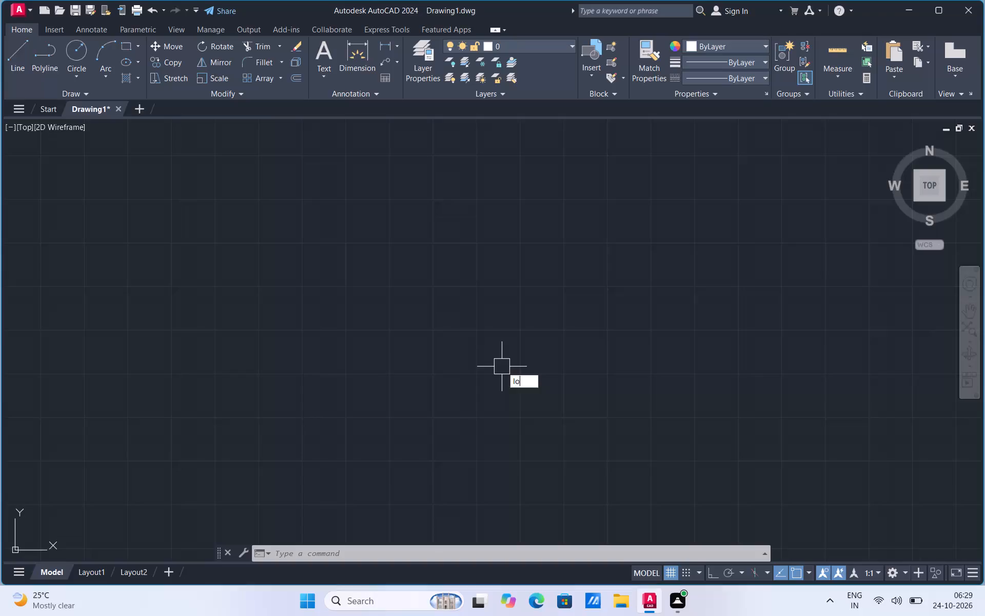
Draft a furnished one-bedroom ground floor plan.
Turn on log file recording for the drawing session with the LOGFILEON command, running it twice.
left_click(548, 409)
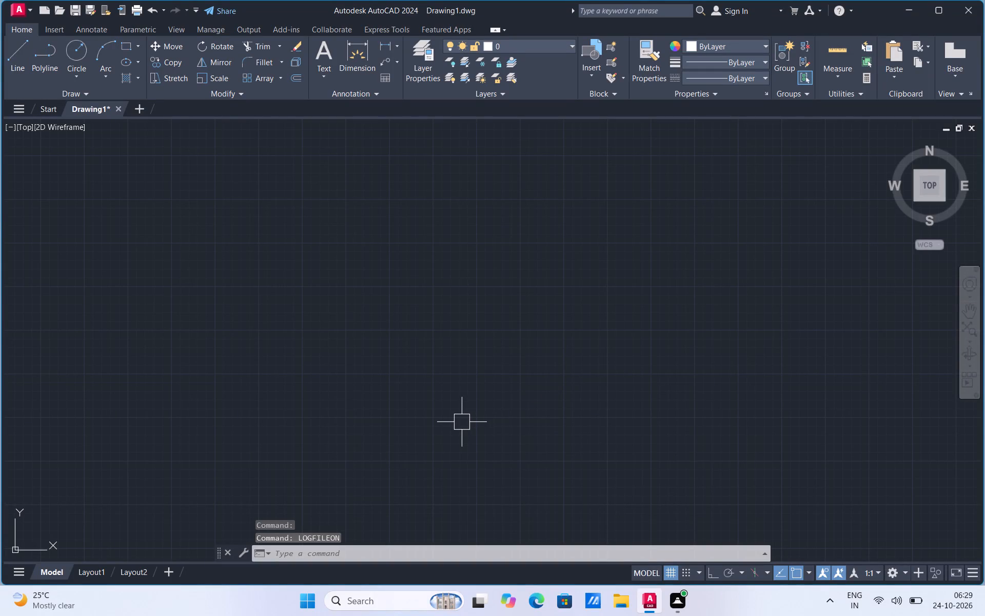
type(";o")
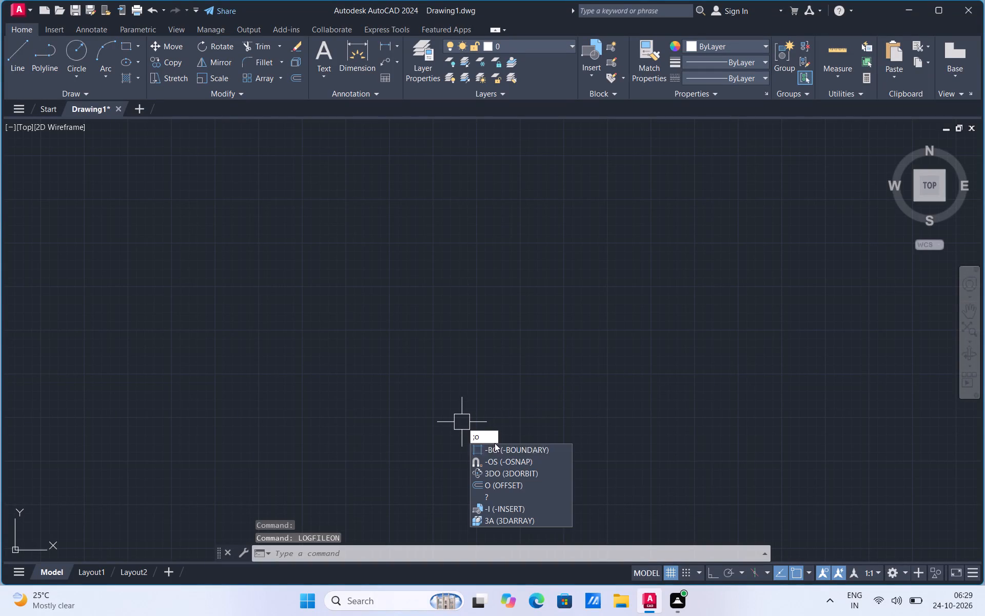
key("BackSpace")
key("BackSpace")
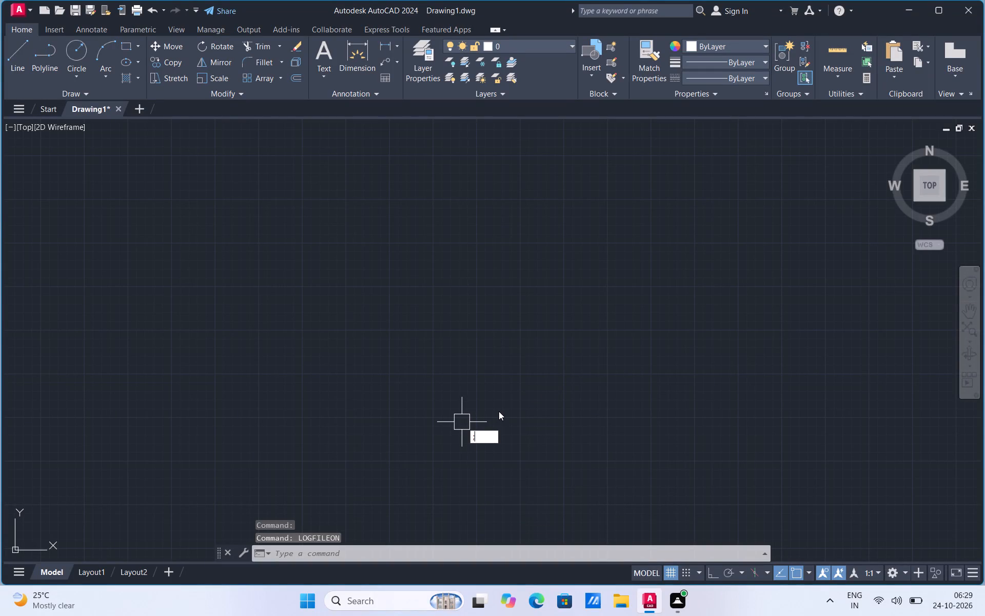
key("l")
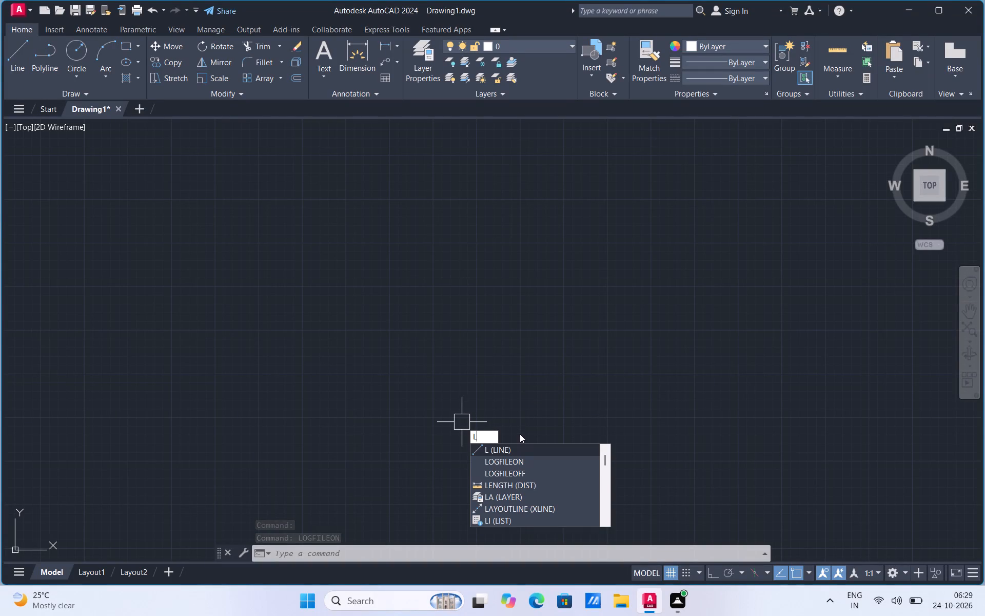
left_click(515, 460)
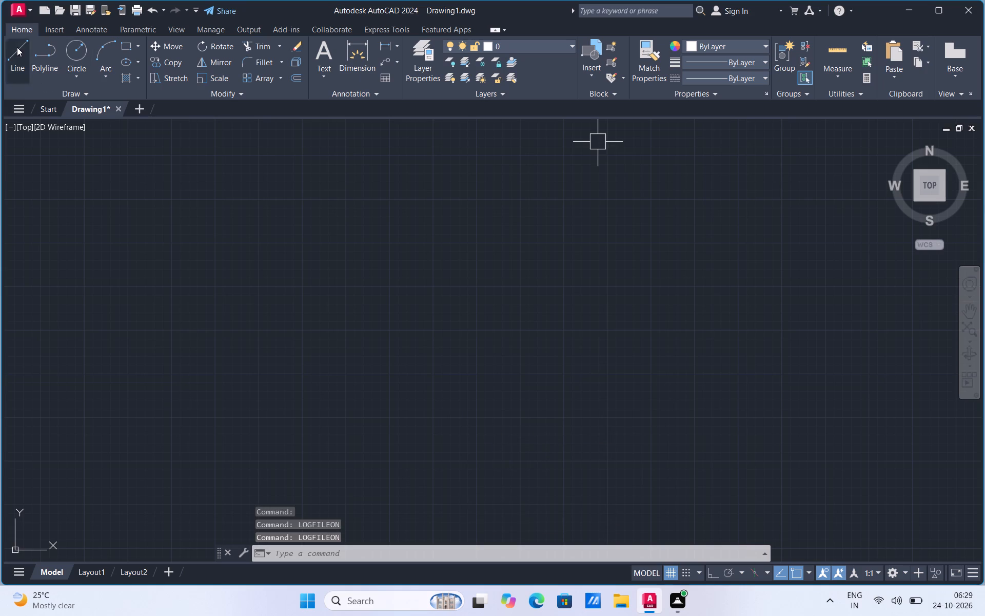
Start the Rectangle command to draw a rectangle by its corner points in the empty drawing.
left_click_drag(136, 46, 146, 46)
left_click(133, 49)
left_click(138, 45)
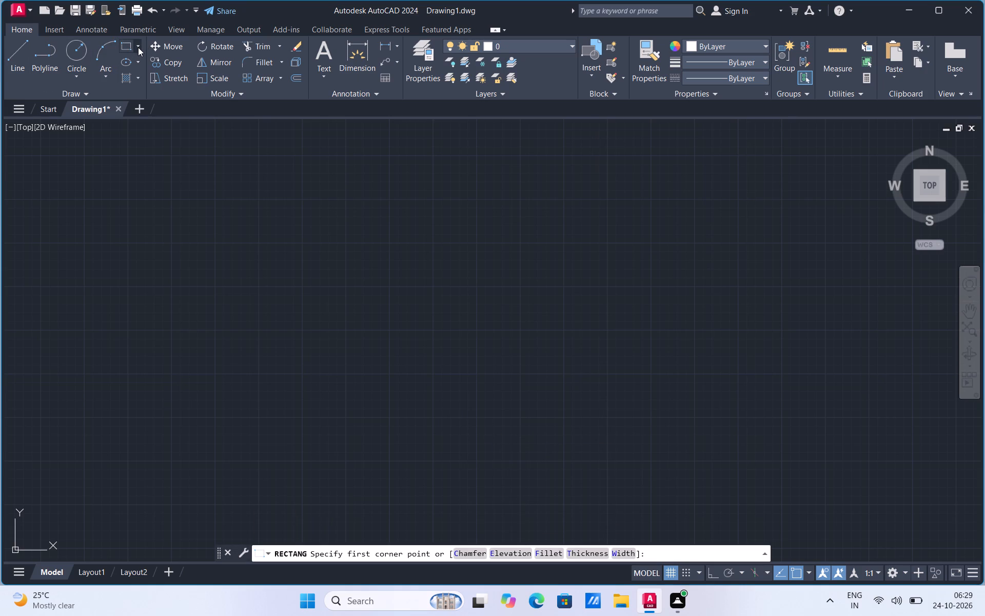
left_click(135, 69)
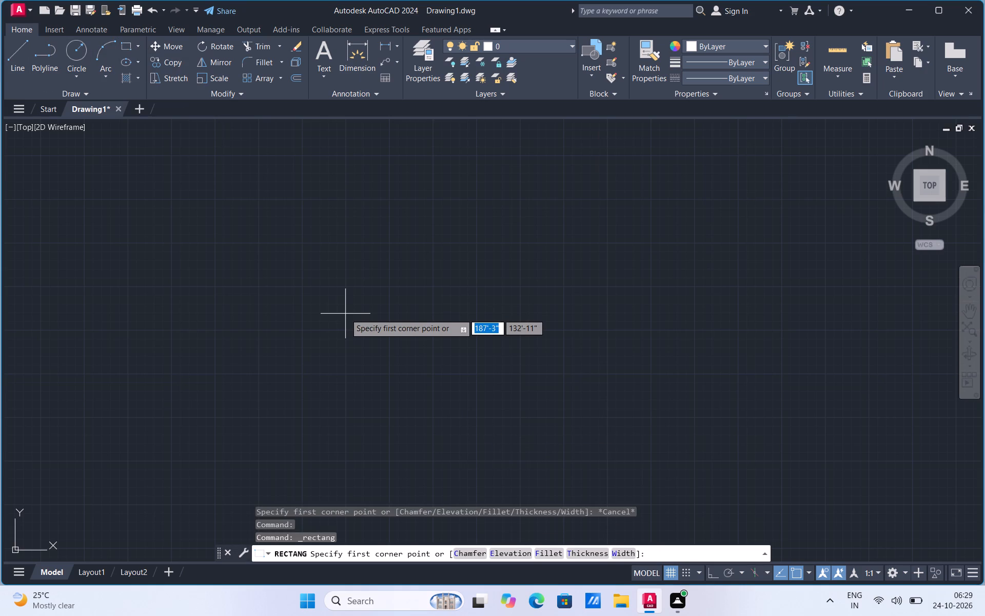
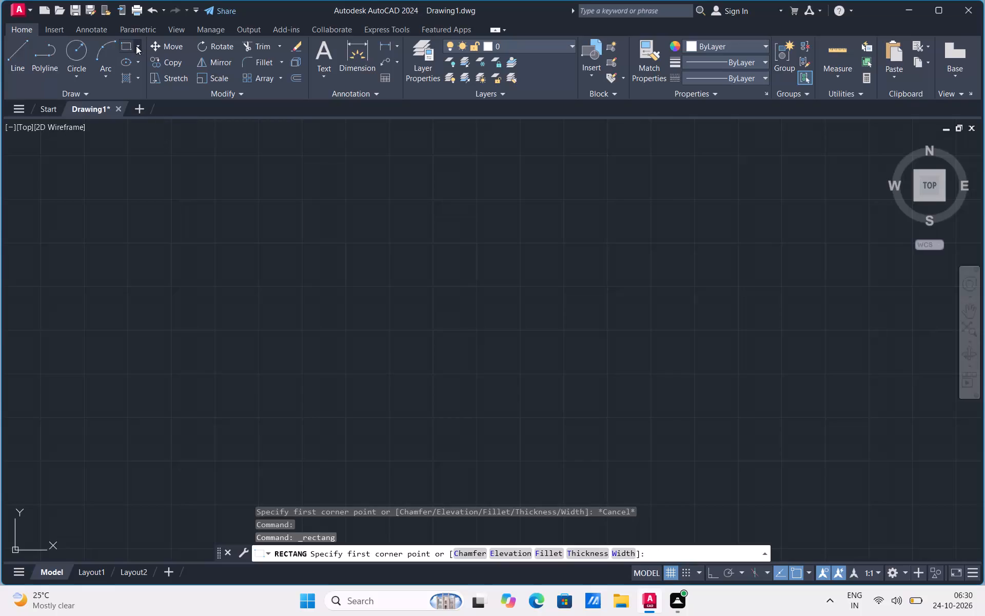
Draw a rectangle 27'11" wide and 28'2" high, starting from a freely picked first corner above the X axis.
left_click(132, 63)
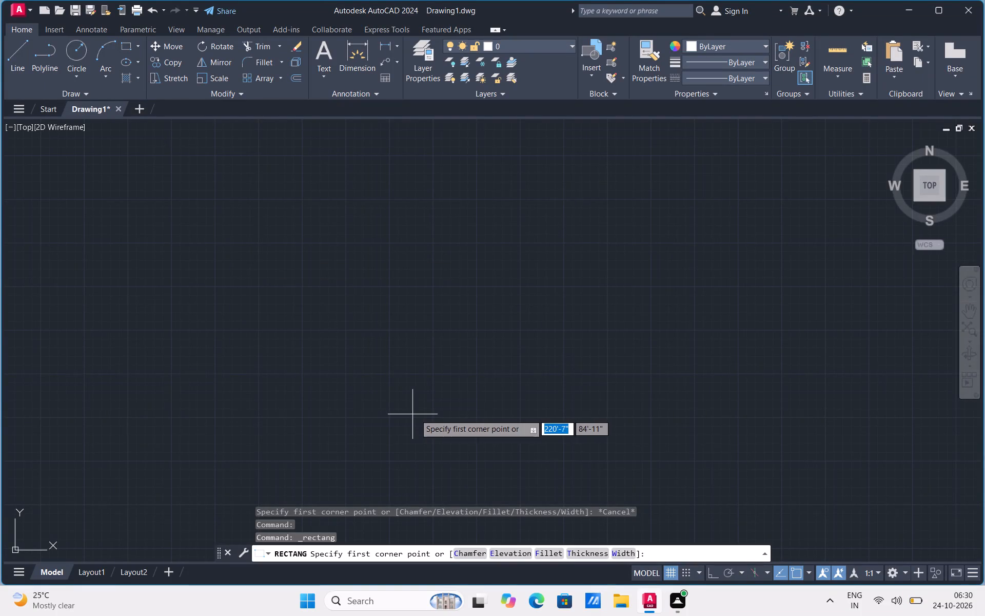
scroll(419, 415, "down", 2)
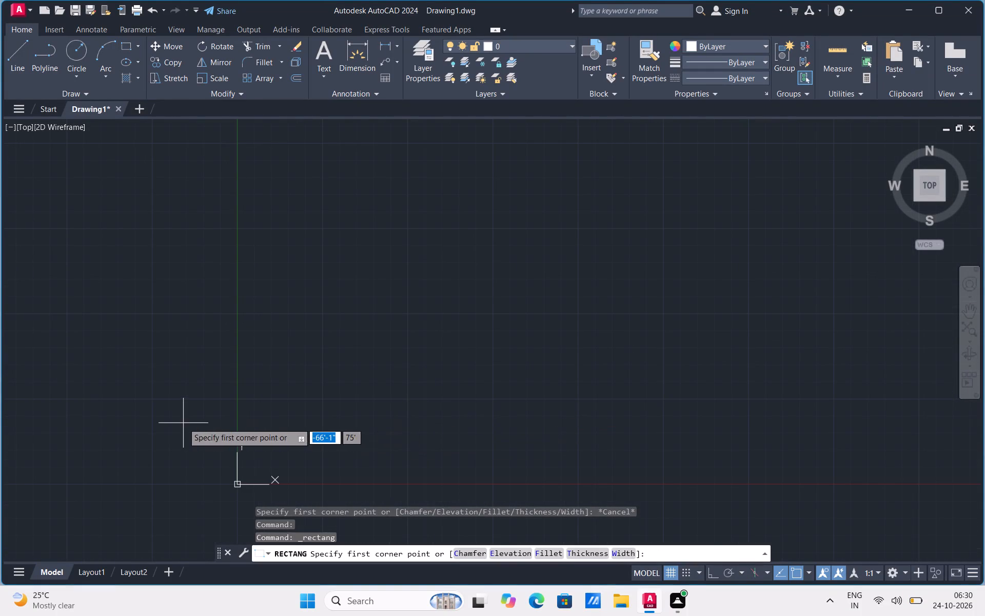
scroll(183, 423, "down", 2)
scroll(555, 385, "up", 2)
scroll(554, 389, "down", 2)
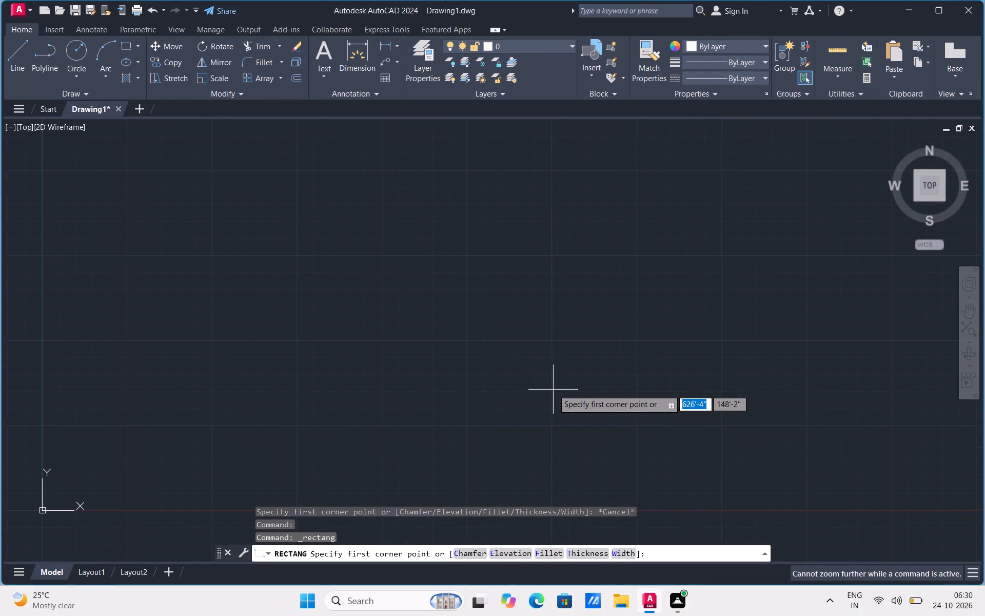
left_click(190, 456)
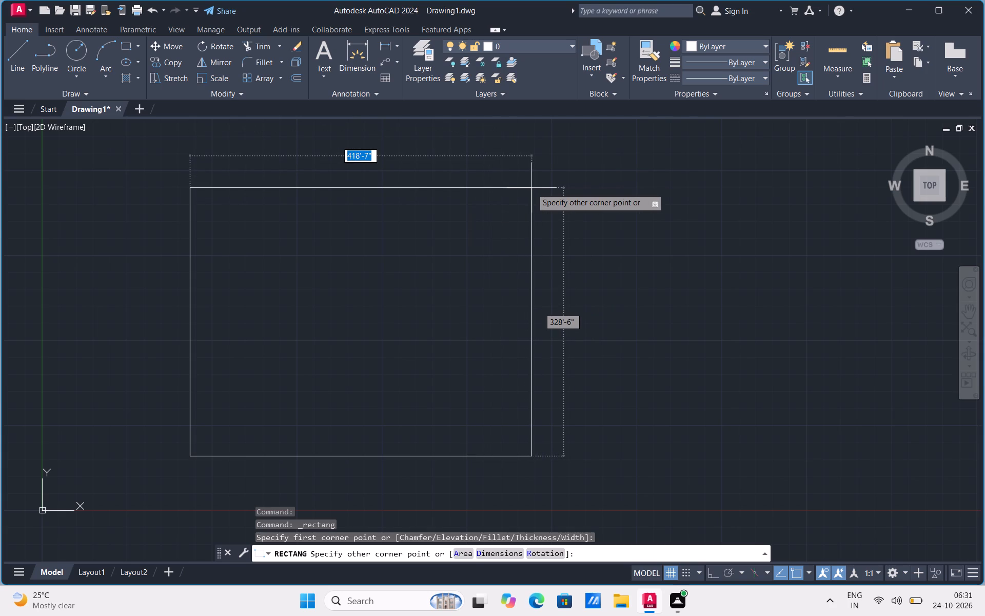
scroll(598, 360, "down", 2)
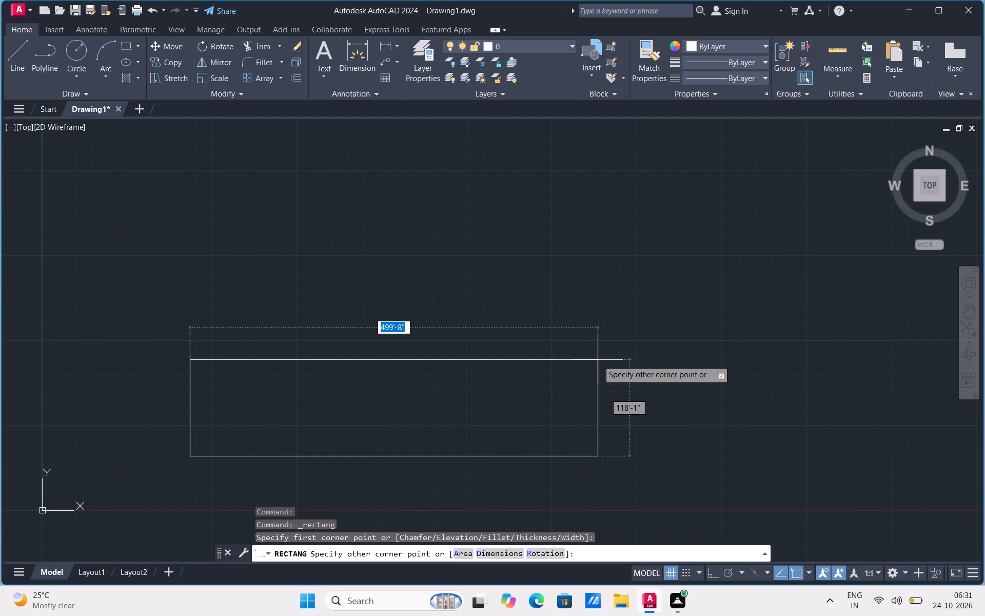
scroll(542, 322, "down", 2)
scroll(614, 370, "down", 5)
scroll(614, 370, "up", 5)
scroll(589, 277, "up", 3)
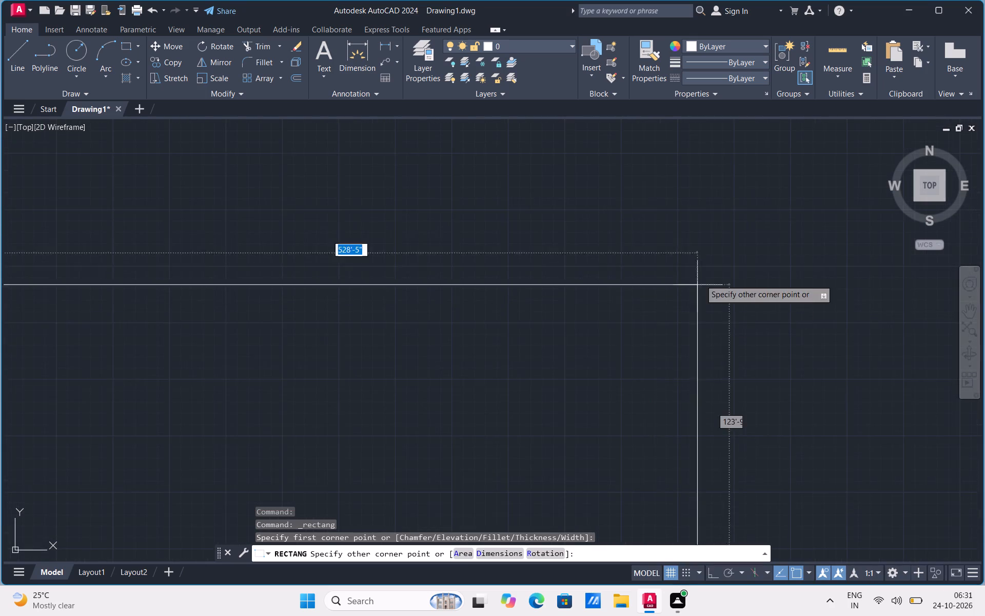
scroll(696, 230, "down", 11)
scroll(367, 153, "up", 2)
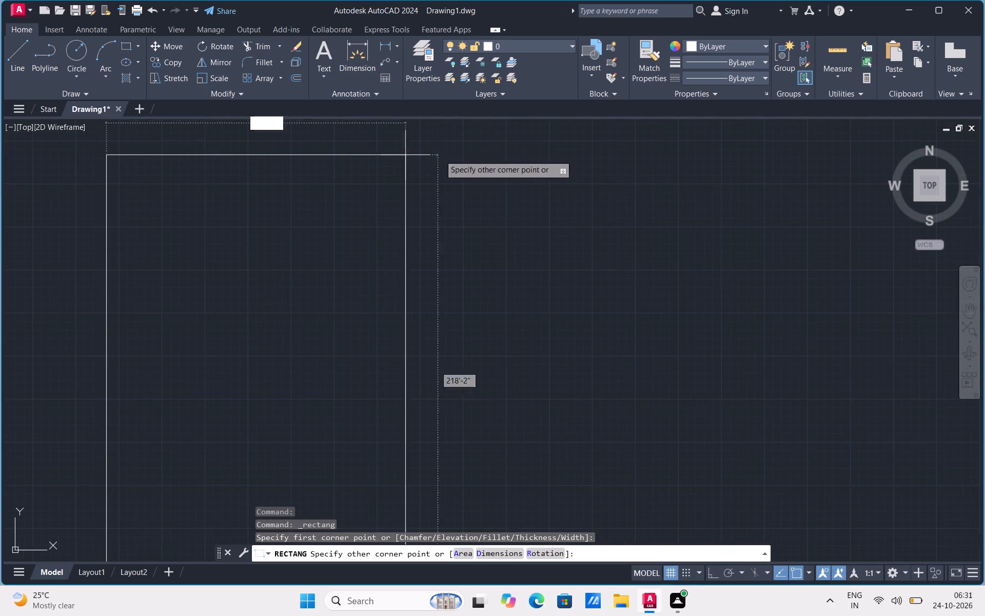
scroll(600, 159, "down", 1)
scroll(454, 191, "up", 1)
scroll(472, 167, "down", 2)
scroll(474, 191, "up", 1)
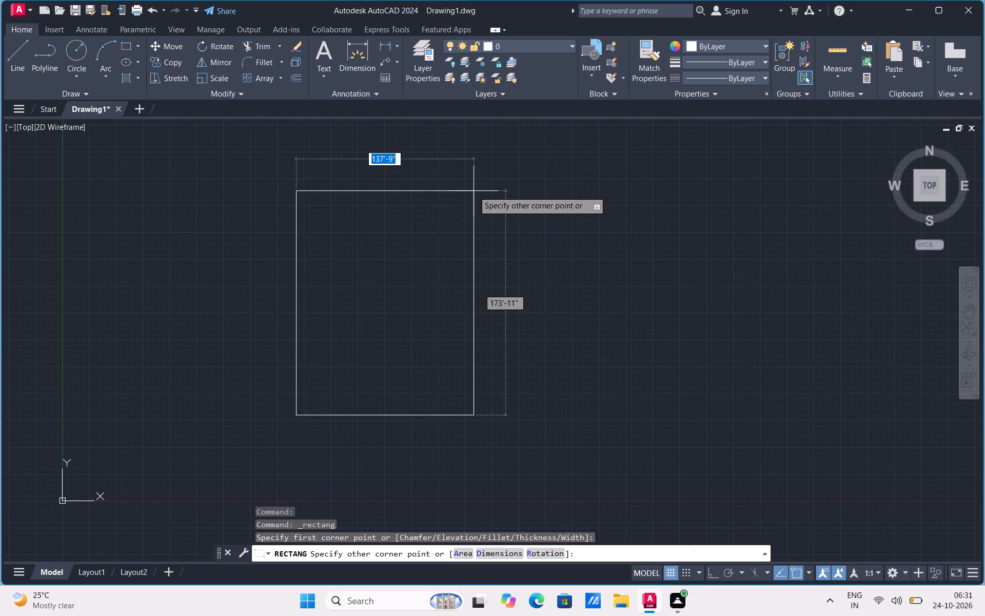
scroll(474, 191, "up", 1)
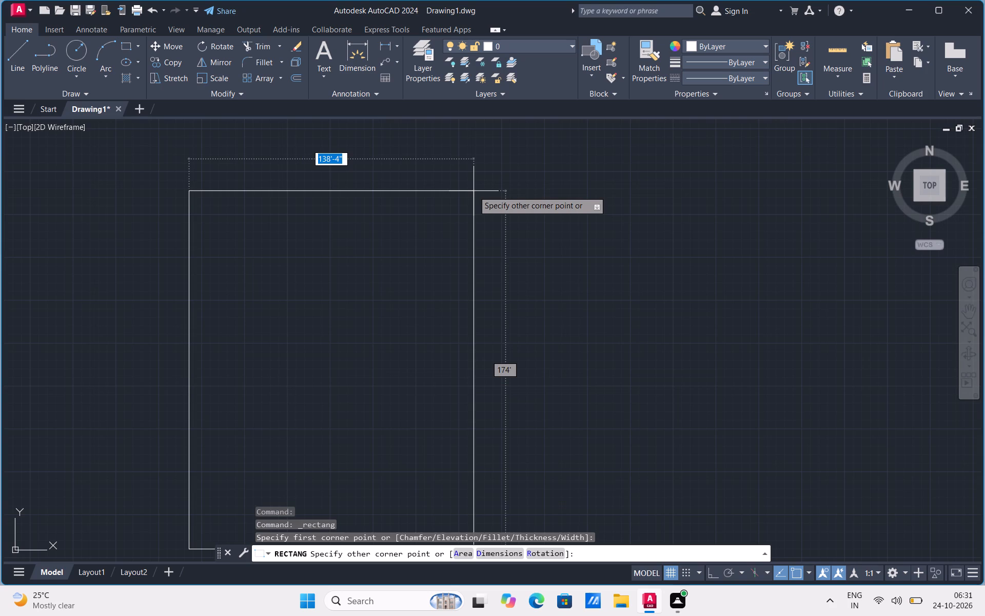
type("27")
key("apostrophe")
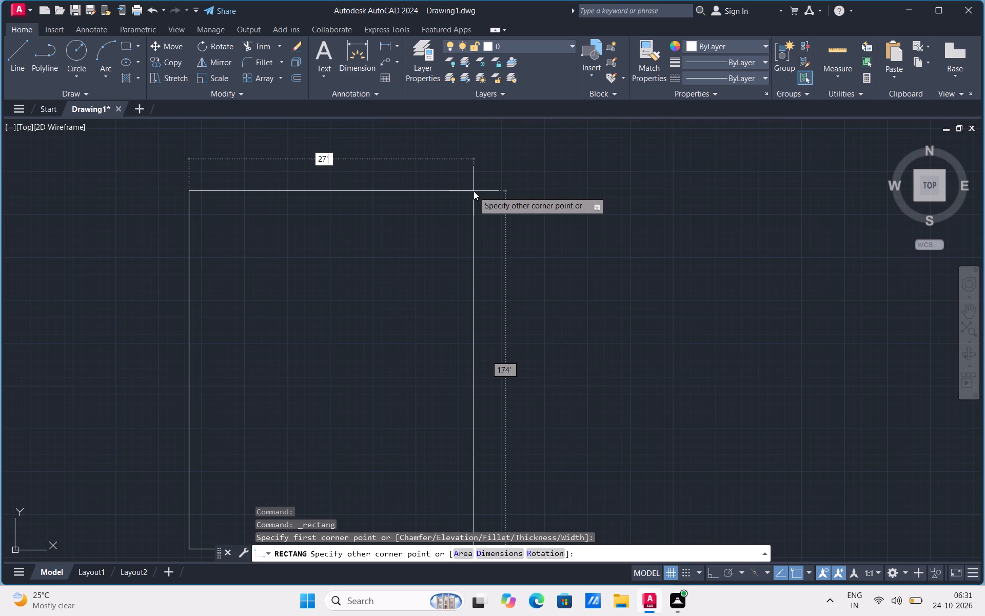
type("11")
key("shift+quotedbl")
key("comma")
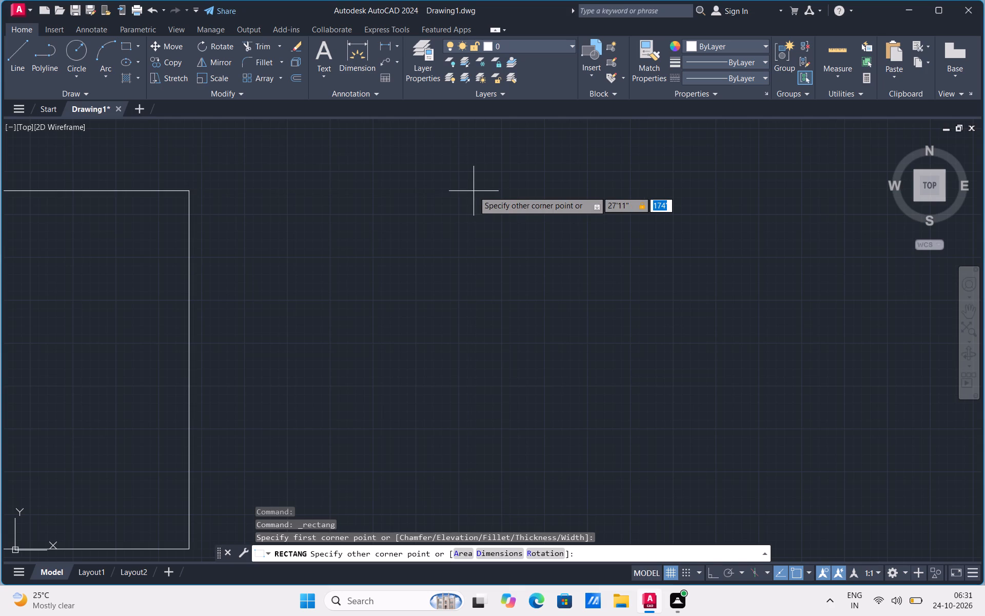
type("28")
type("'2")
key("shift+quotedbl")
key("Return")
Move the rectangle horizontally from its lower-left corner toward the Y axis, with Ortho mode turned on.
scroll(474, 191, "down", 2)
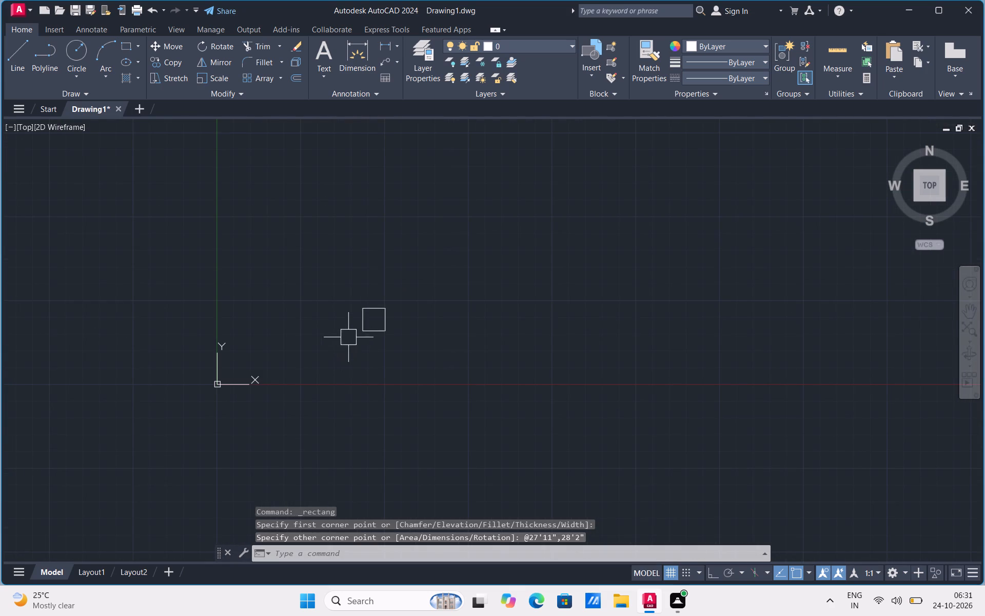
scroll(361, 330, "up", 3)
left_click(363, 328)
right_click(363, 328)
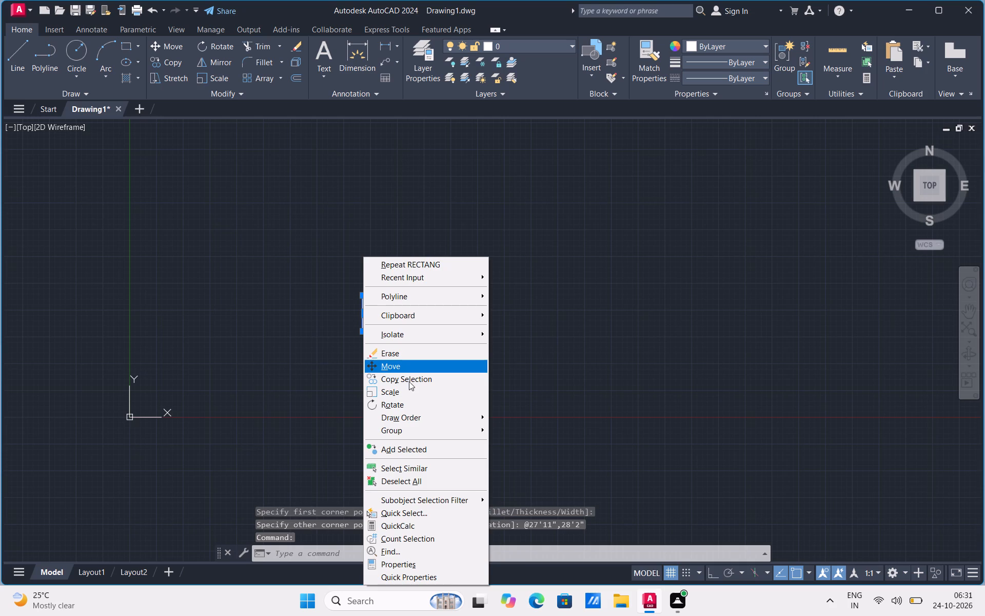
left_click(413, 367)
left_click(363, 331)
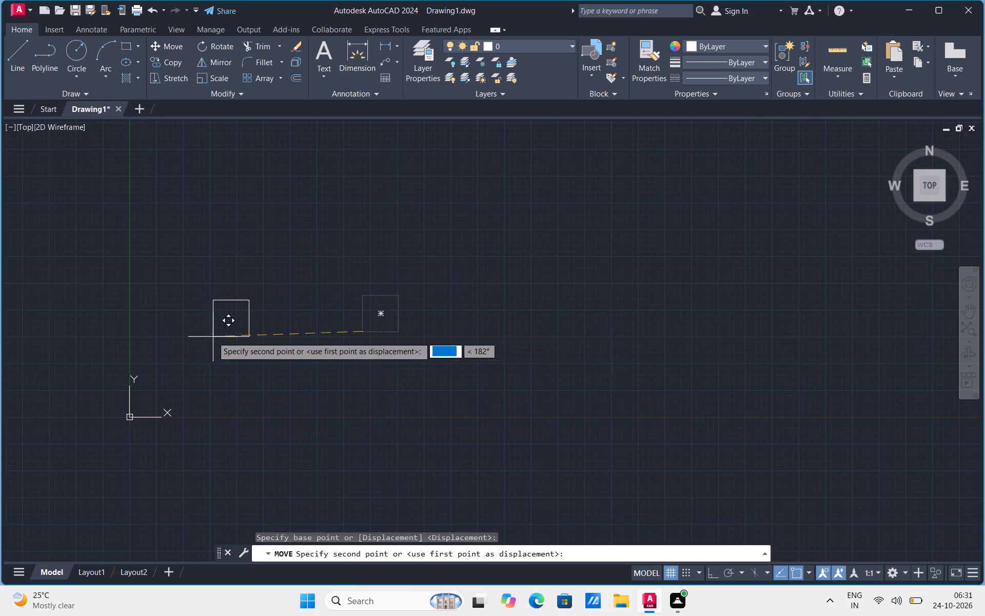
left_click(714, 572)
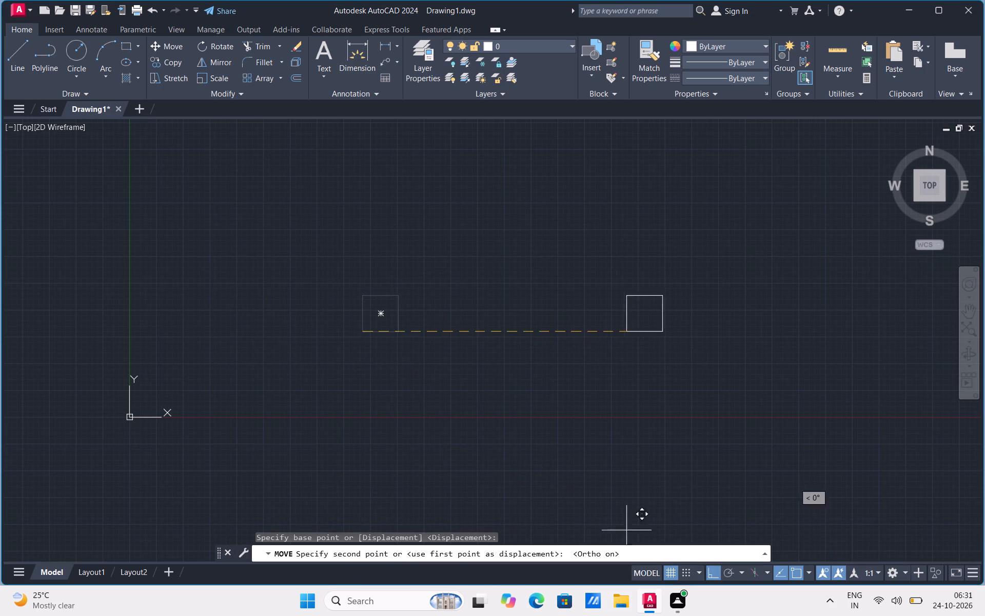
left_click(232, 324)
scroll(195, 318, "up", 3)
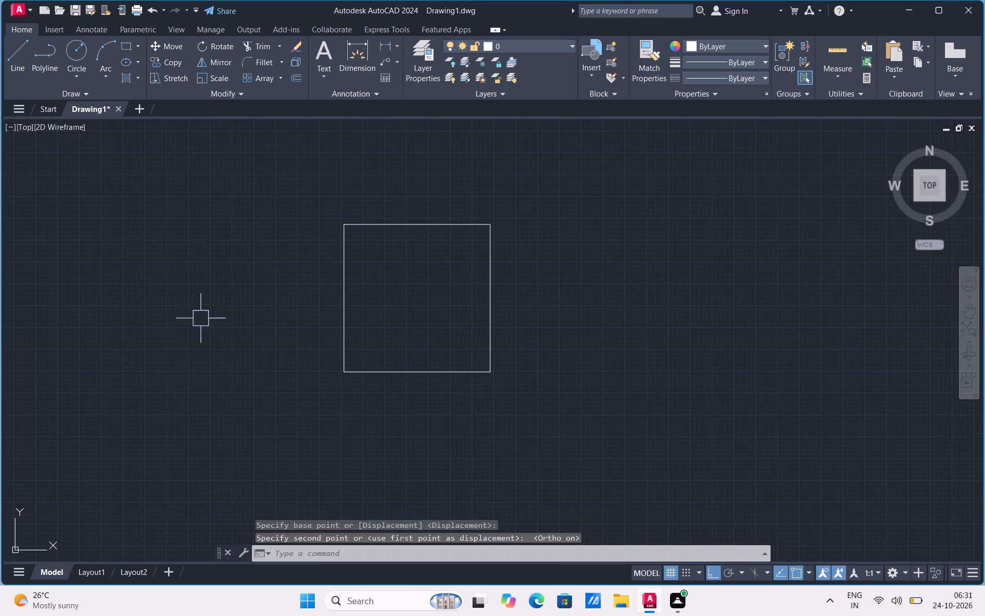
left_click(380, 378)
key("Escape")
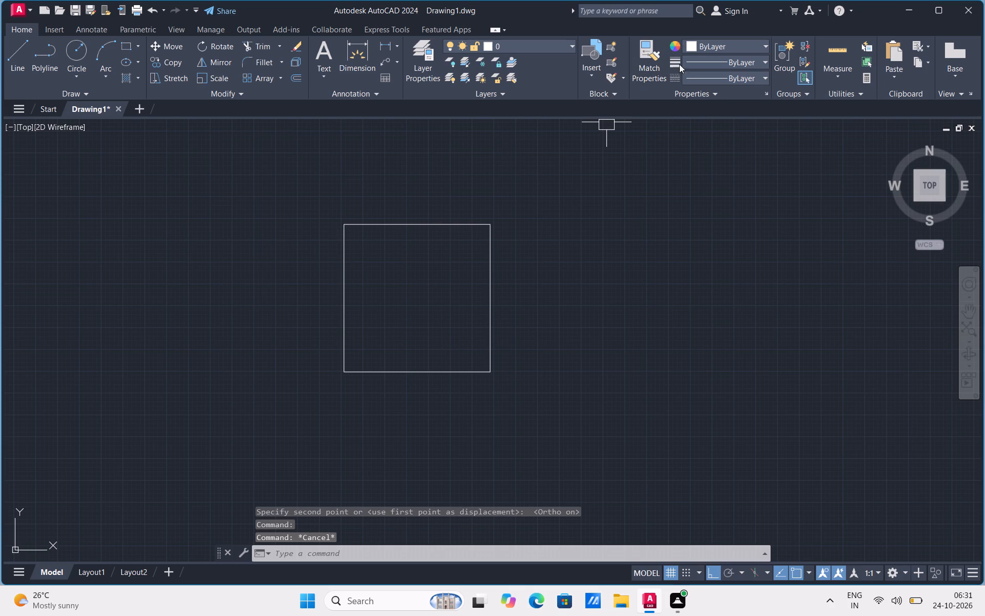
Add a horizontal linear dimension along the rectangle's top edge, placed about 2'-9" above it.
left_click(386, 45)
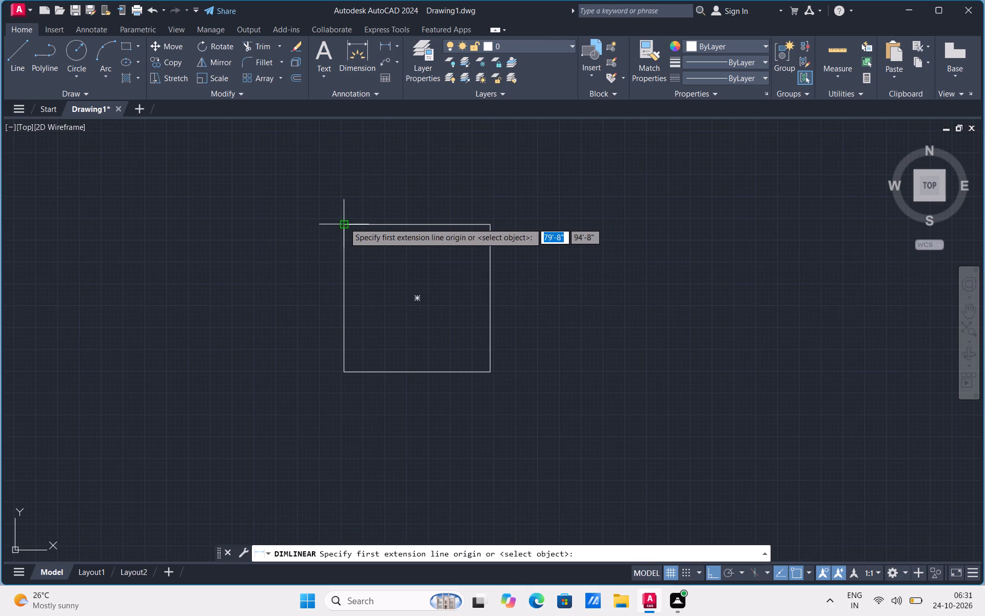
left_click(344, 223)
left_click(490, 226)
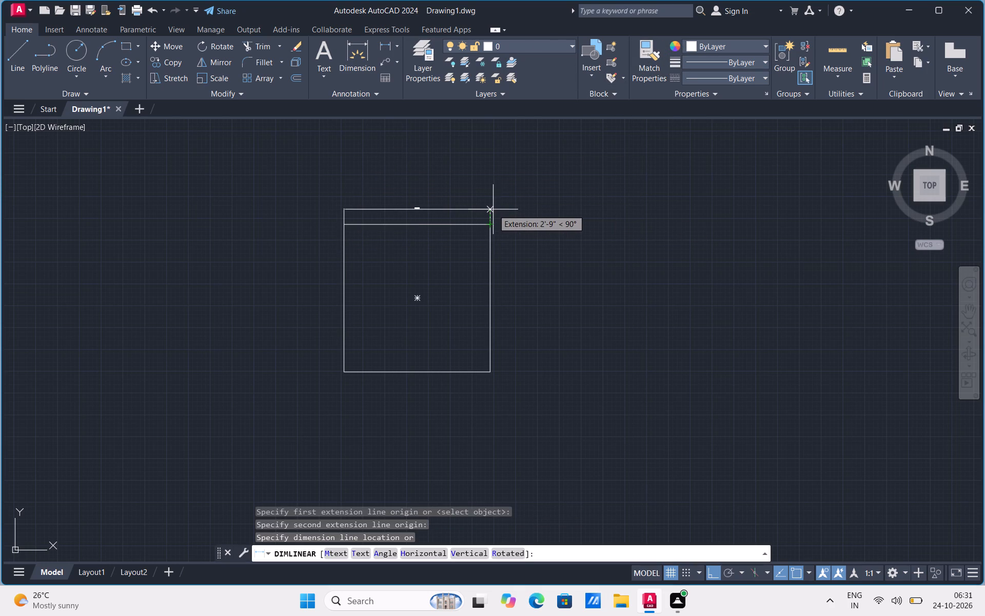
left_click(493, 209)
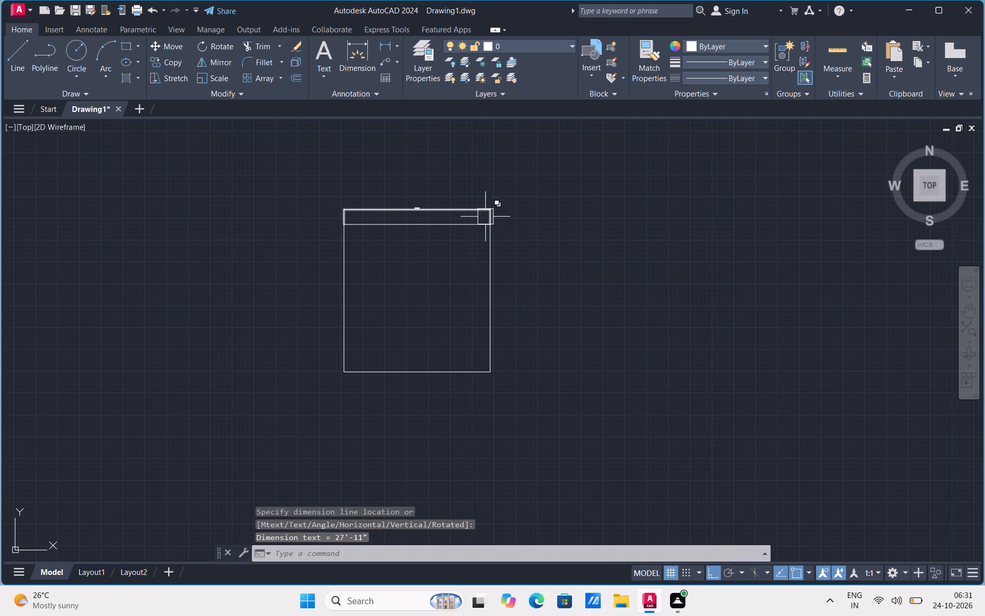
Add a vertical linear dimension along the rectangle's left edge, placed about 2'-10" outside it.
scroll(350, 222, "up", 4)
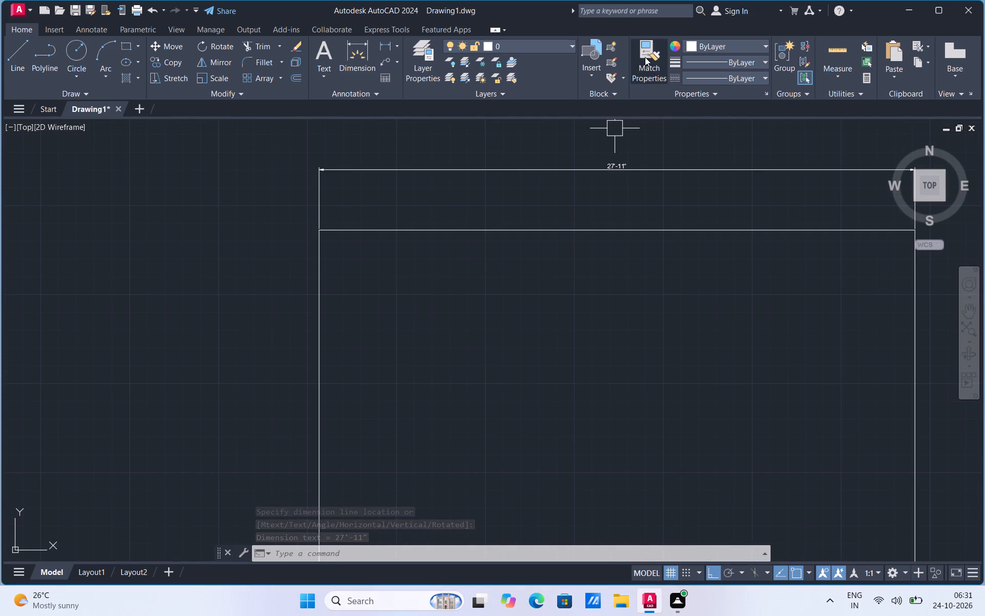
left_click(383, 47)
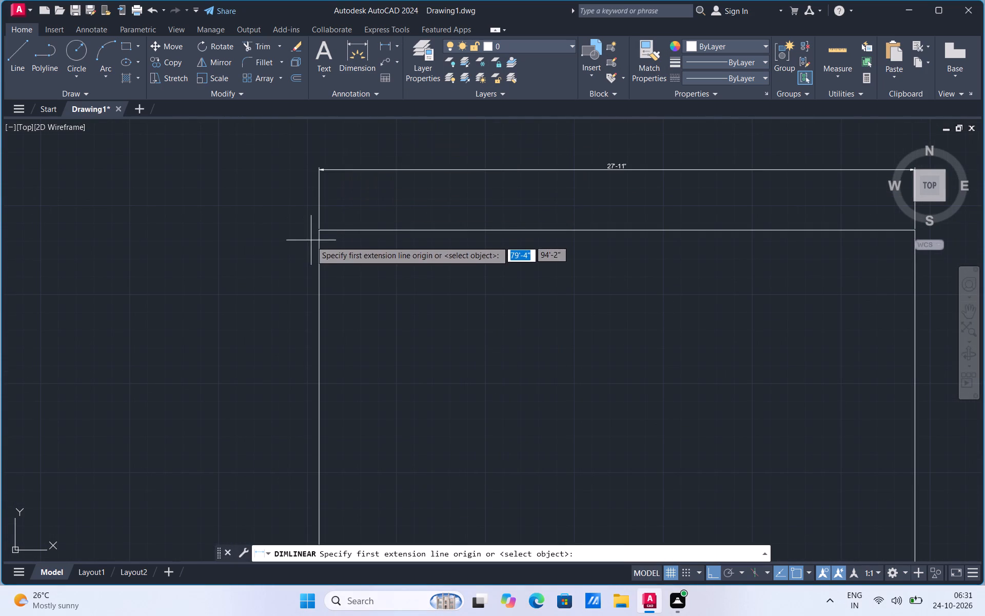
left_click(318, 230)
scroll(450, 200, "down", 2)
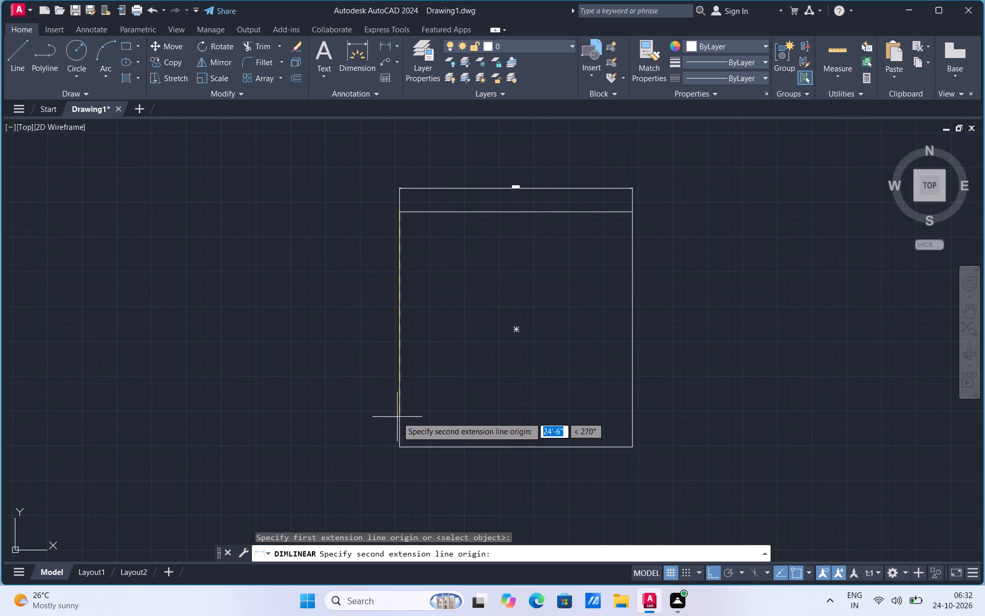
left_click(401, 449)
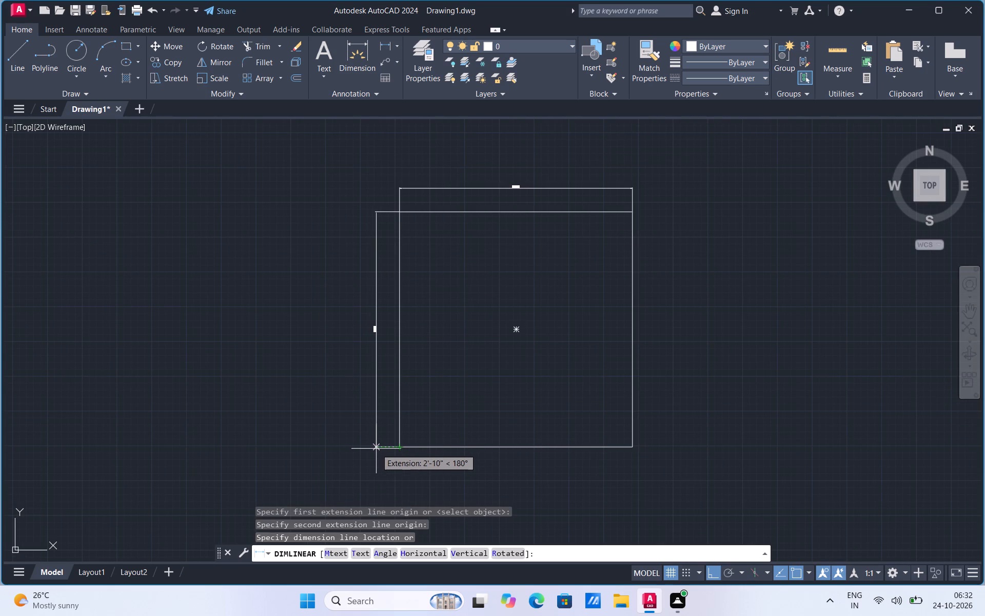
left_click(376, 449)
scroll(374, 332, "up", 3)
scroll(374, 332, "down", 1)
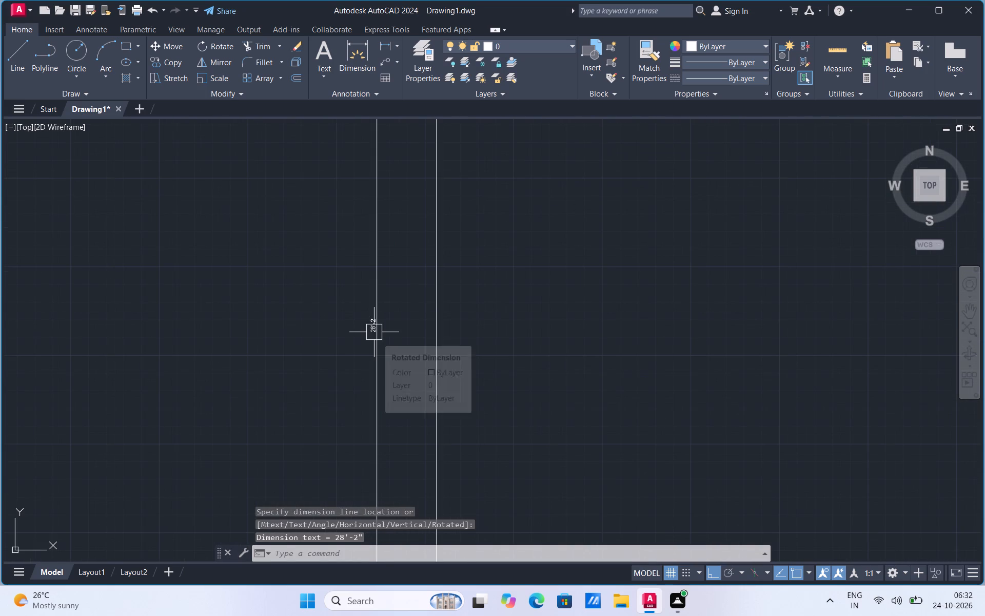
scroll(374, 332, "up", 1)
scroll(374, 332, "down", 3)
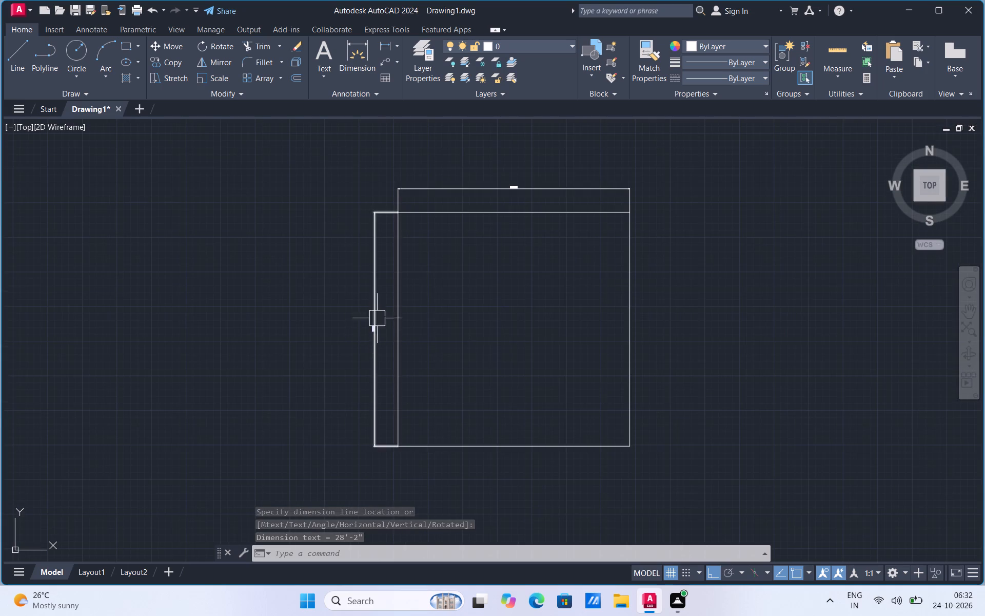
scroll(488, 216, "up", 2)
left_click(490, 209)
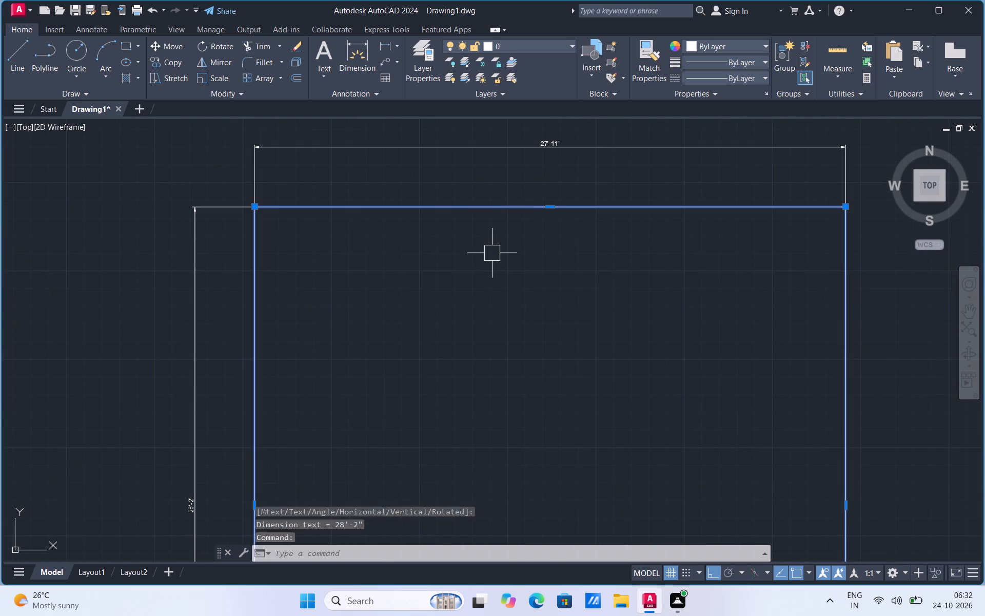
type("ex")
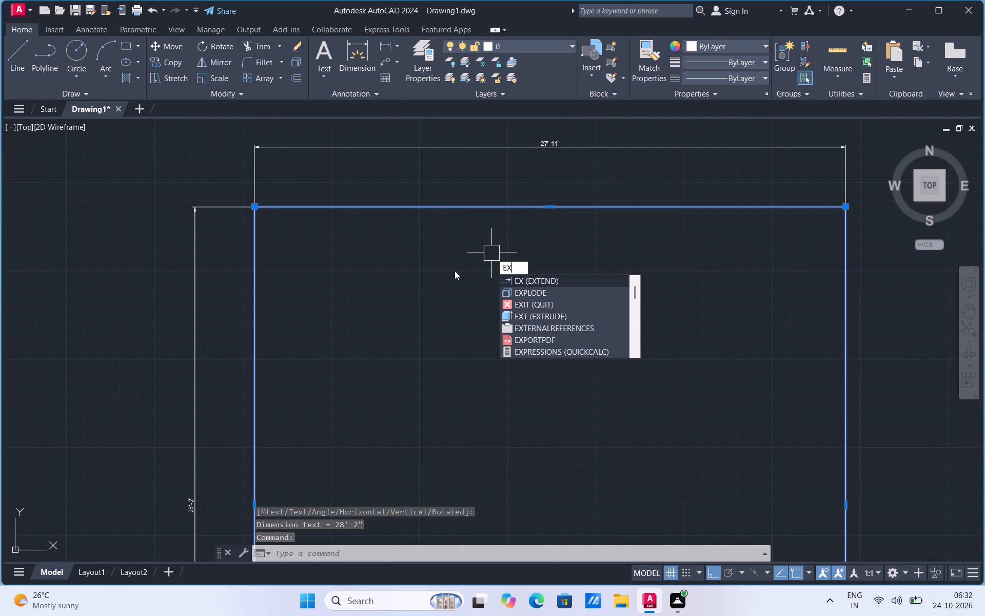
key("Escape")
Offset the 27'11" by 28'2" rectangle inward by 9" to form the inner wall outline.
left_click(500, 216)
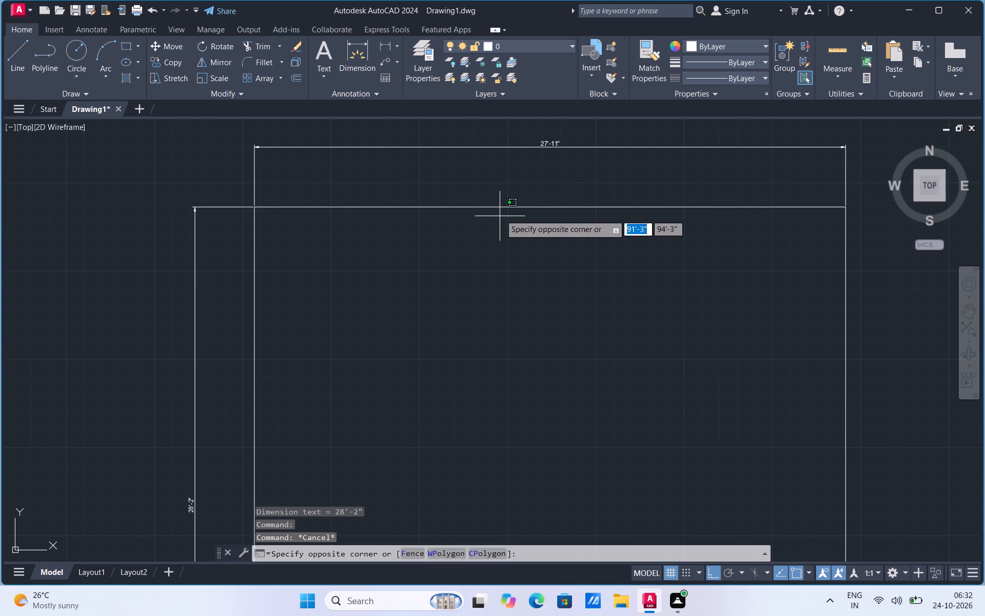
left_click(507, 202)
left_click(524, 206)
key("o")
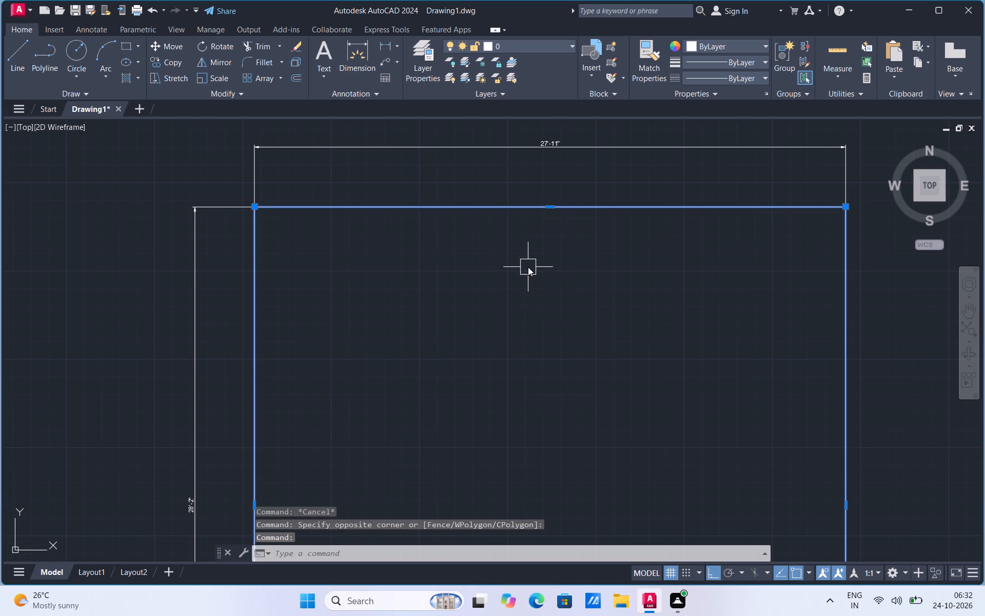
left_click(579, 295)
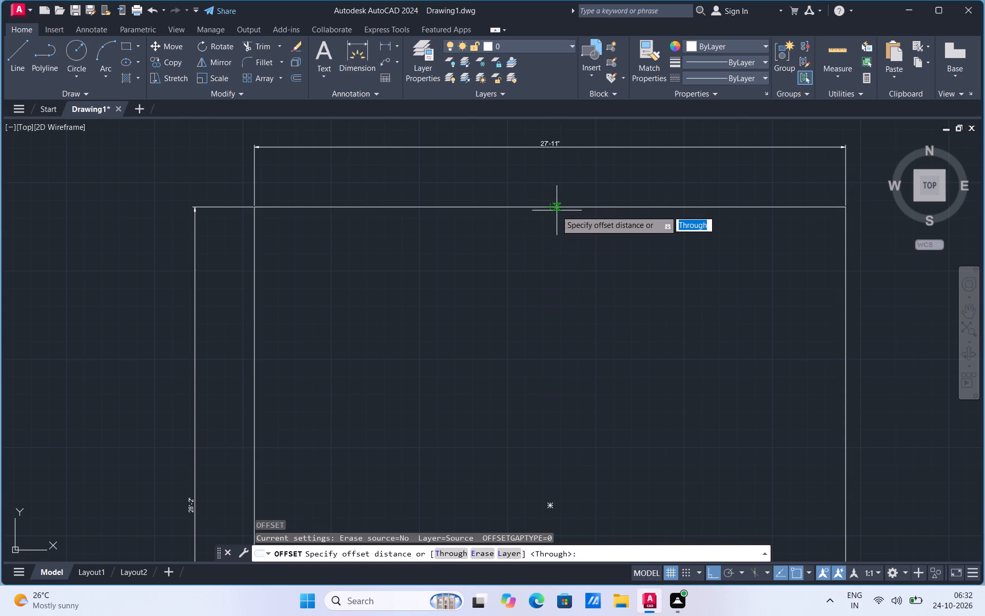
left_click(551, 208)
left_click(550, 218)
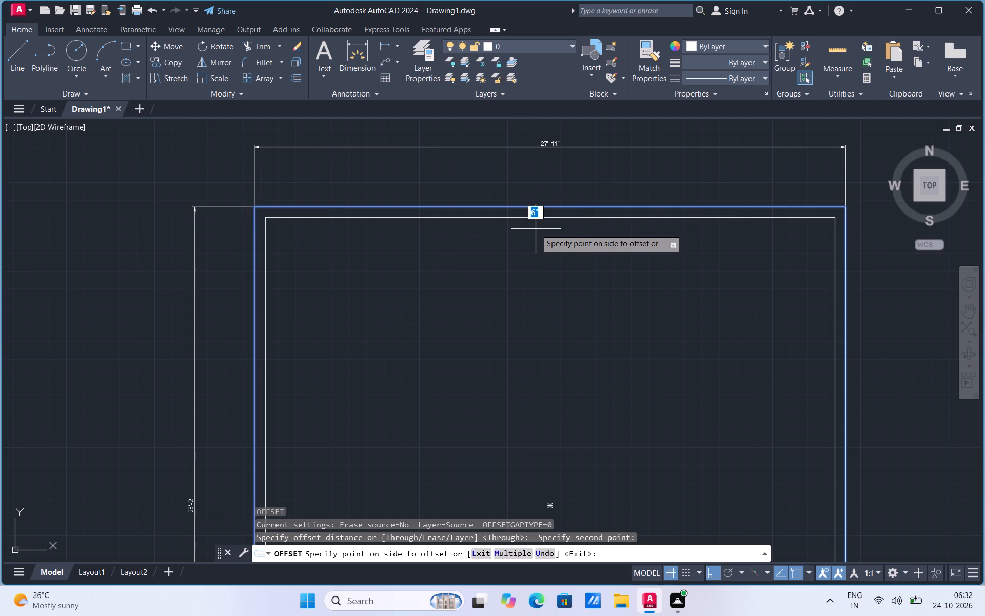
key("9")
key("Return")
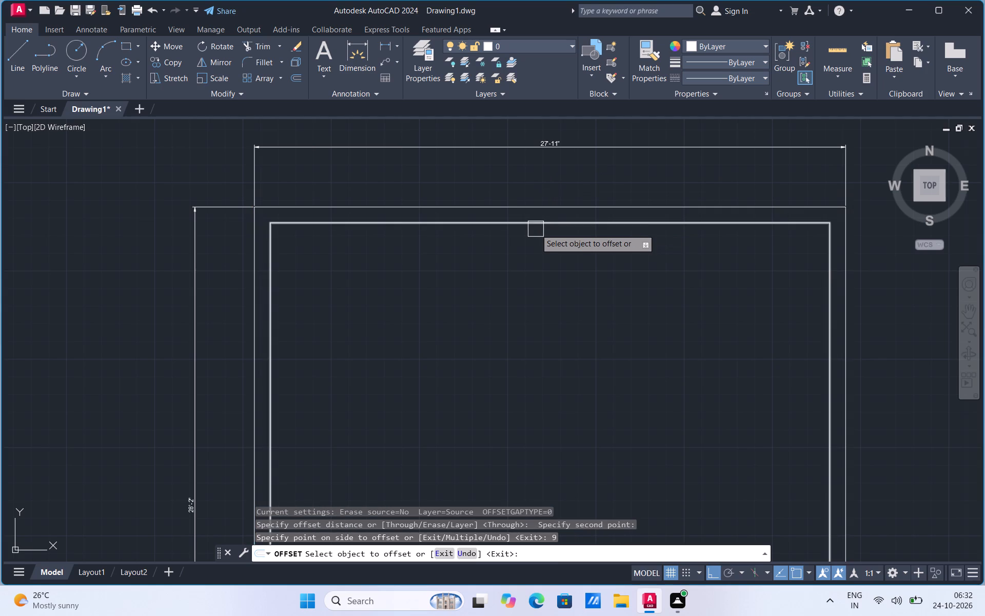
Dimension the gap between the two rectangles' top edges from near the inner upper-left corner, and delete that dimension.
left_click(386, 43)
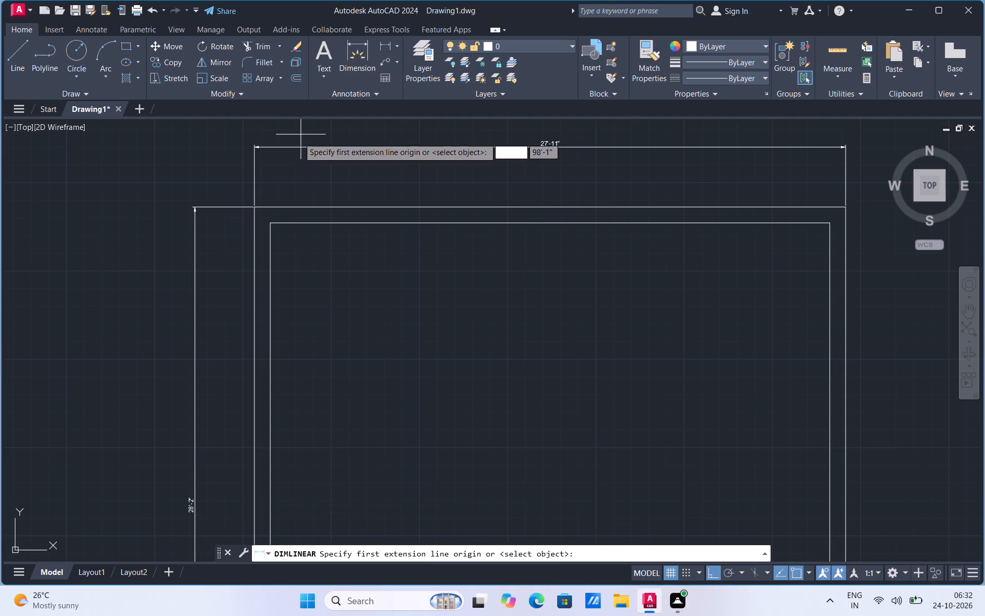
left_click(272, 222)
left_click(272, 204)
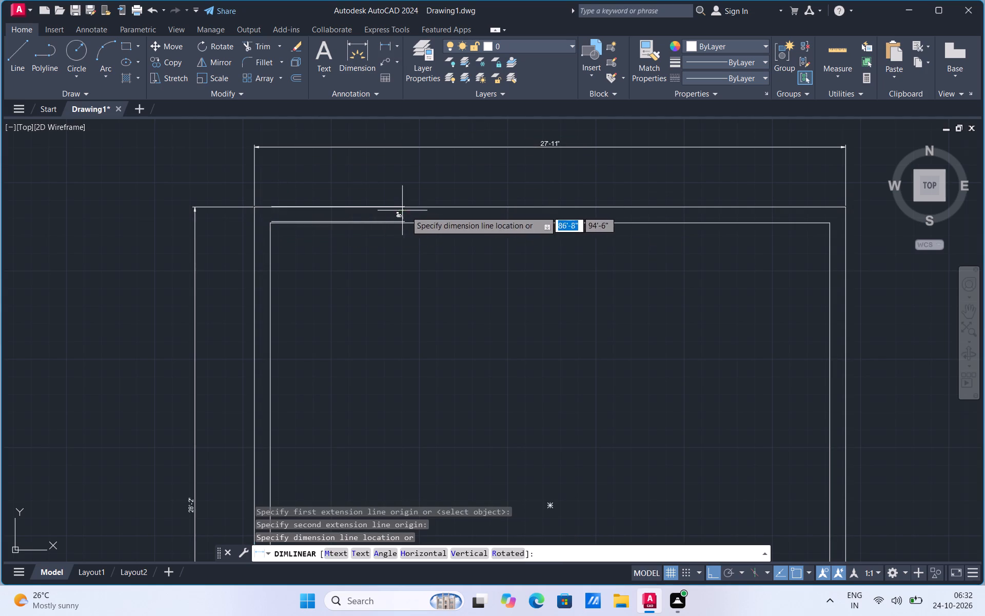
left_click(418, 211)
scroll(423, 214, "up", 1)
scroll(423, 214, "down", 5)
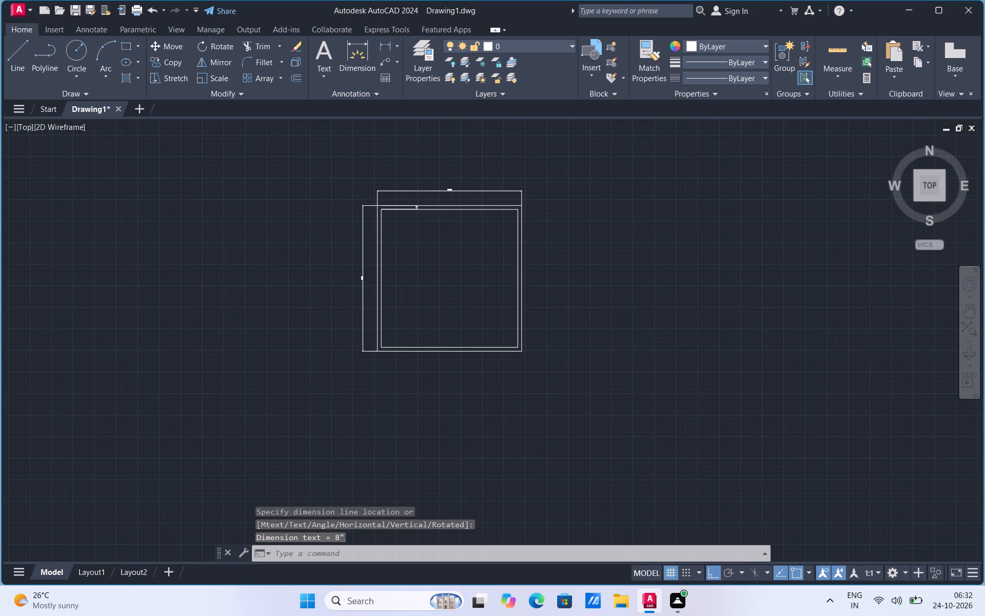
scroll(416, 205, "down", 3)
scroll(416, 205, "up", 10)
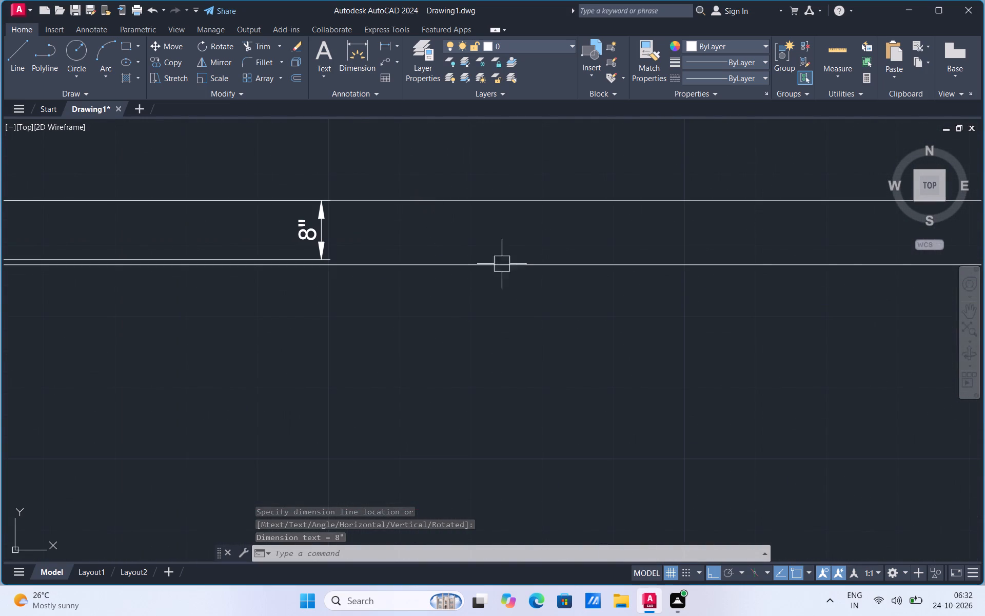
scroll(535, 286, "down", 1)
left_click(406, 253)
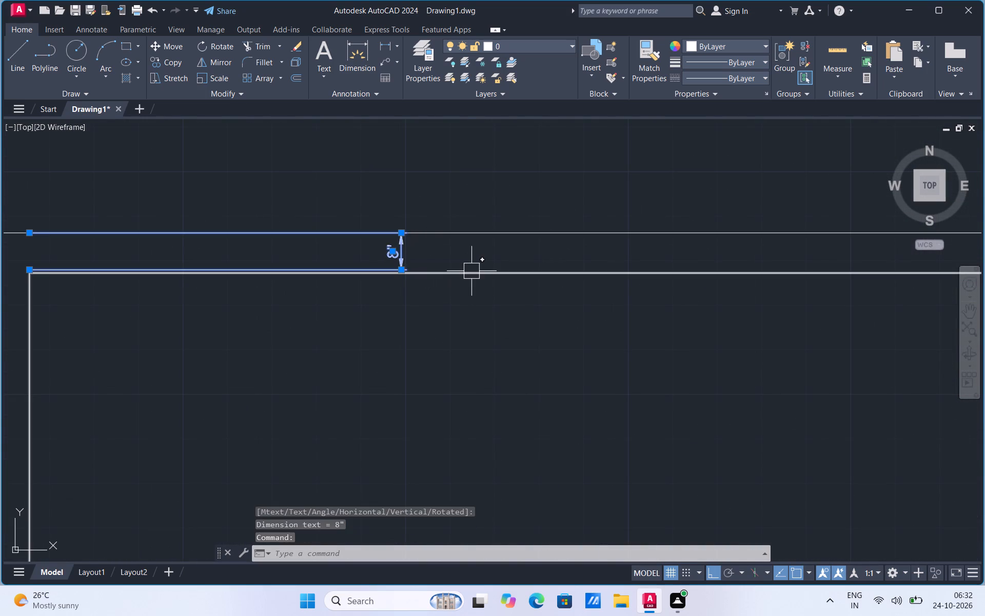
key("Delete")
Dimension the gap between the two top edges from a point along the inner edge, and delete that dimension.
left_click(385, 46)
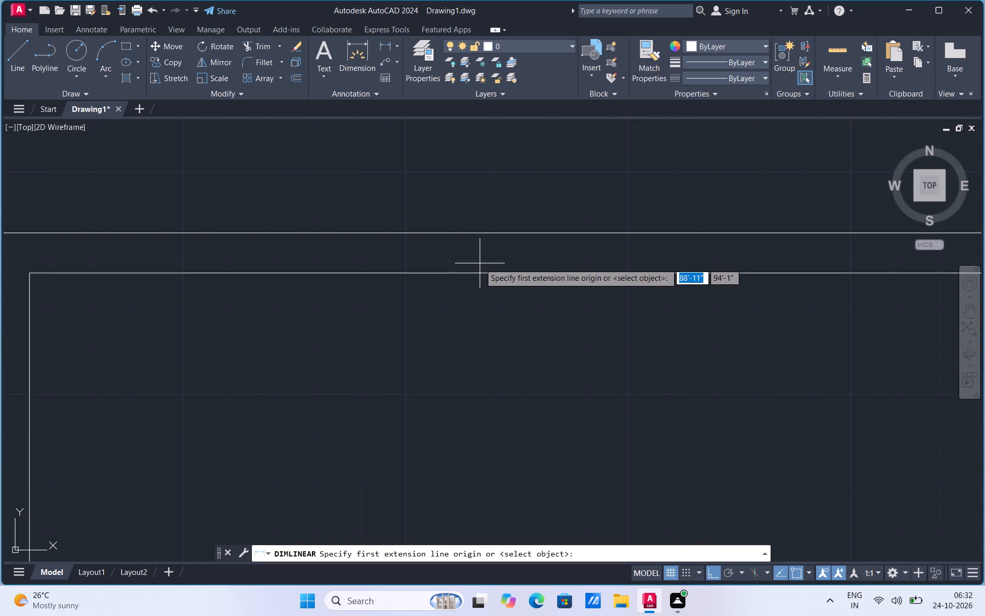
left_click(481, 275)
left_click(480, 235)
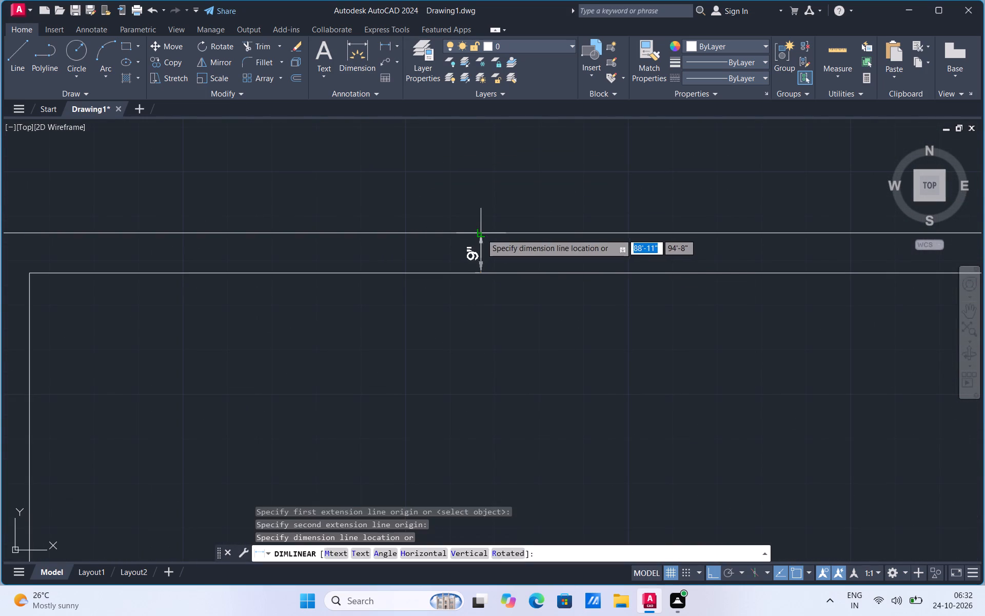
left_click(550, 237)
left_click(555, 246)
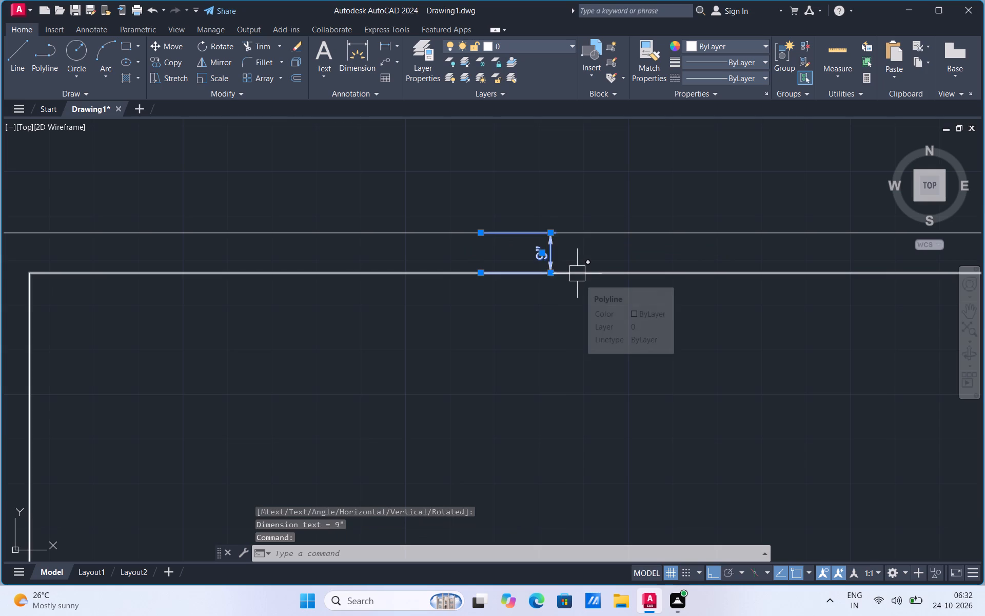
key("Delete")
Explode the outer rectangle into separate lines.
left_click(572, 229)
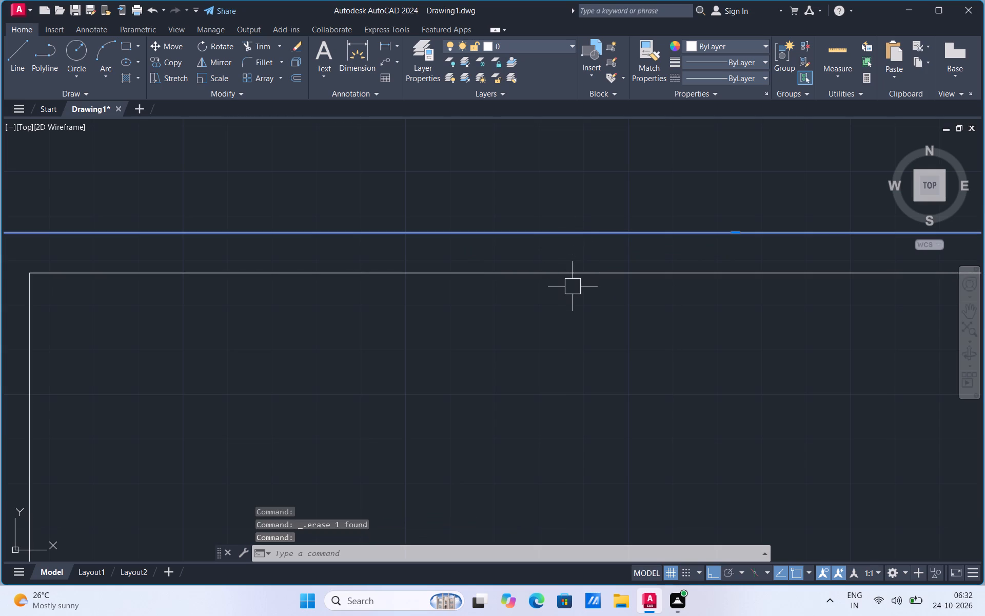
type("ex")
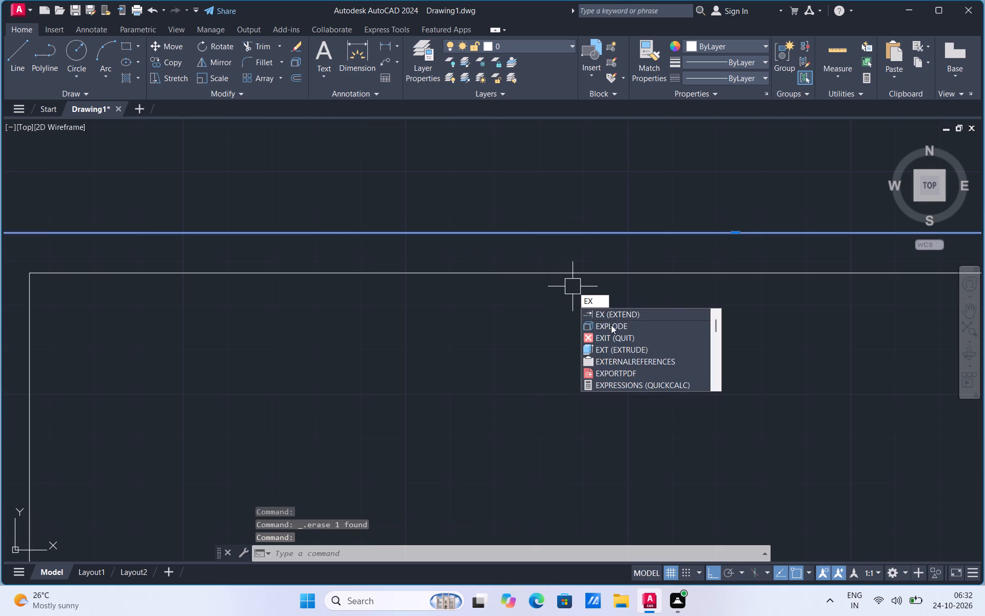
left_click(611, 327)
left_click(576, 229)
scroll(590, 328, "down", 2)
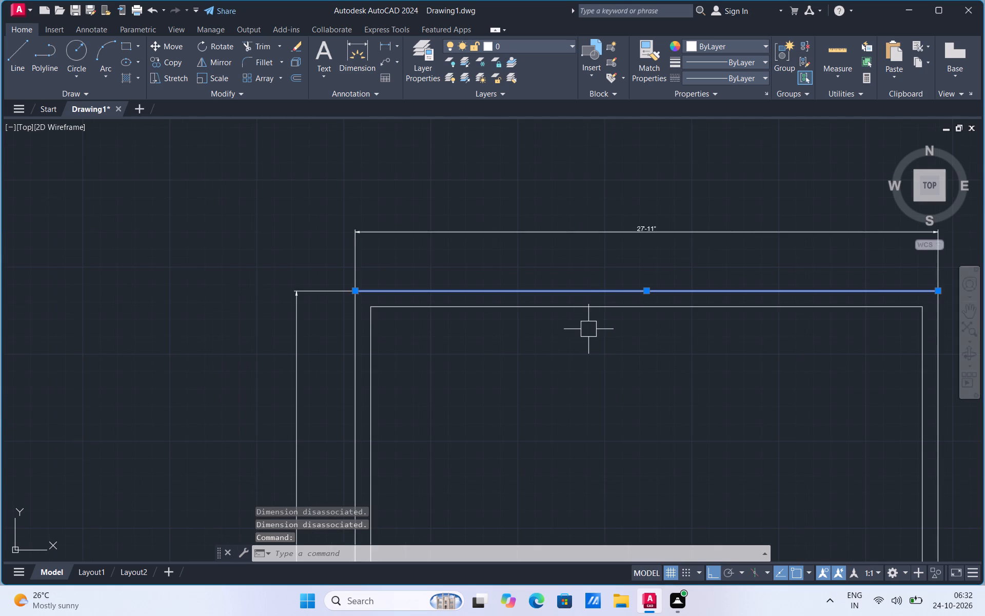
scroll(584, 306, "up", 1)
key("Escape")
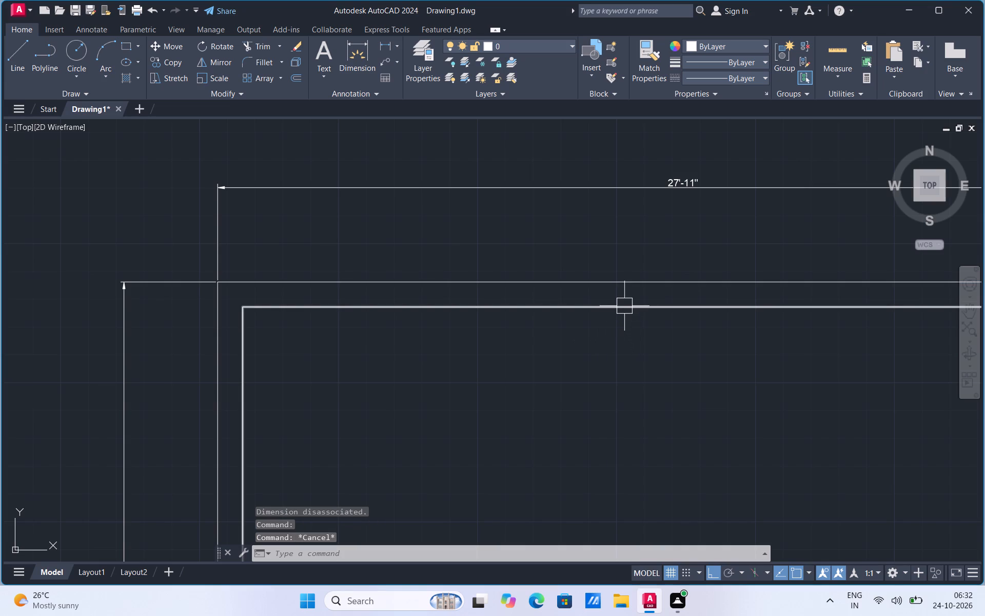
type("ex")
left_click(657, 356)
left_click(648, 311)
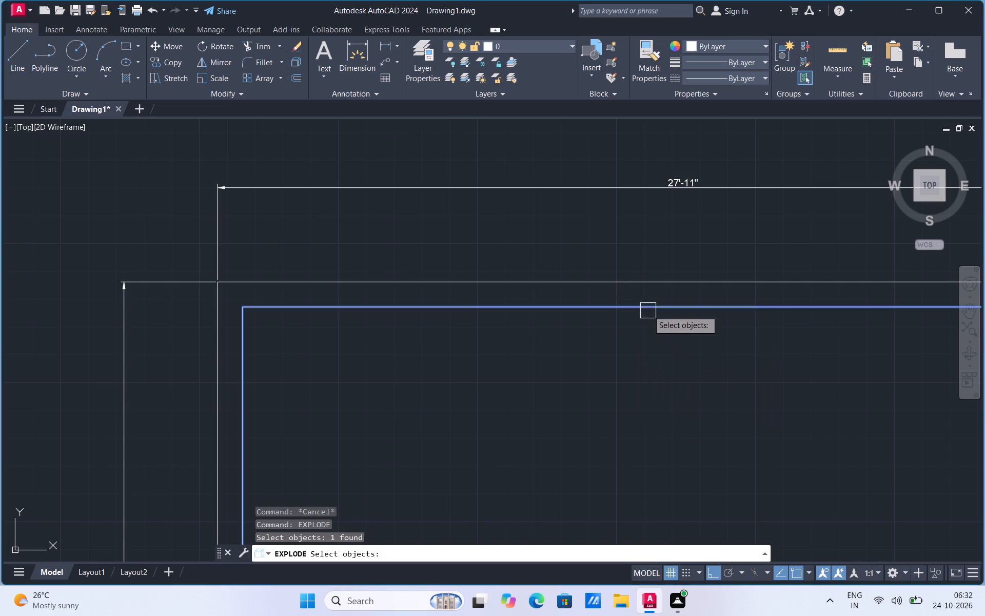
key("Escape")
Explode the inner rectangle into separate lines.
left_click(539, 312)
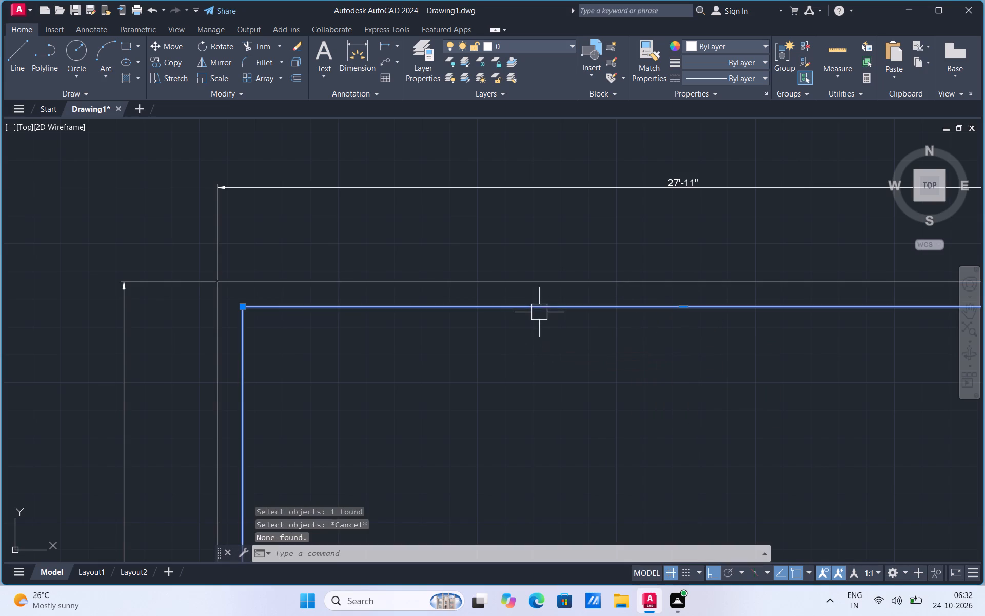
type("ex")
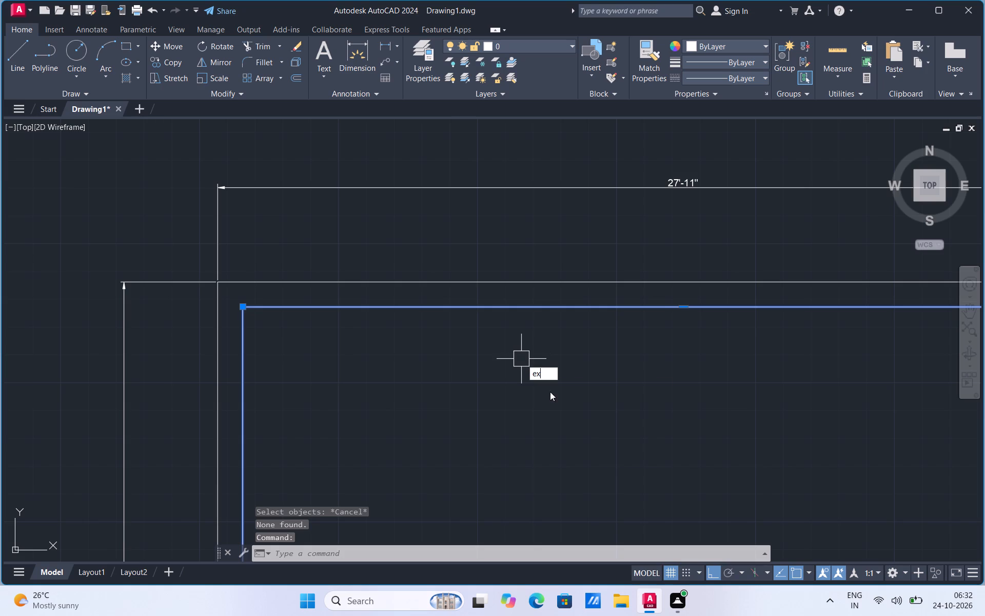
left_click(550, 399)
left_click(531, 306)
scroll(483, 357, "down", 4)
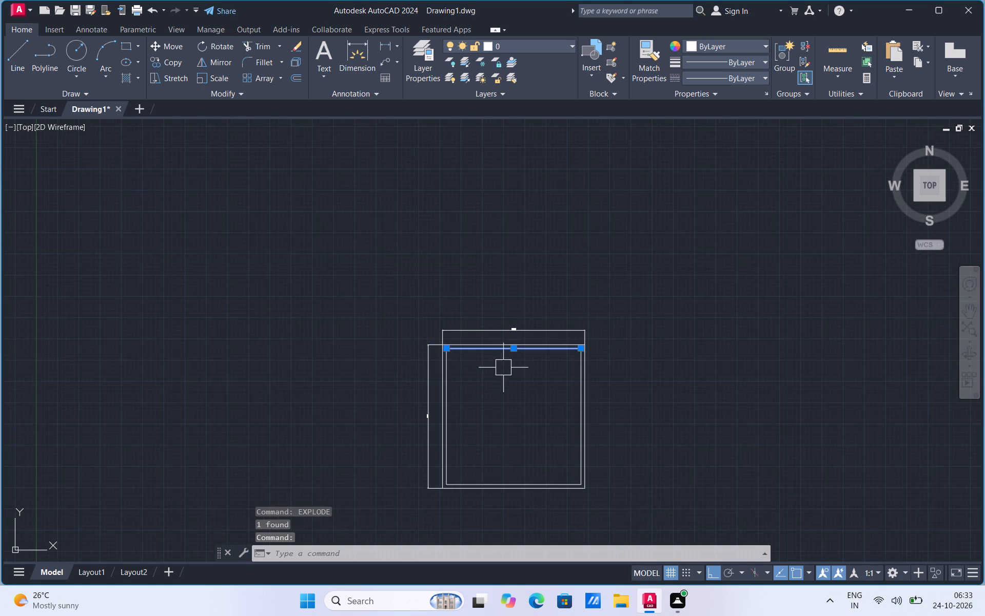
key("Escape")
Add a vertical linear dimension for the top wall's thickness, measured from the inner upper-right corner to the outer top edge.
scroll(518, 366, "up", 2)
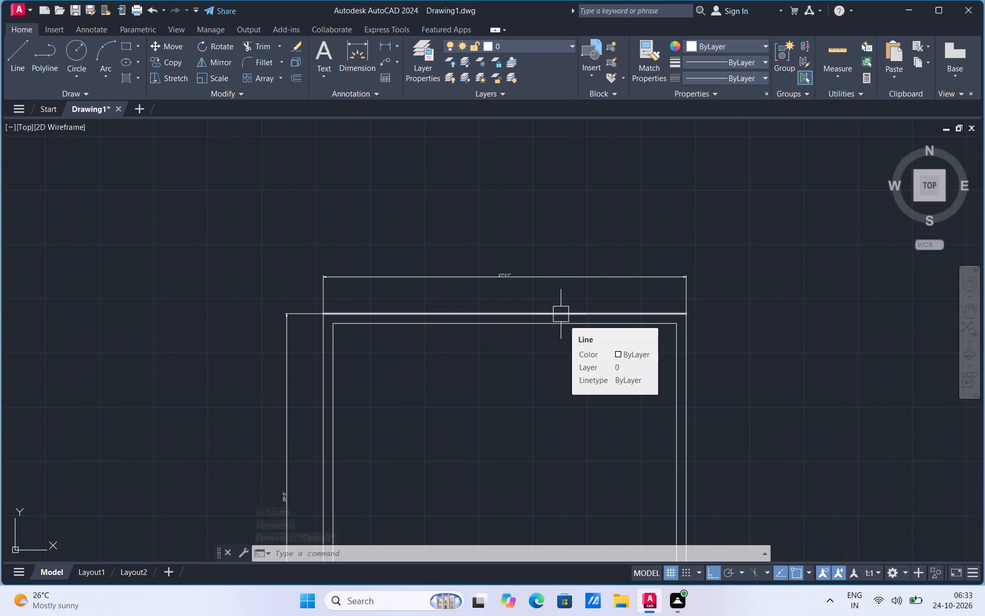
scroll(554, 367, "up", 1)
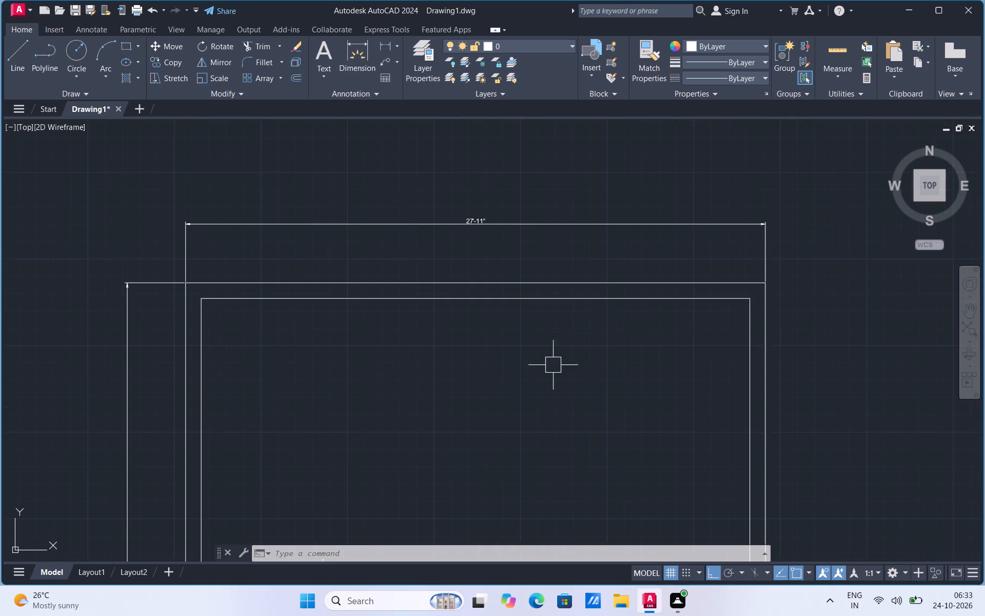
left_click(387, 46)
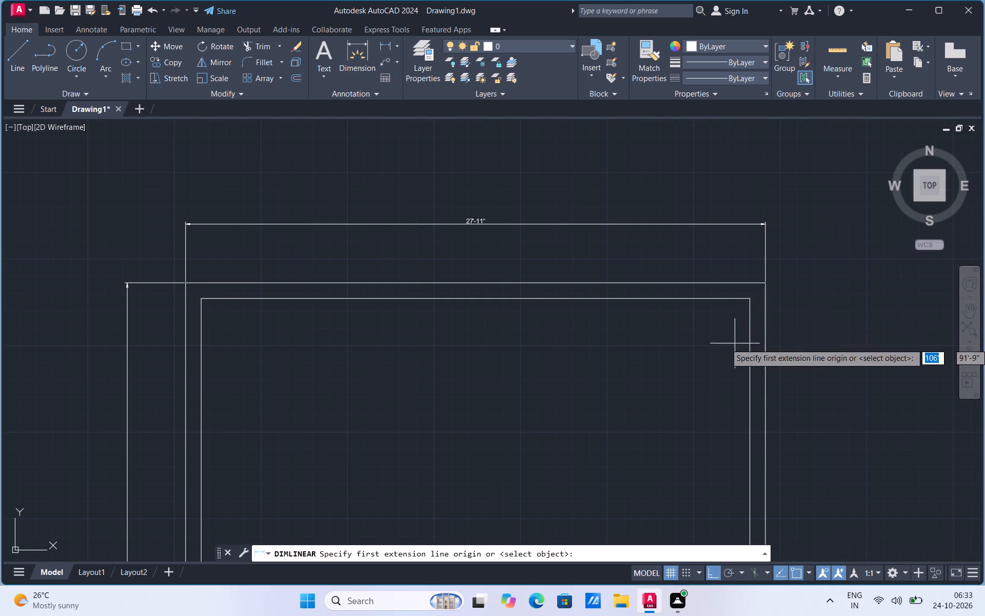
left_click(749, 298)
left_click(746, 285)
left_click(621, 282)
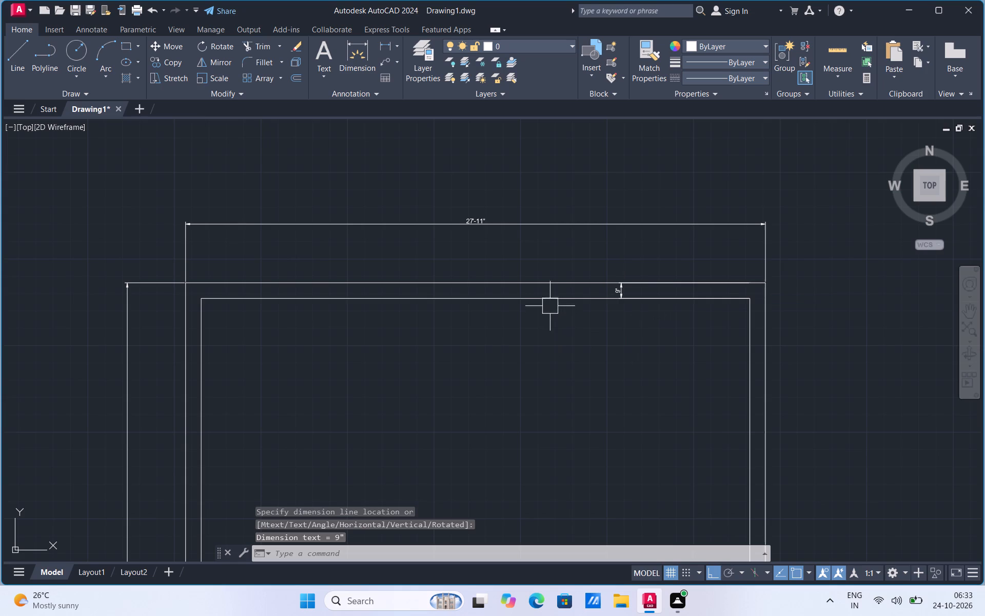
Copy the inner top wall line straight down by 13'1", using its right endpoint as the base point.
left_click(549, 302)
right_click(549, 302)
left_click(579, 379)
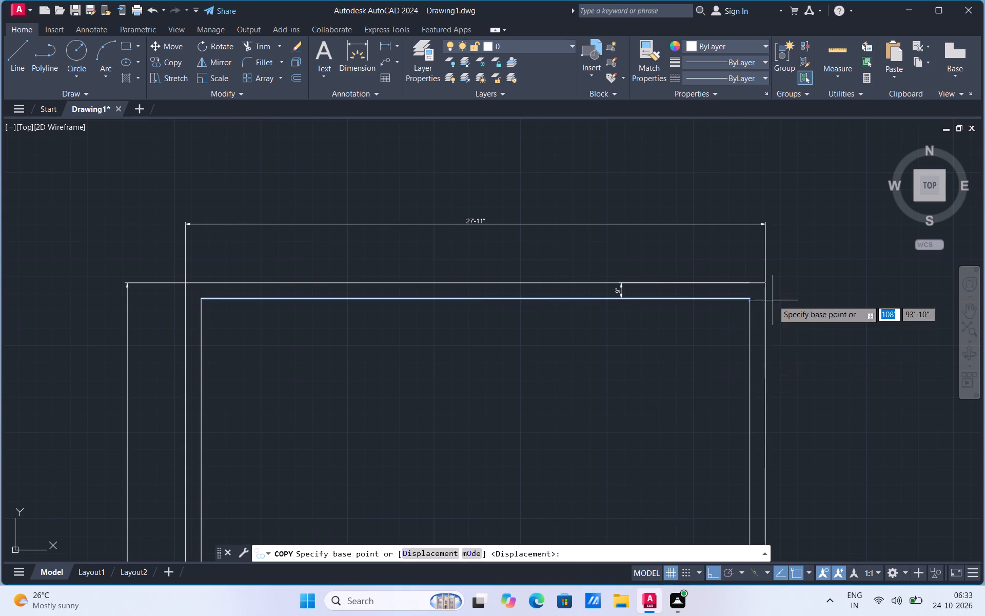
left_click(752, 298)
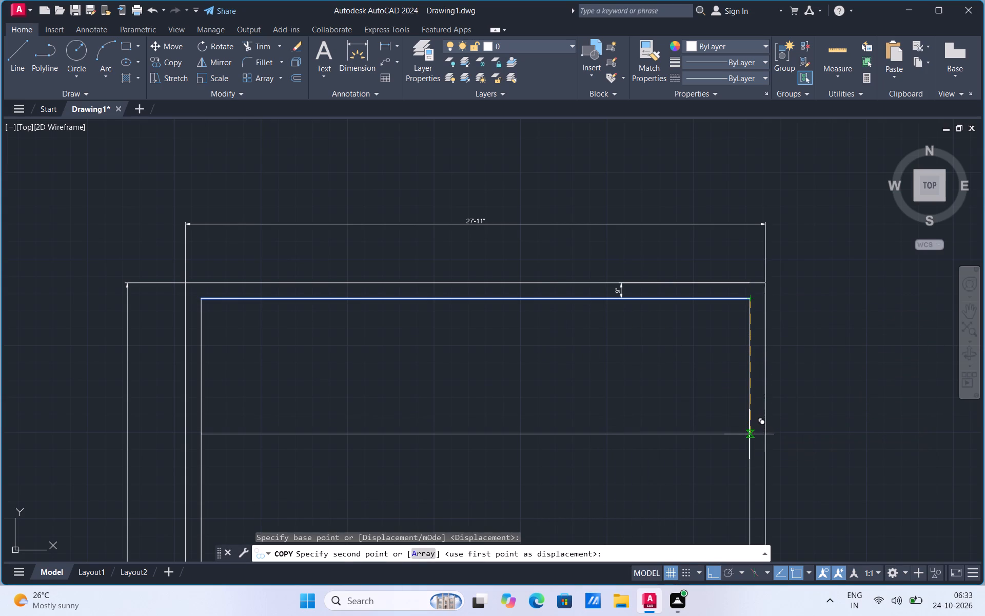
type("13'1")
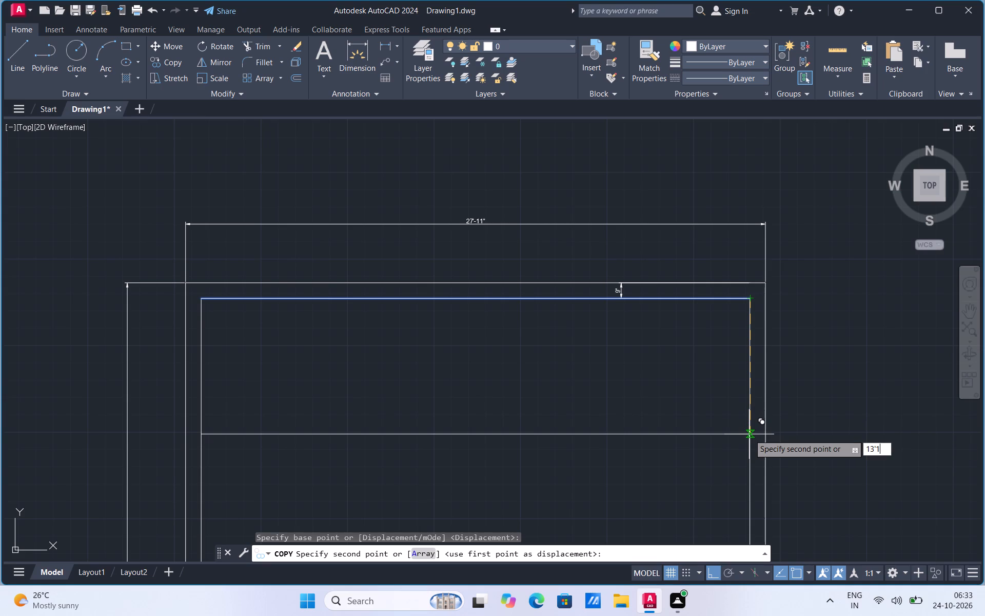
key("shift+quotedbl")
key("Return")
scroll(712, 226, "down", 1)
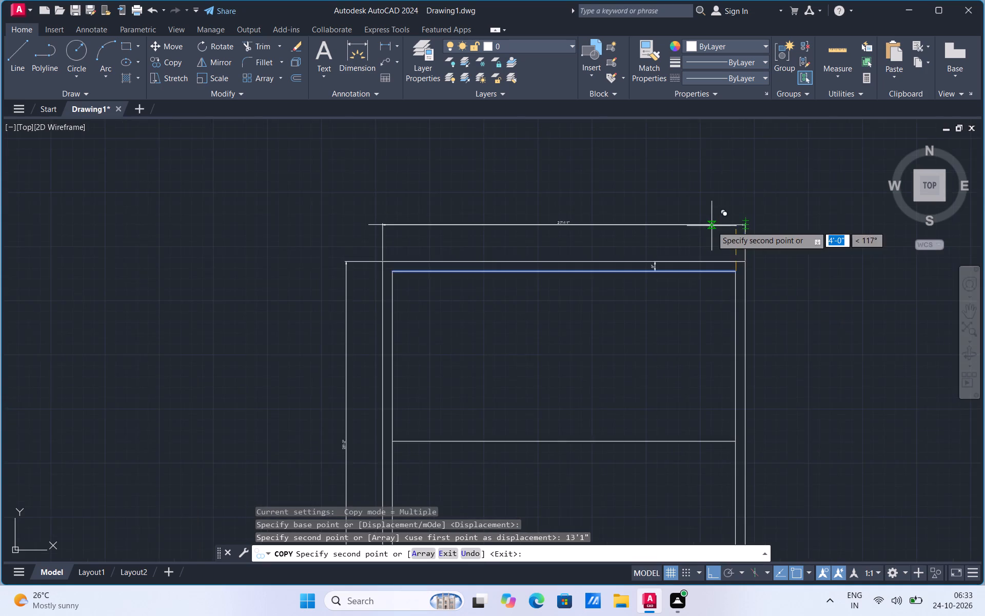
scroll(712, 226, "down", 1)
scroll(704, 316, "up", 2)
key("Escape")
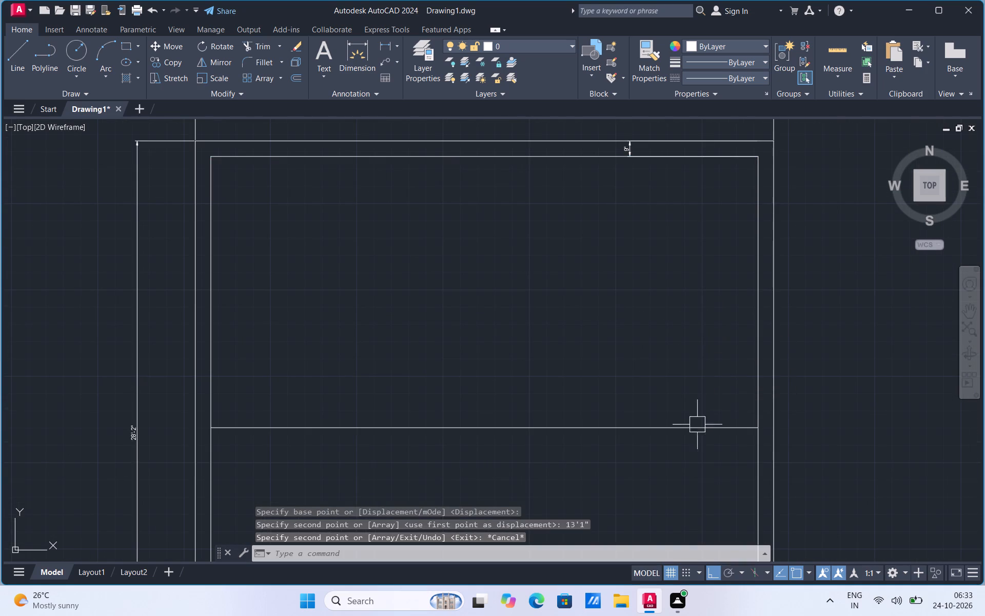
Copy the new horizontal partition line 9" downward from its right endpoint to form the partition wall's second face.
left_click(697, 427)
right_click(697, 427)
left_click(777, 224)
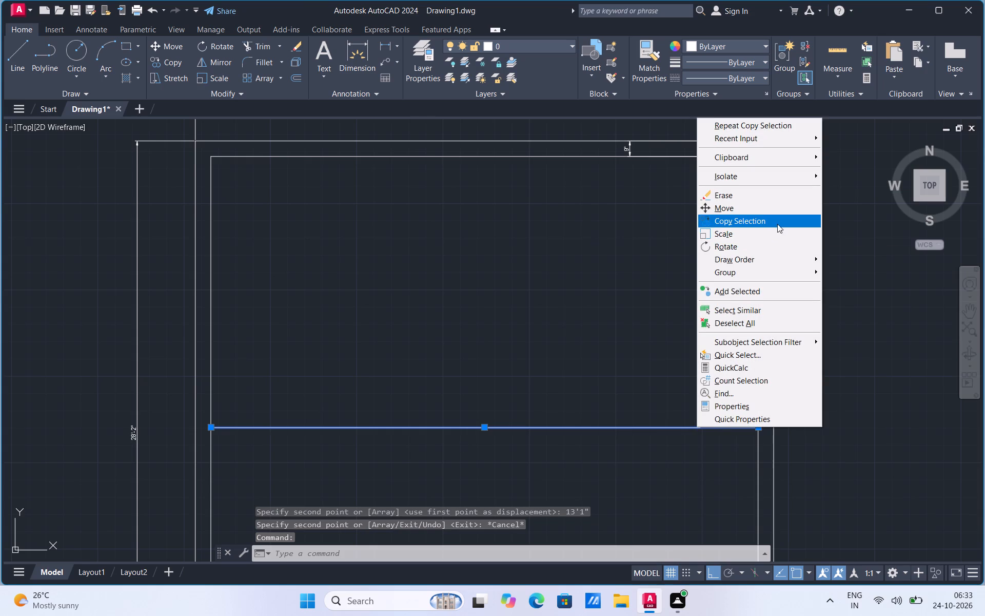
left_click(758, 427)
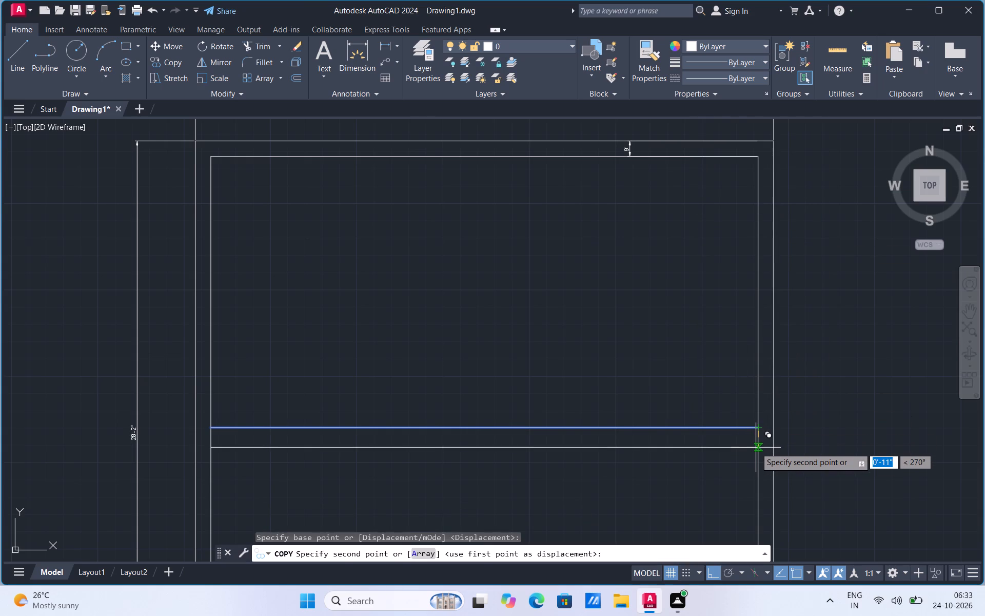
key("9")
key("Return")
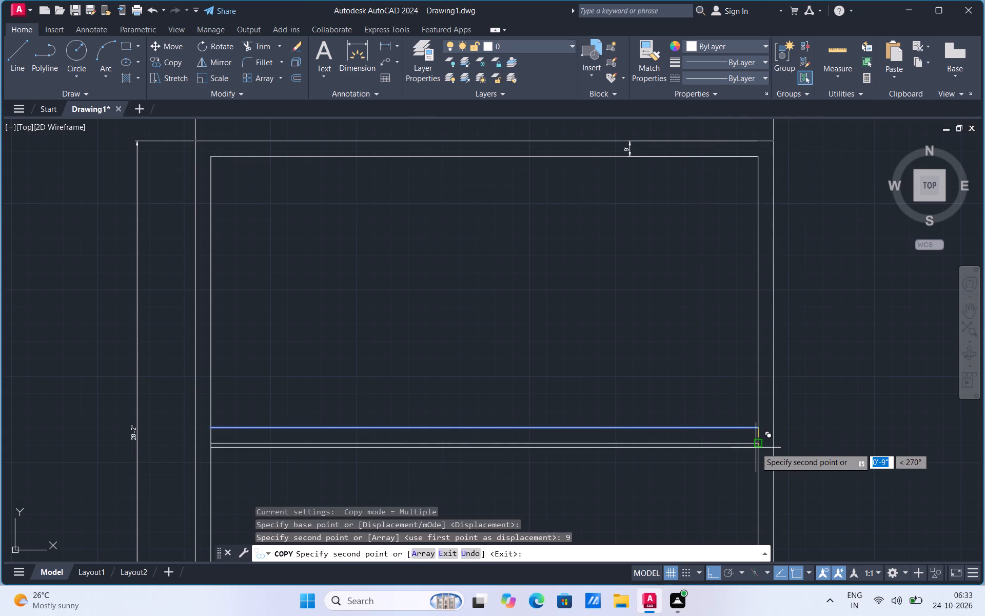
key("Escape")
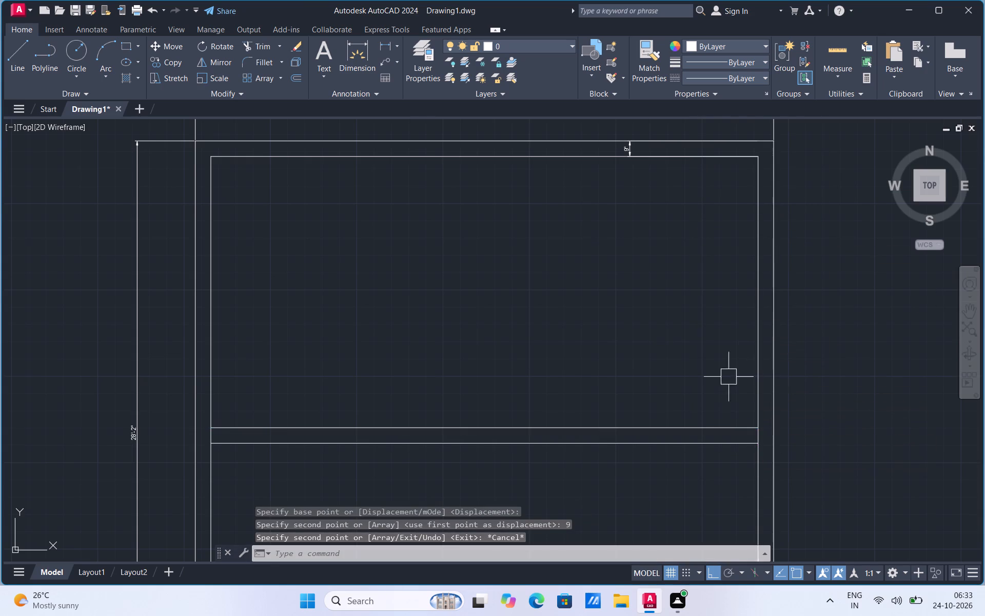
scroll(688, 270, "down", 3)
scroll(697, 325, "up", 2)
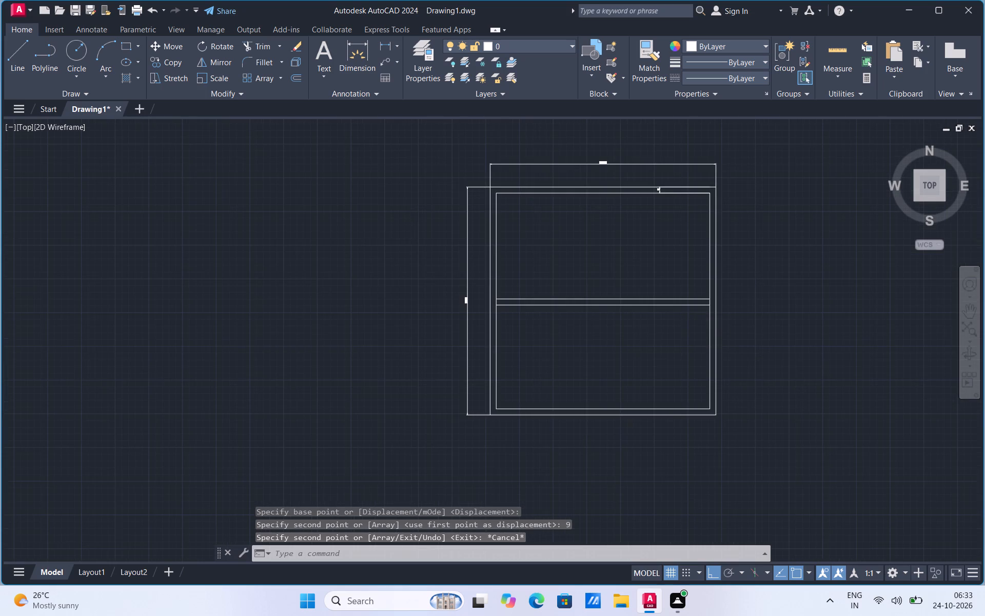
Add a vertical linear dimension inside the upper room, from the partition's upper face to the inner upper-left corner.
scroll(671, 417, "down", 3)
scroll(656, 360, "up", 3)
scroll(555, 316, "down", 1)
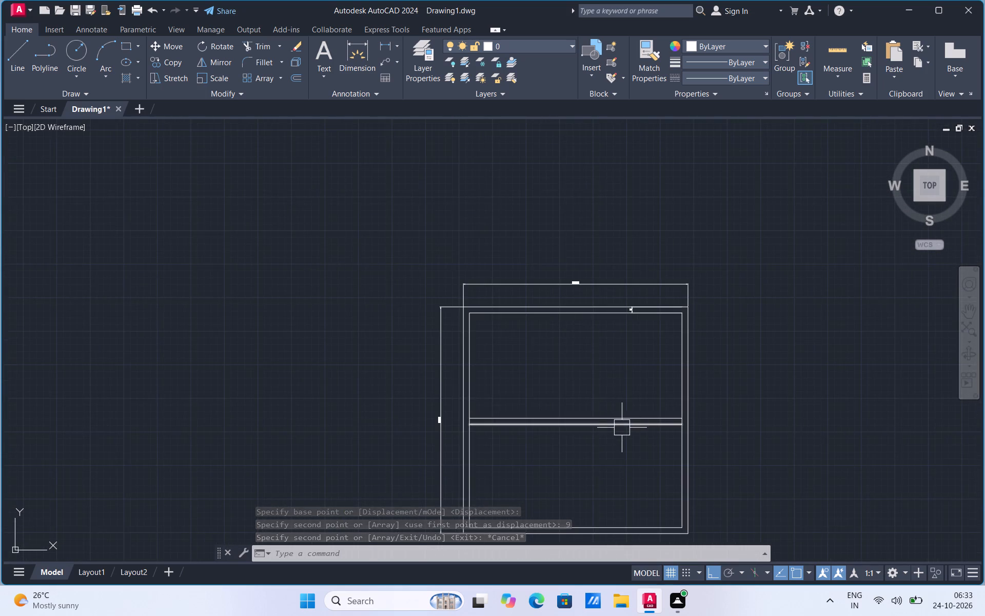
scroll(622, 428, "up", 2)
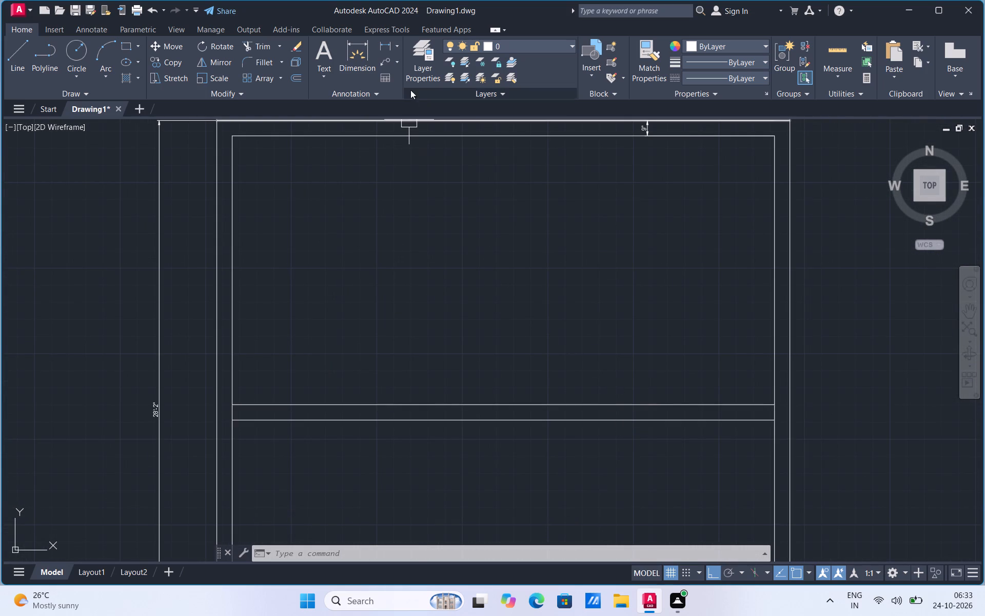
left_click(383, 45)
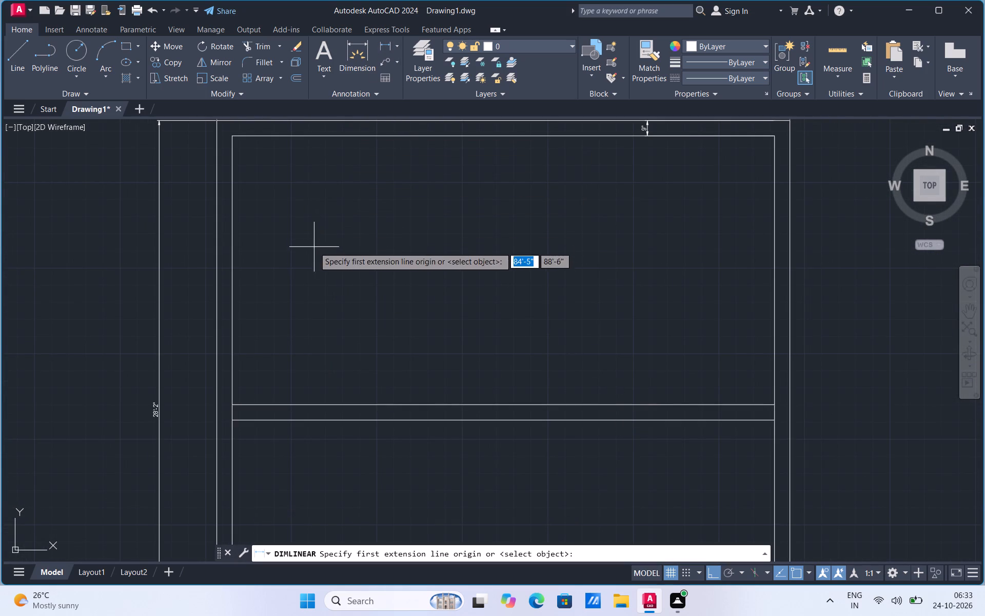
left_click(235, 403)
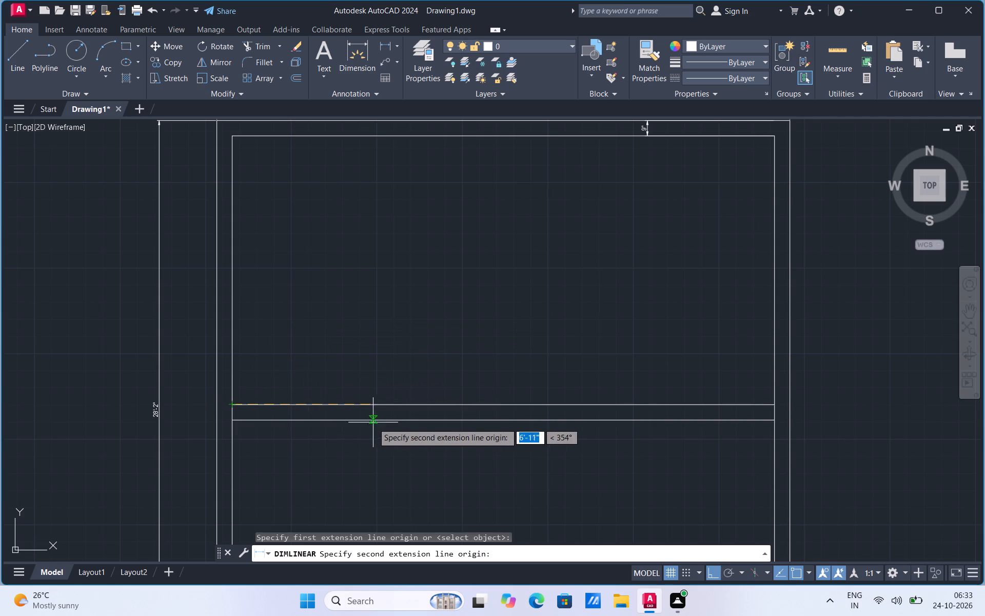
scroll(376, 426, "down", 2)
scroll(317, 318, "up", 3)
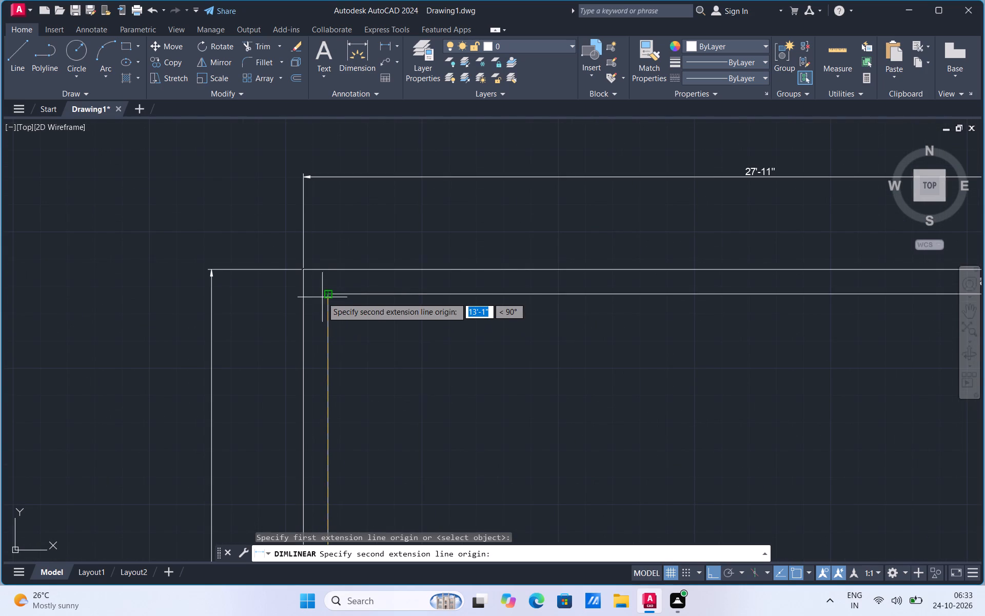
left_click(329, 294)
left_click(491, 331)
Move the inner top wall line up by 4", using its right endpoint as the base point.
scroll(501, 266, "down", 3)
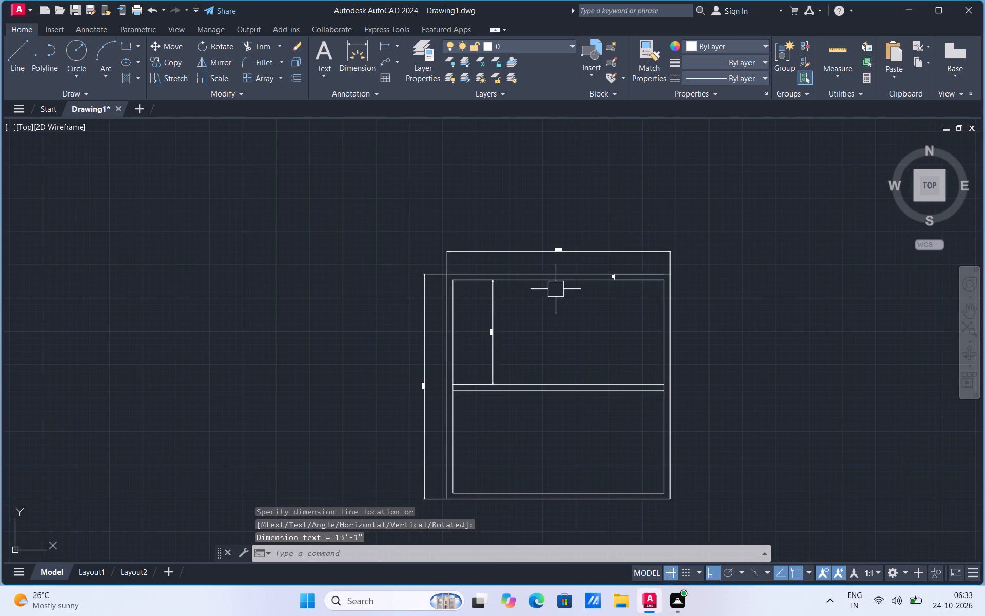
scroll(556, 304, "up", 2)
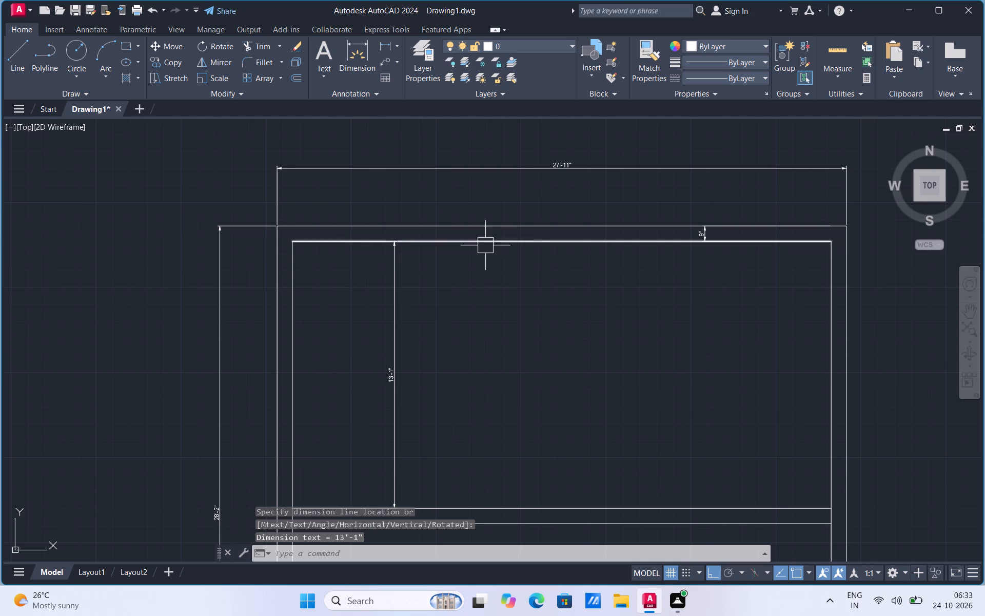
left_click(474, 241)
right_click(474, 241)
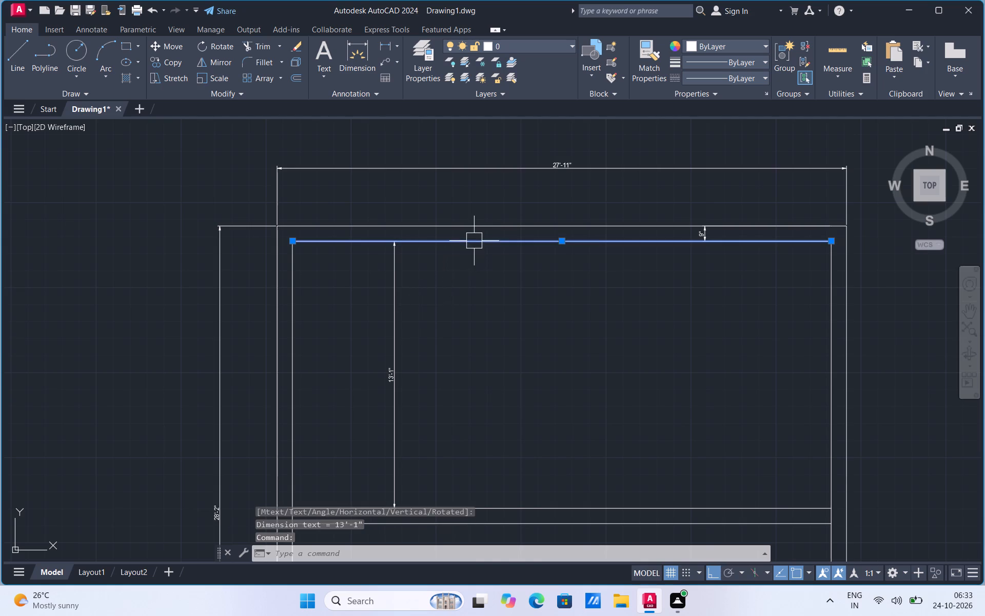
left_click(497, 329)
scroll(845, 234, "up", 1)
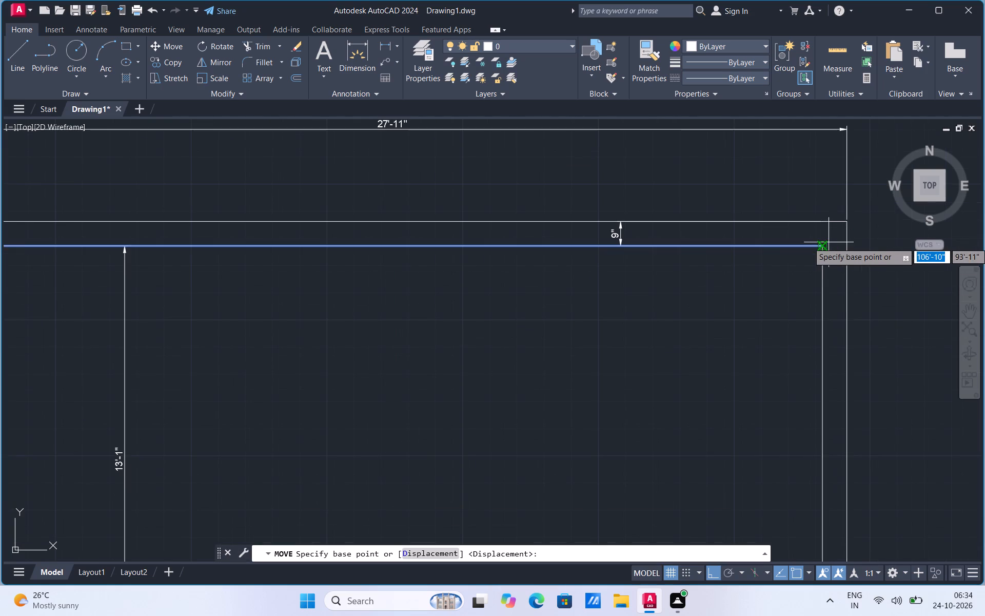
left_click(823, 246)
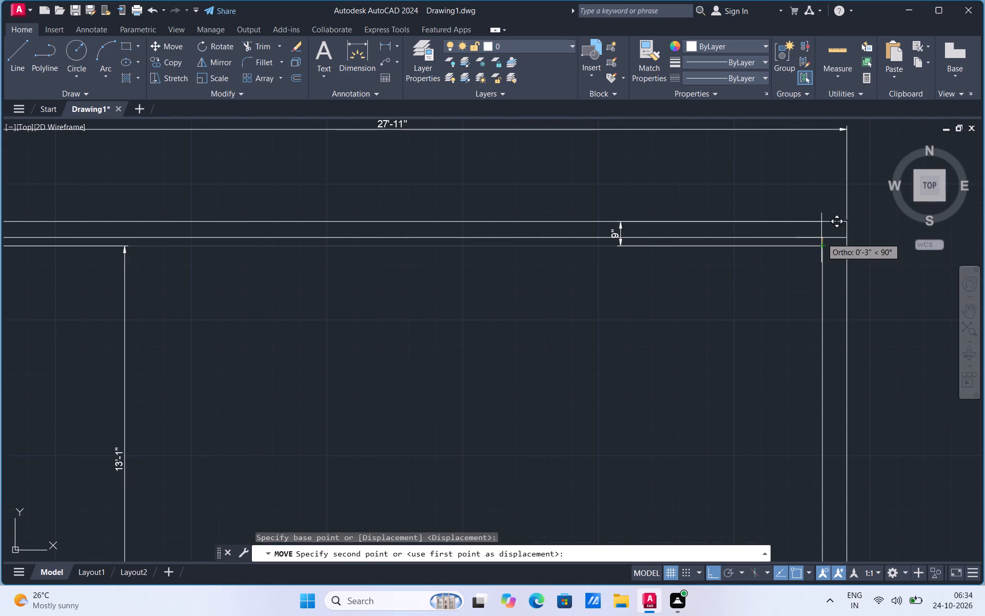
key("4")
key("Return")
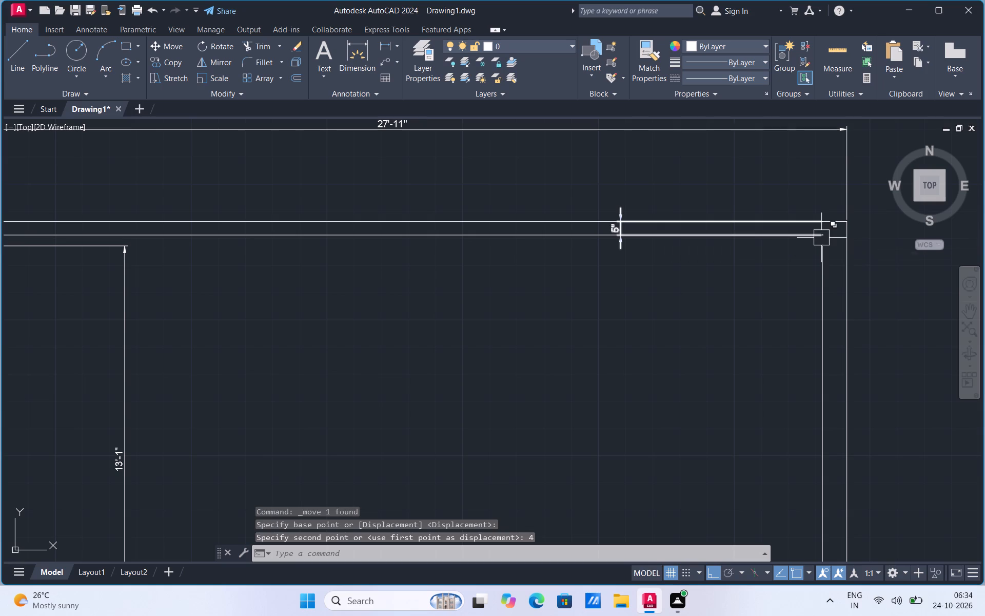
Move the inner right wall line 4" outward to the right, using its upper endpoint as the base point.
left_click(817, 295)
right_click(817, 295)
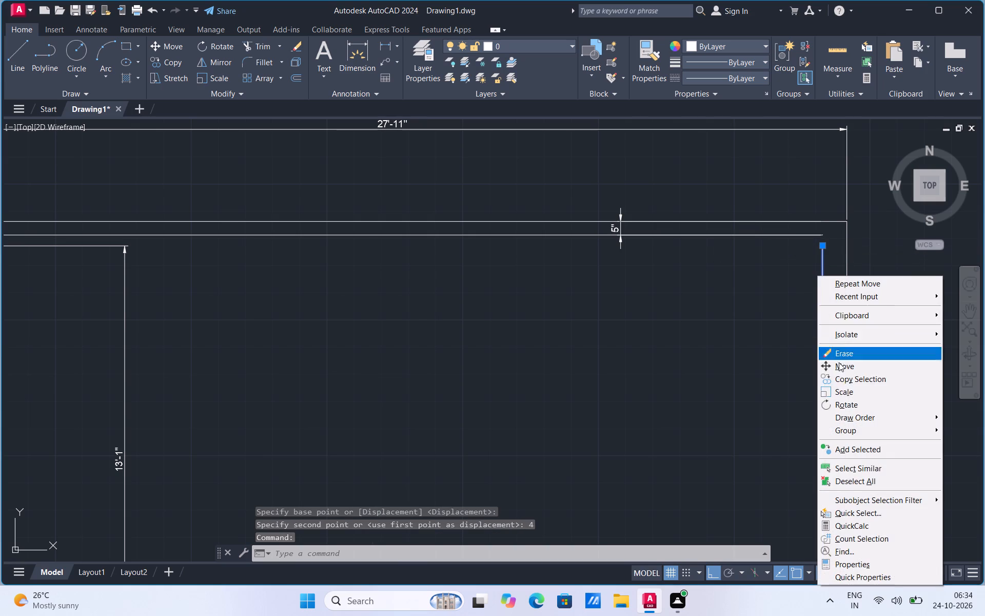
left_click(849, 368)
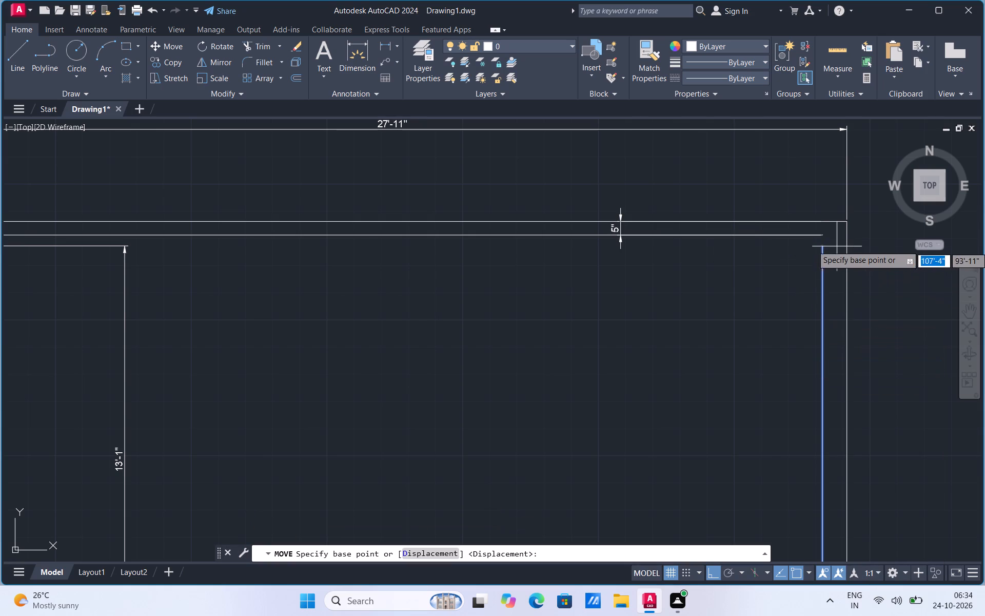
left_click(820, 246)
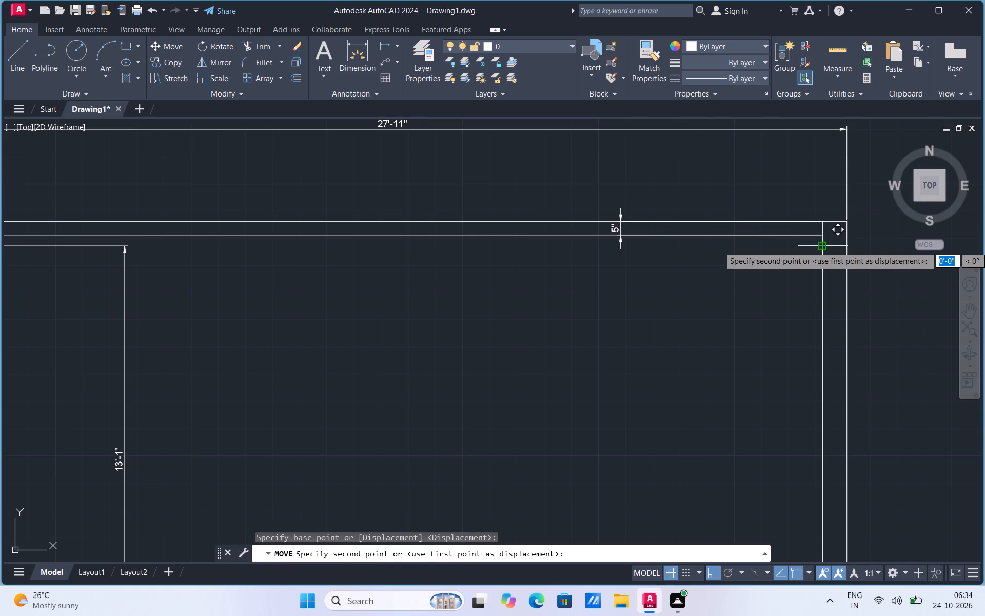
key("4")
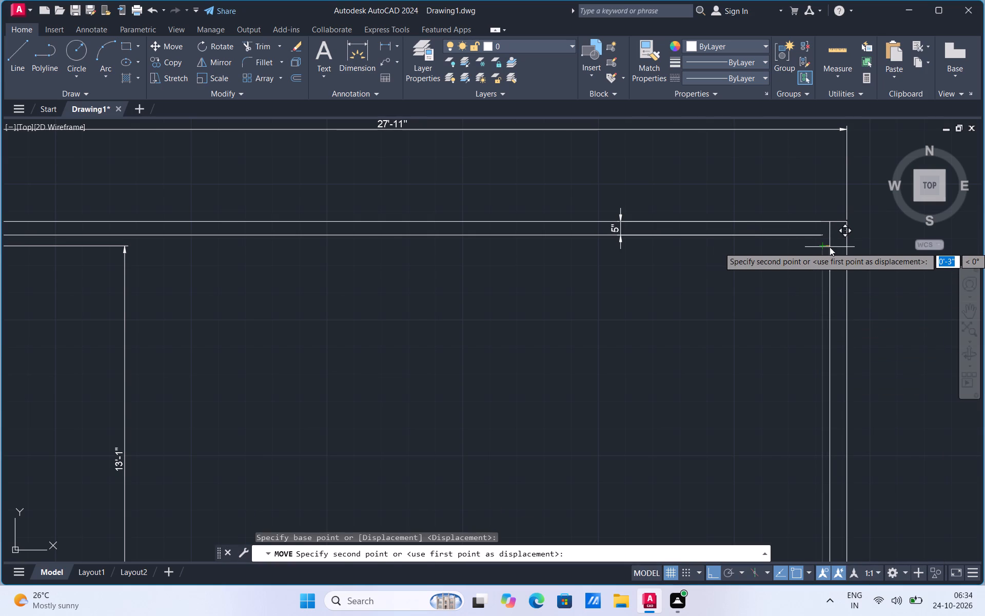
key("Return")
Move the inner left wall line 4" outward to the left, using its upper endpoint as the base point.
scroll(775, 260, "down", 2)
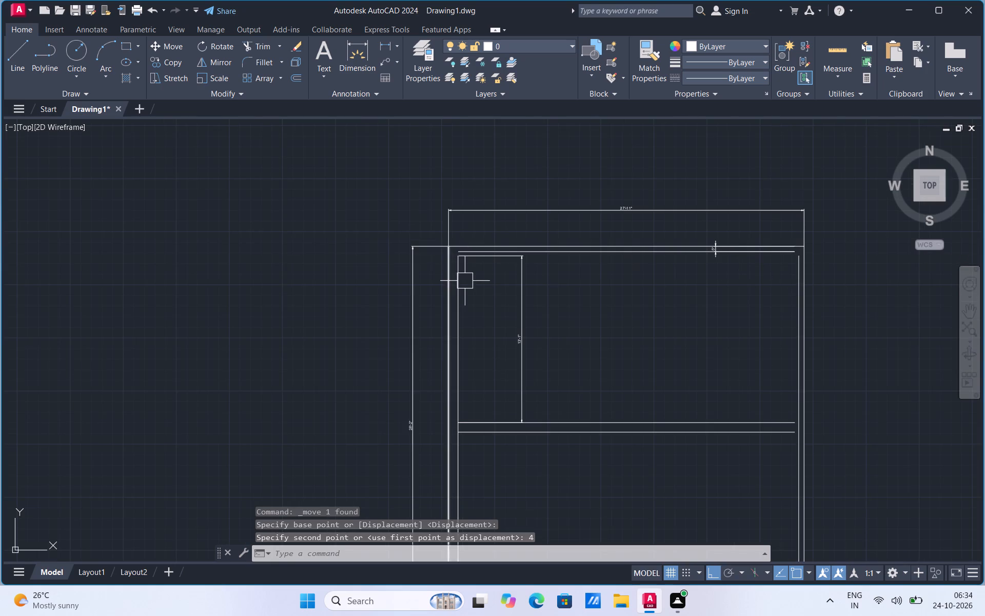
scroll(464, 270, "up", 2)
left_click(449, 255)
right_click(449, 255)
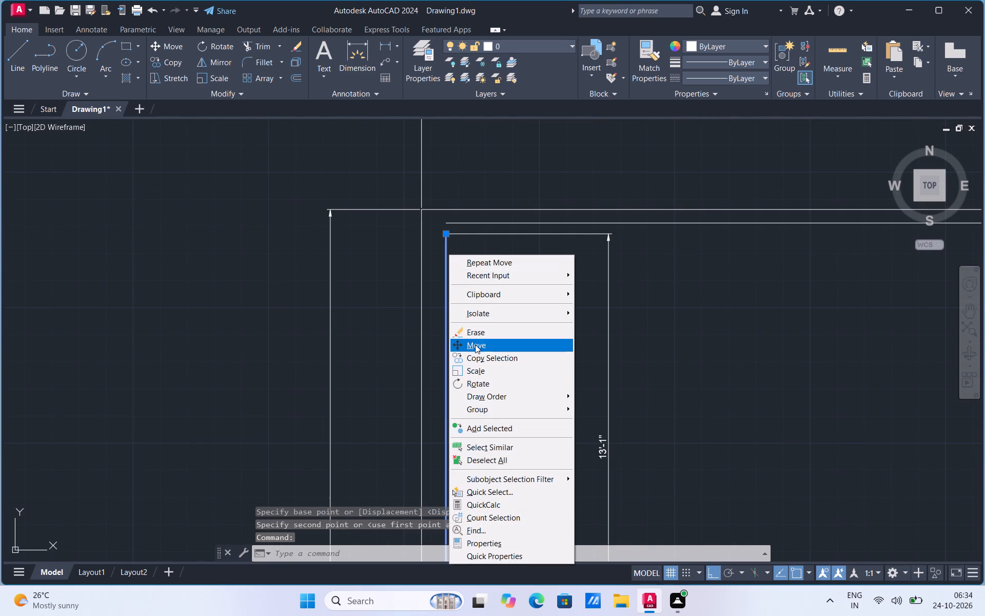
left_click(476, 344)
scroll(447, 209, "up", 2)
left_click(440, 268)
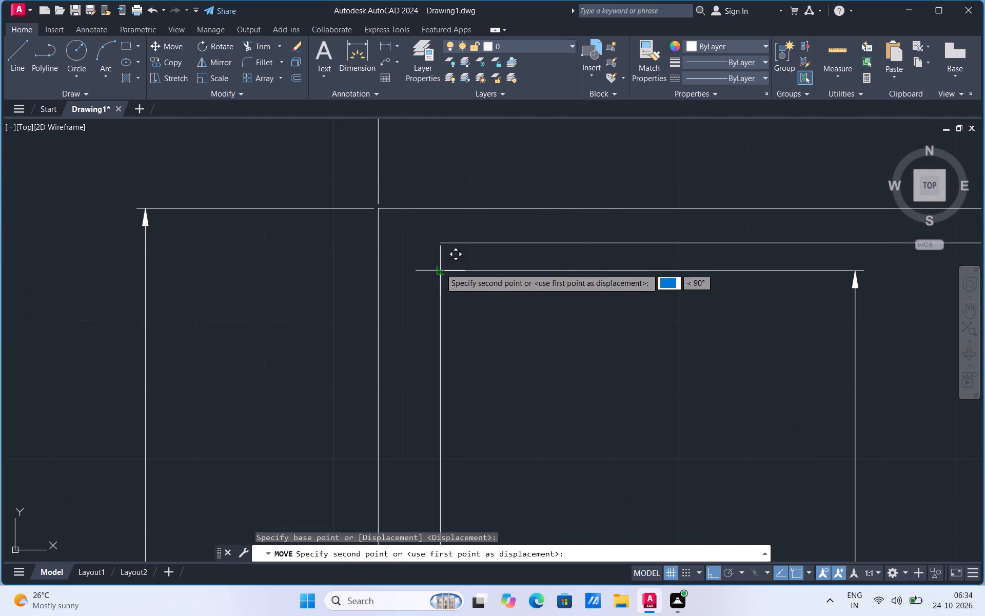
key("4")
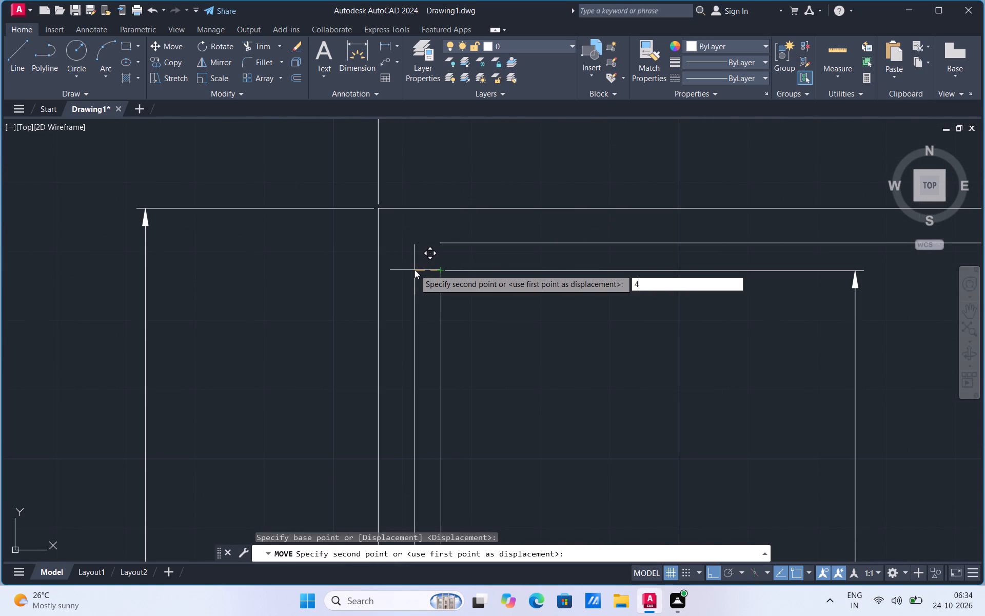
key("Return")
Move the inner bottom wall line down by 4", using its left endpoint as the base point.
scroll(425, 187, "down", 3)
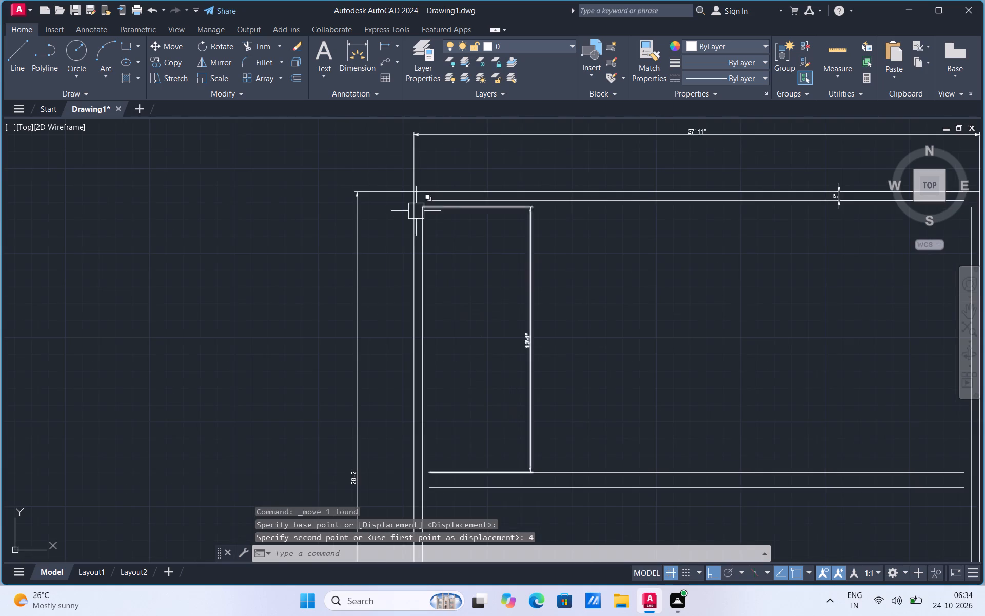
scroll(416, 209, "down", 3)
scroll(432, 292, "up", 4)
left_click(385, 405)
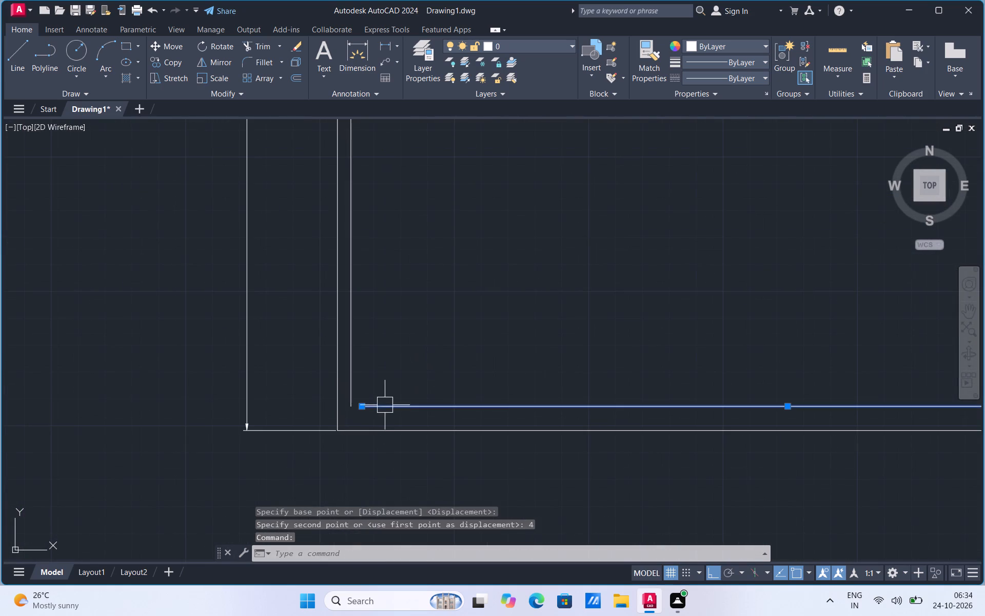
right_click(385, 405)
left_click(406, 187)
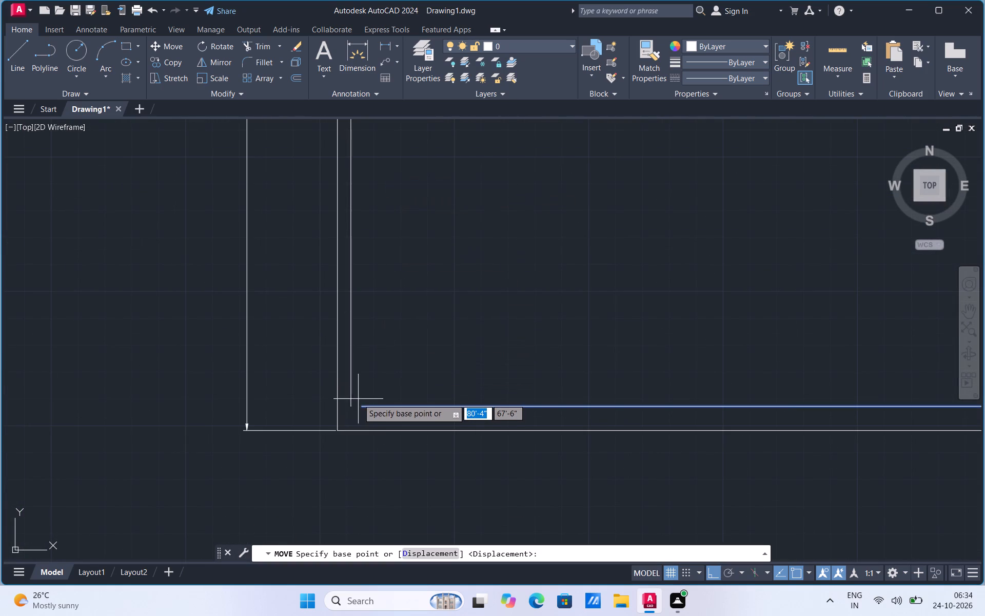
left_click(363, 406)
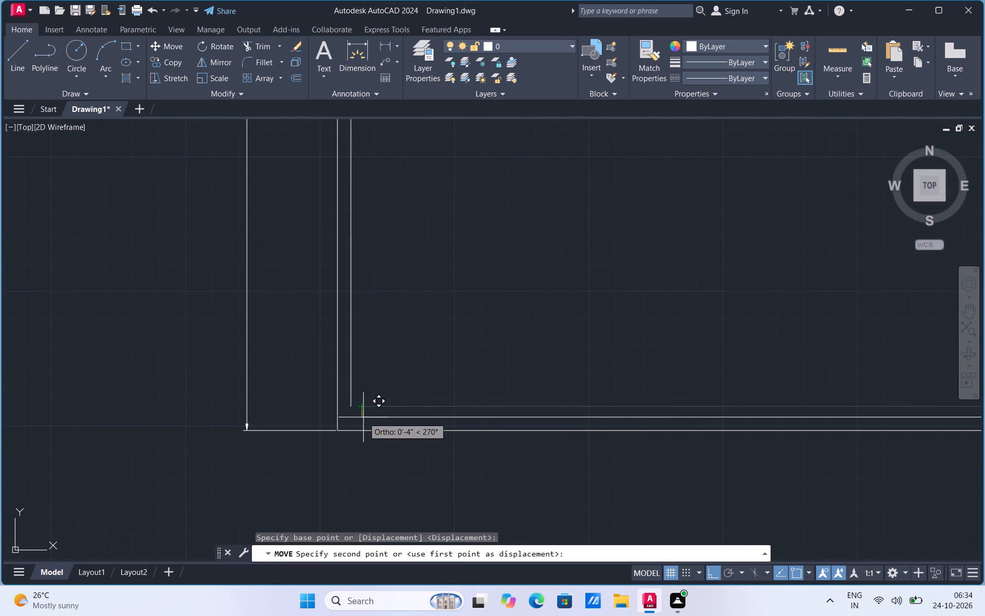
key("4")
key("Return")
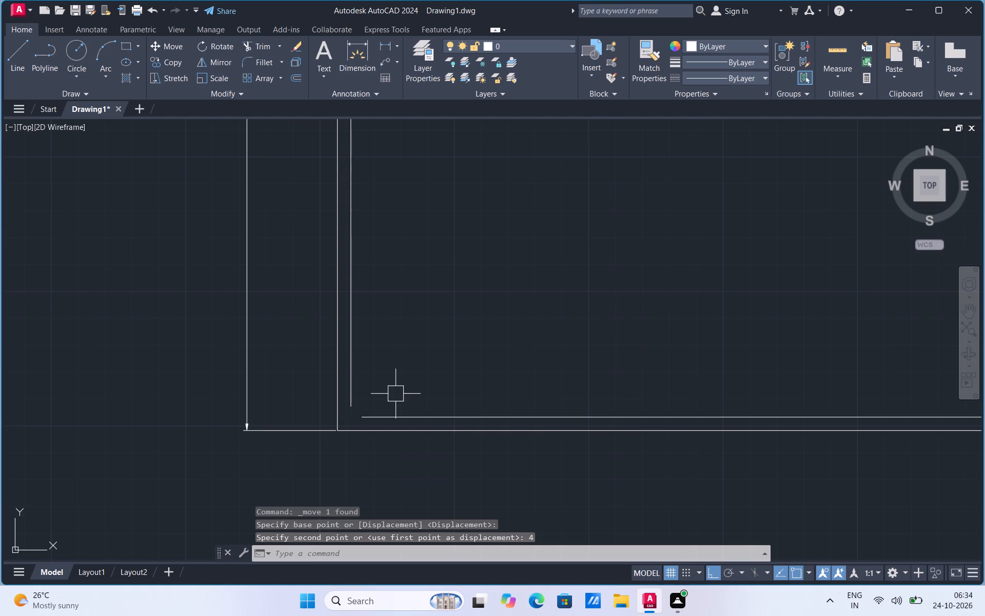
Fillet the inner left and bottom wall lines into a sharp corner at the plan's lower left.
key("f")
key("Return")
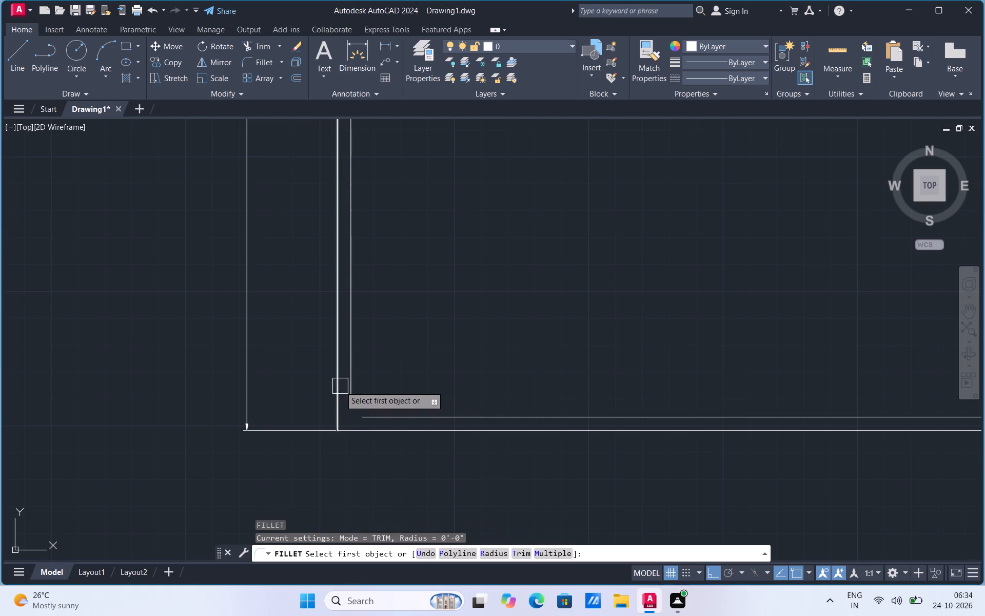
left_click(349, 386)
left_click(368, 413)
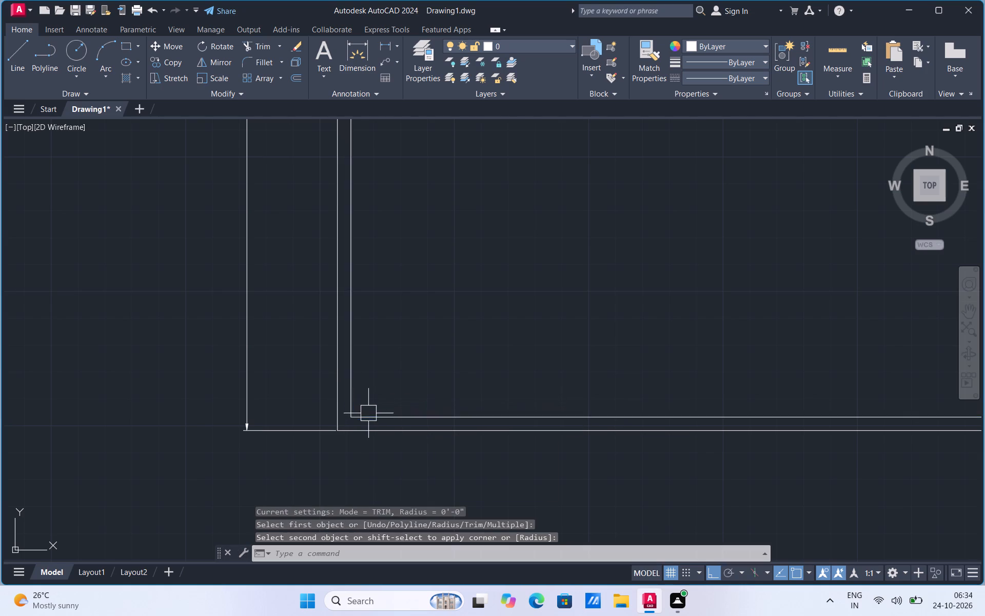
Fillet the inner bottom and right wall lines into a sharp corner at the plan's lower right.
scroll(363, 457, "down", 3)
scroll(568, 448, "up", 3)
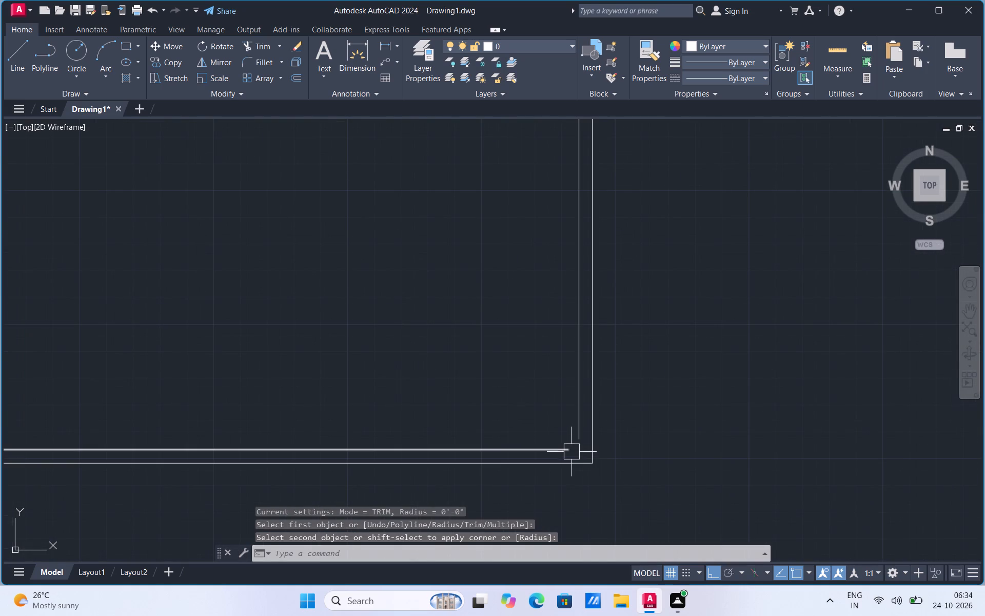
key("f")
key("Return")
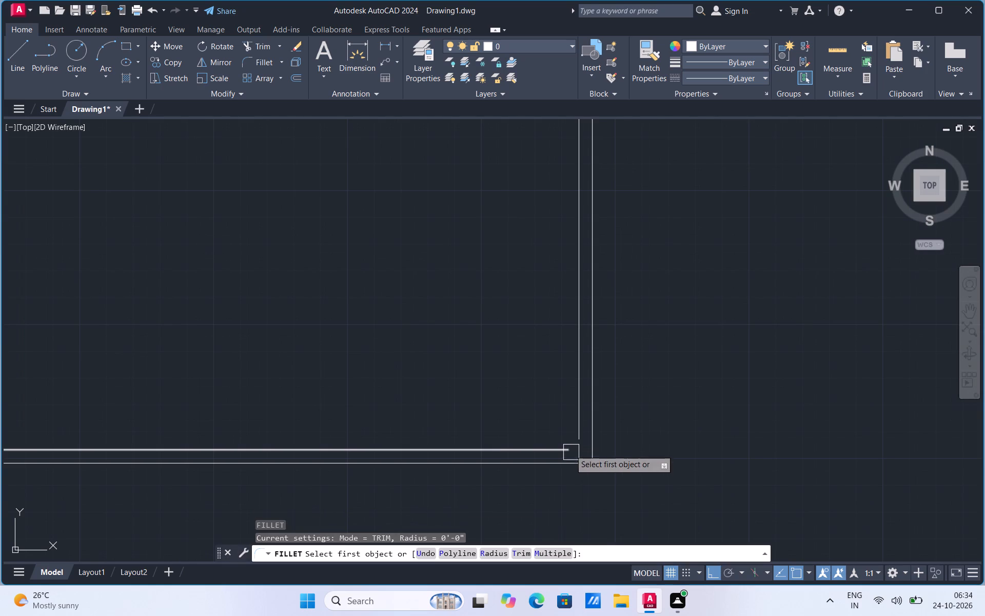
left_click(556, 447)
left_click(576, 429)
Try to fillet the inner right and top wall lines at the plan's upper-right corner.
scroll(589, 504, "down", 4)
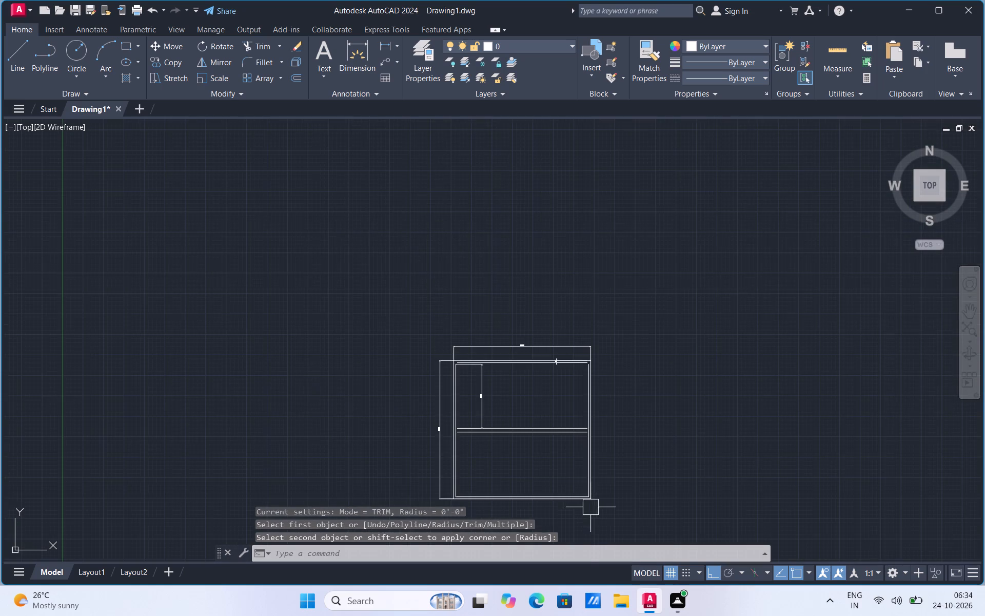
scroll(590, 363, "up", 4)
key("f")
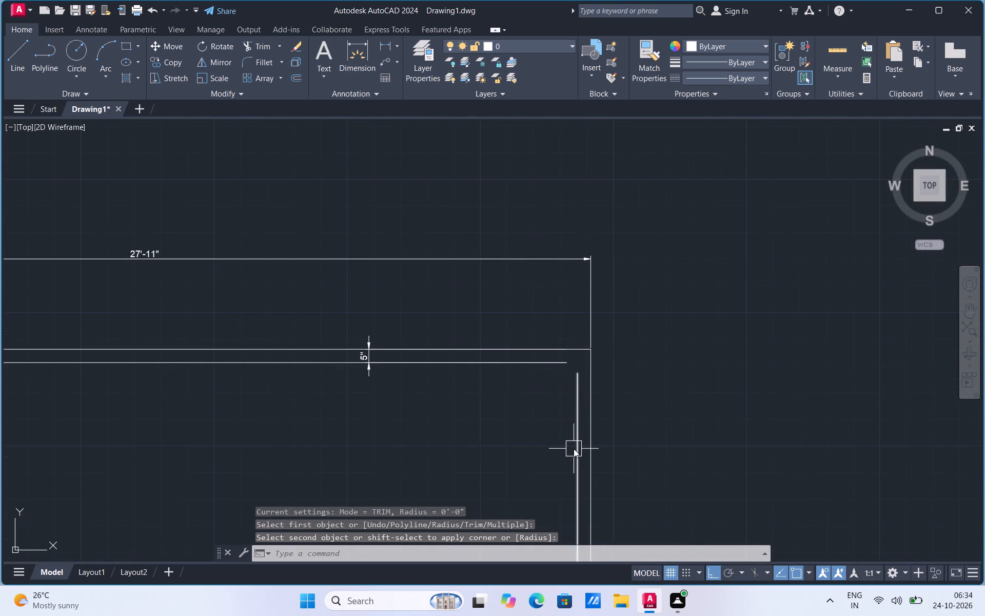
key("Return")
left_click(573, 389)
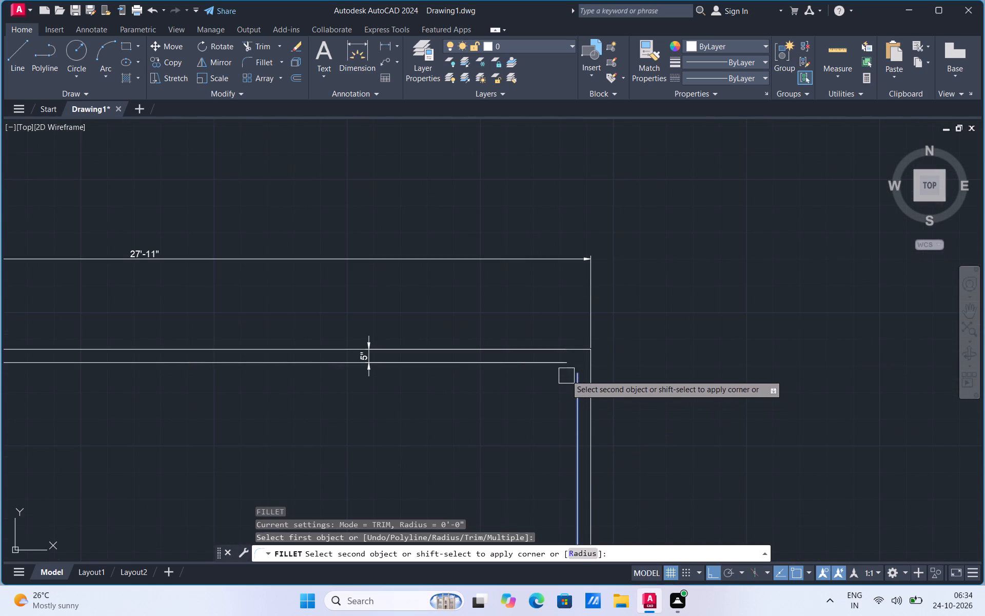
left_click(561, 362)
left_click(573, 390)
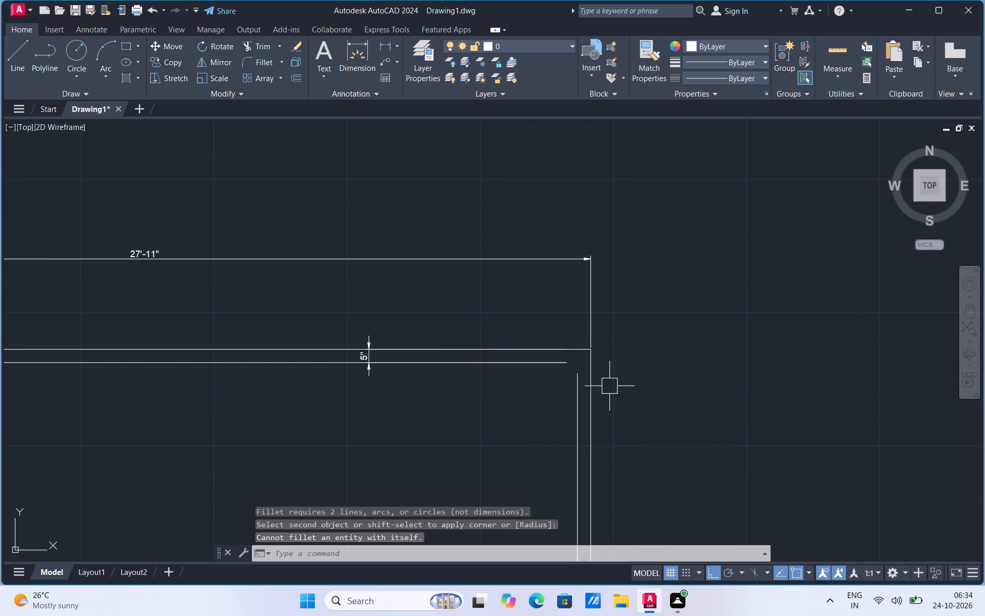
Fillet the inner right and top wall lines into a sharp corner at the plan's upper right.
key("f")
key("Return")
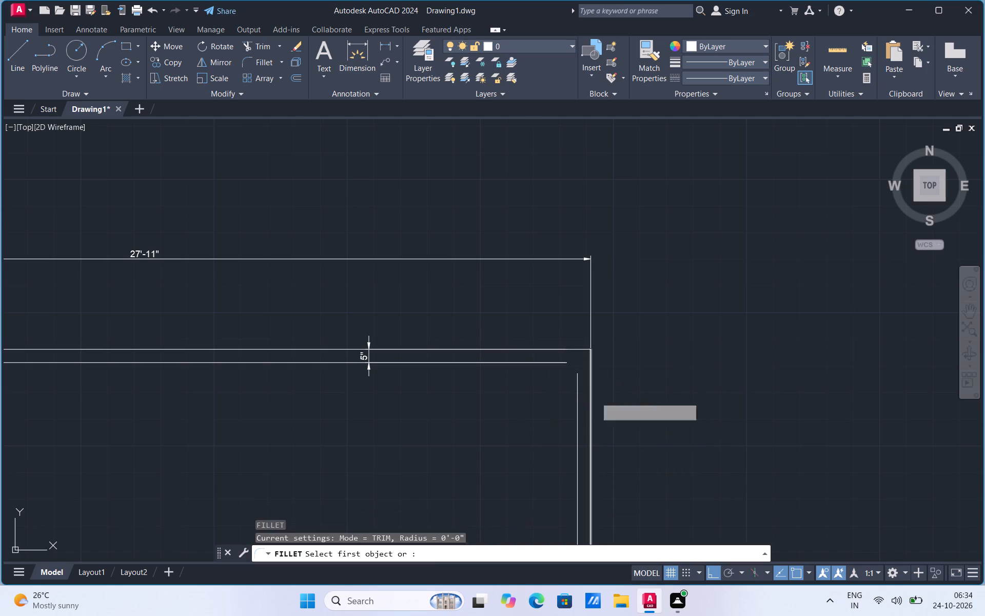
left_click(568, 465)
left_click(578, 452)
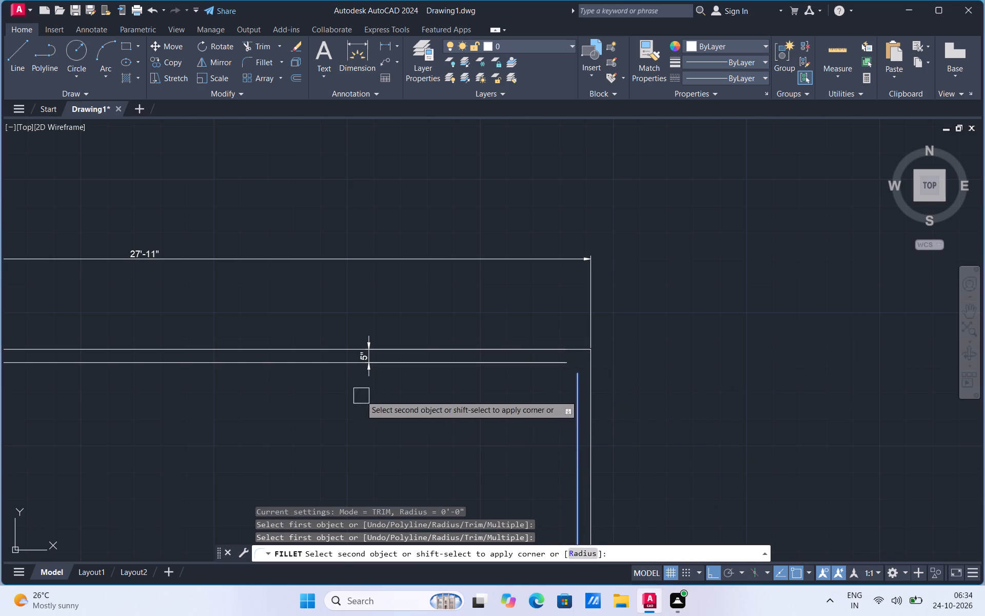
left_click(318, 362)
scroll(745, 386, "down", 3)
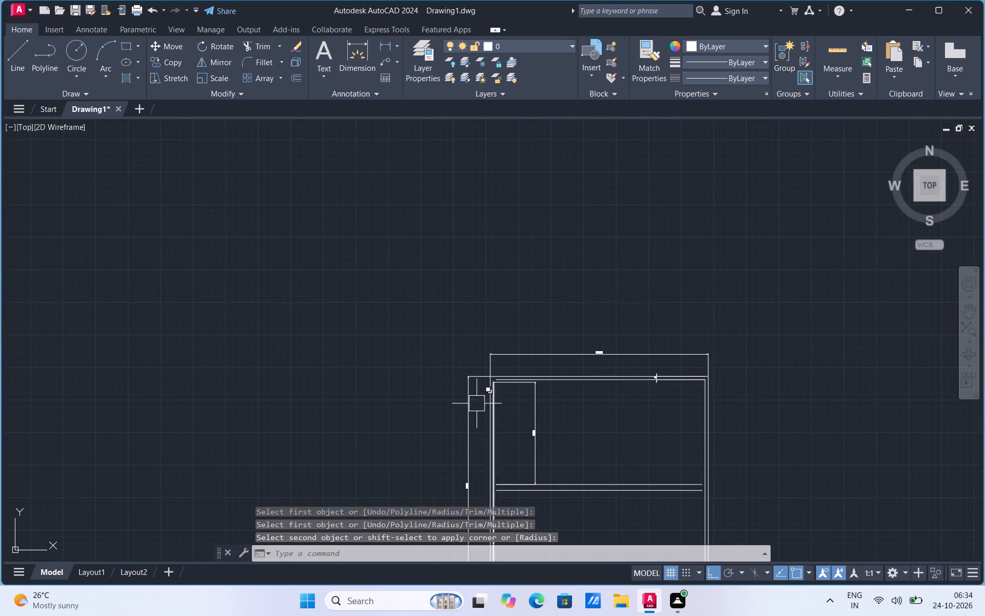
Fillet the inner left and top wall lines into a sharp corner at the plan's upper left.
scroll(505, 402, "up", 3)
key("f")
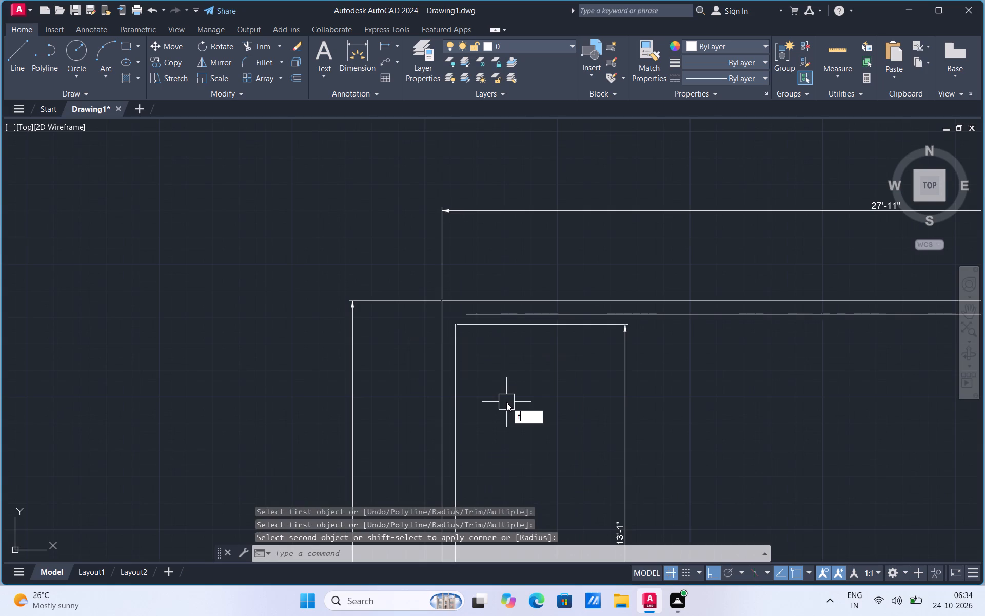
key("Return")
left_click(458, 451)
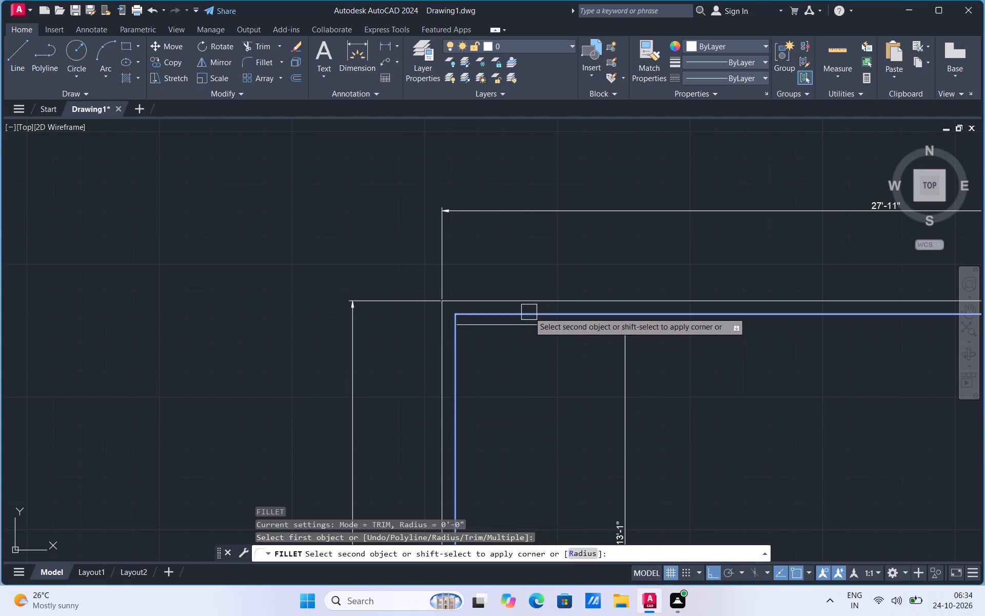
left_click(529, 312)
scroll(490, 281, "down", 2)
scroll(588, 422, "up", 1)
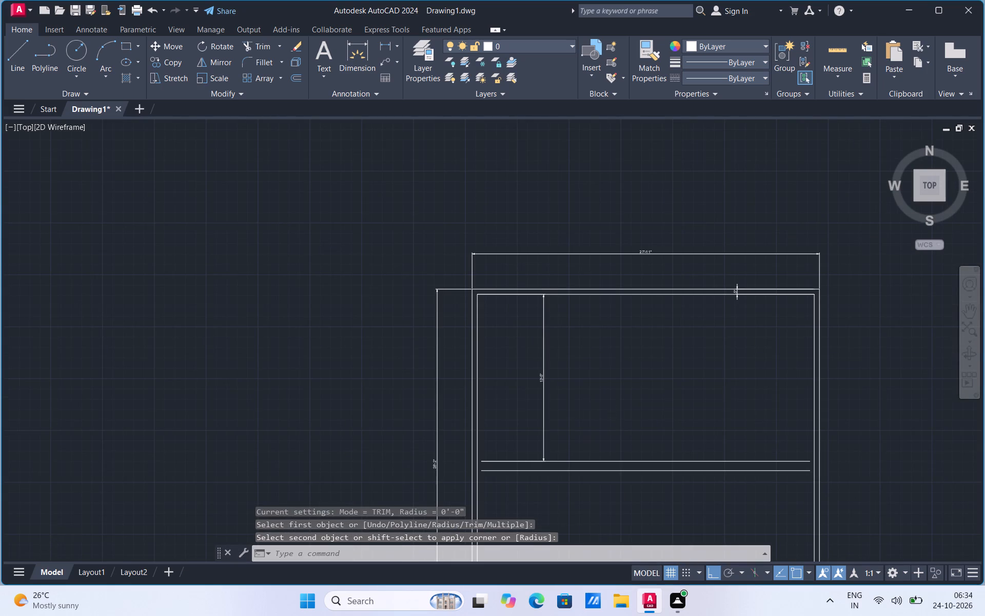
Extend both horizontal partition lines at each end through the inner wall lines to the outer wall lines.
scroll(507, 348, "down", 1)
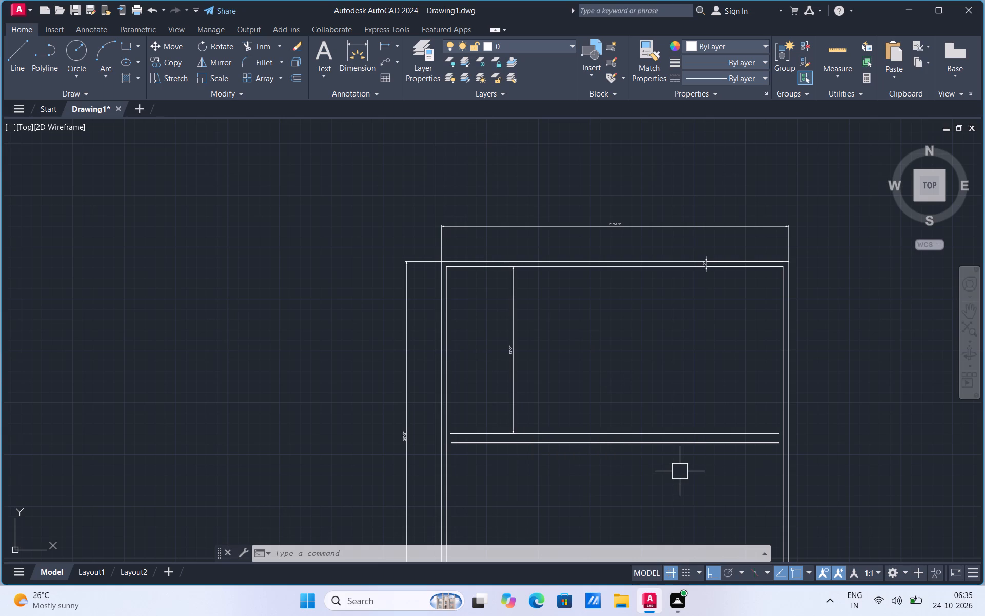
key("e")
key("x")
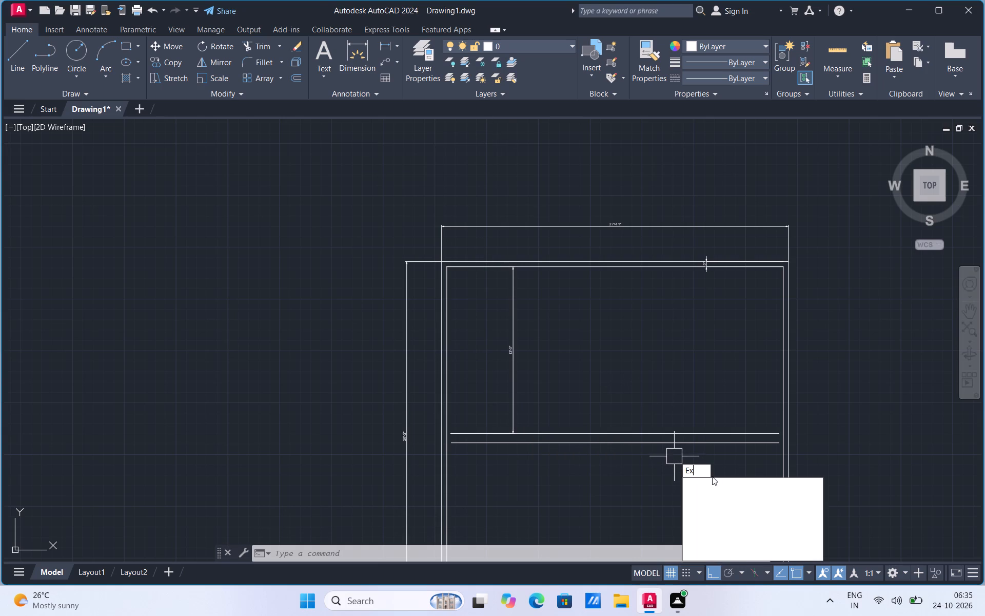
left_click(719, 484)
left_click(666, 428)
left_click(643, 428)
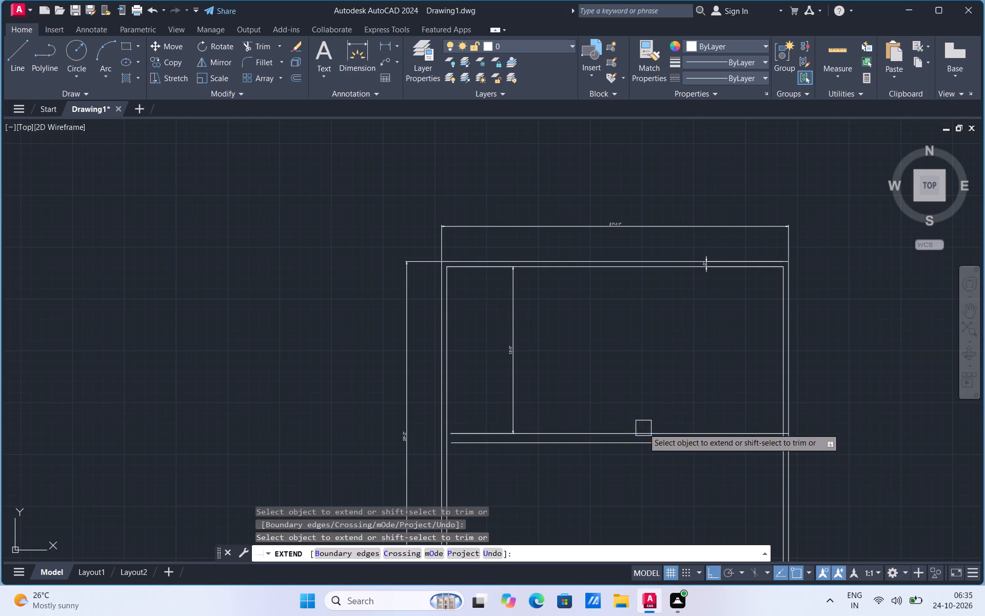
left_click(595, 431)
left_click(579, 447)
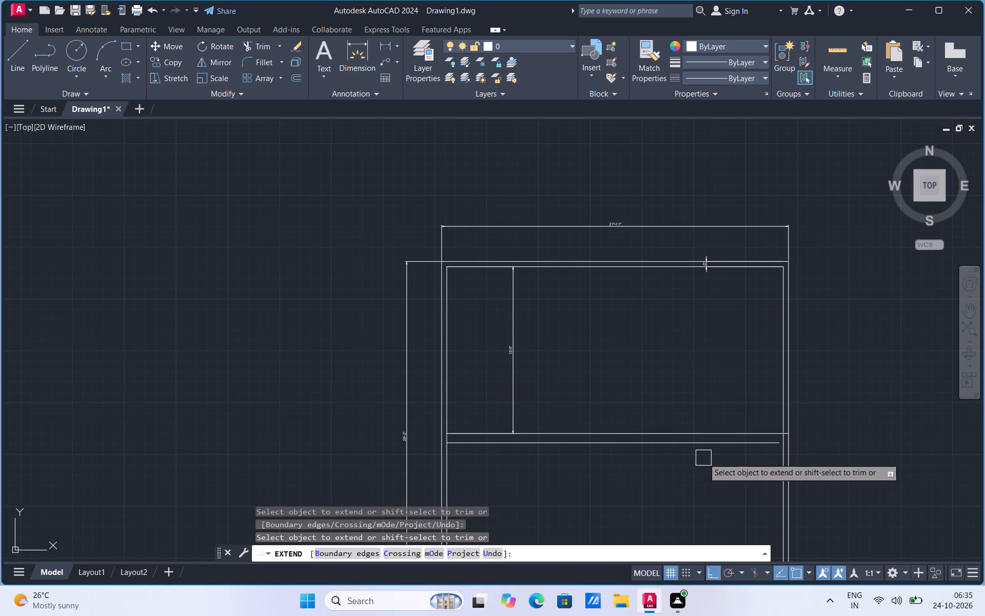
left_click(747, 448)
left_click(550, 444)
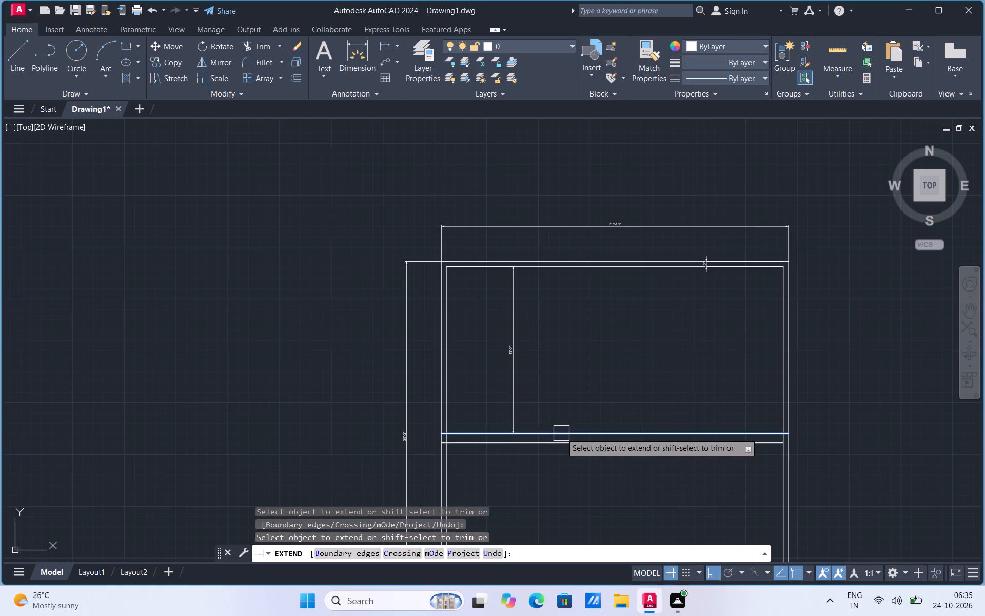
left_click(561, 433)
left_click(729, 449)
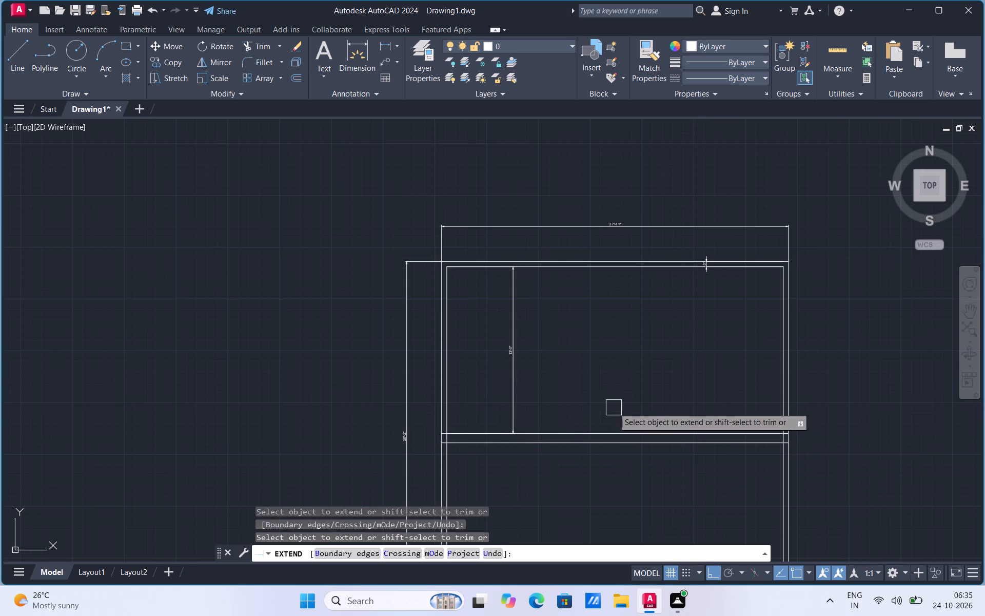
key("Escape")
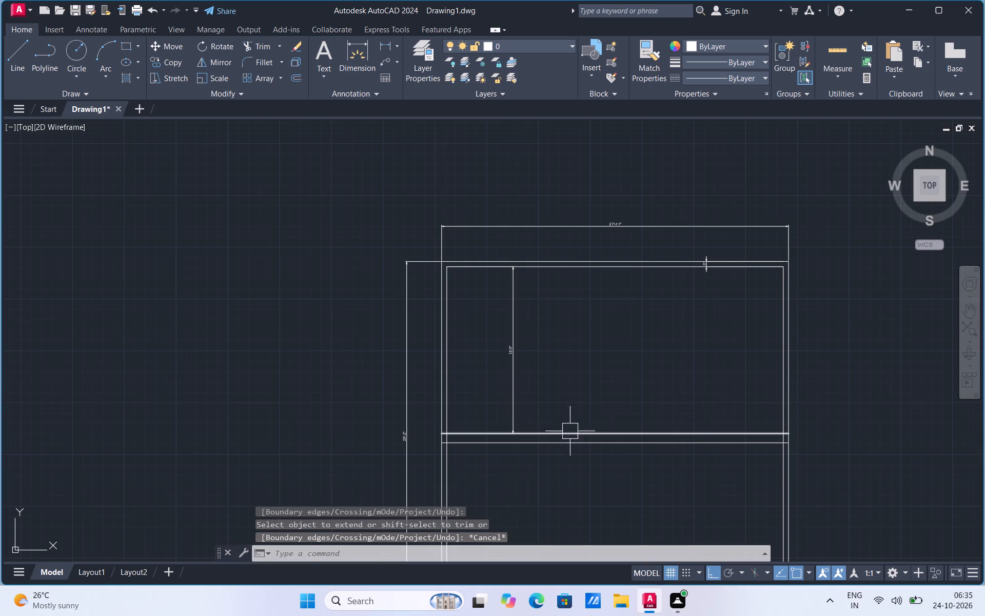
Move both horizontal partition lines up 2" from their left endpoint.
scroll(566, 434, "up", 2)
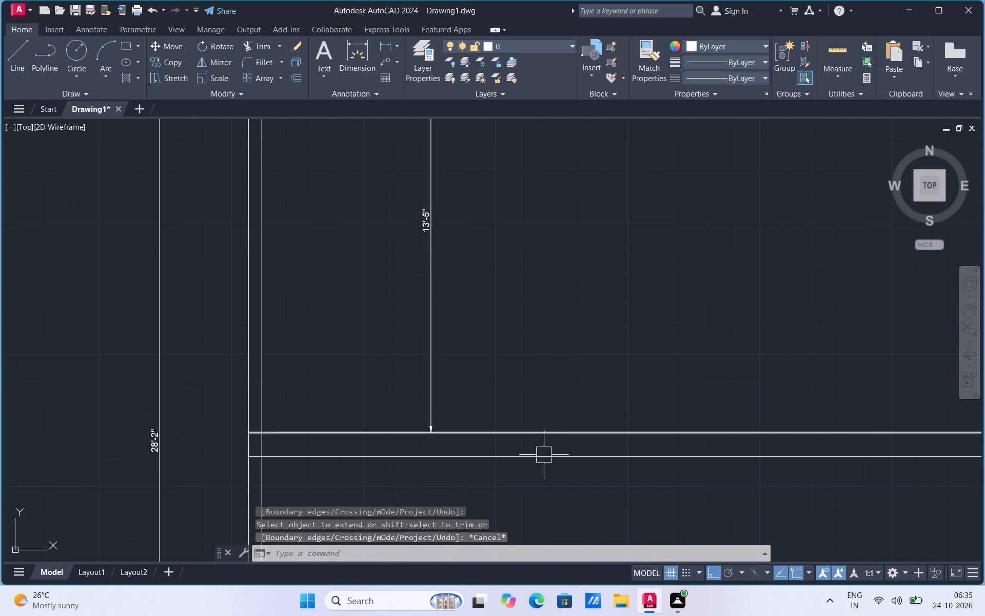
scroll(535, 500, "down", 3)
scroll(536, 488, "up", 2)
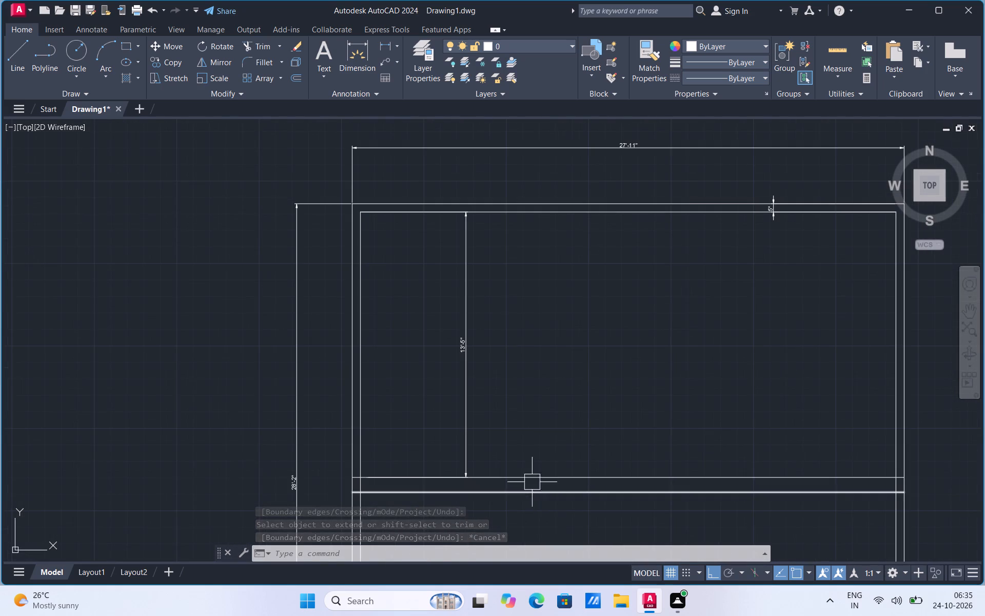
scroll(500, 500, "up", 1)
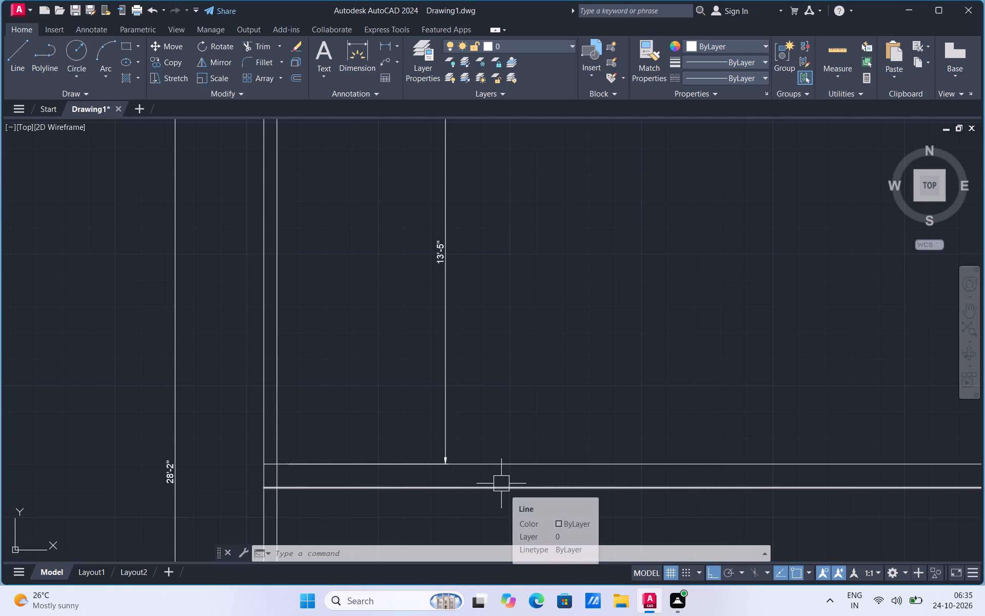
left_click(503, 467)
left_click(500, 491)
right_click(500, 491)
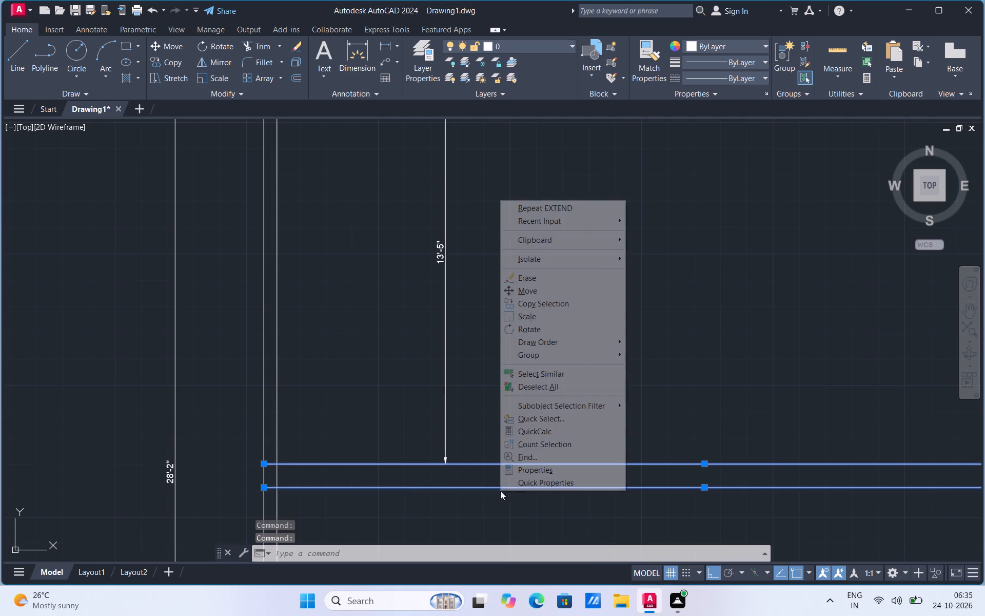
left_click(540, 296)
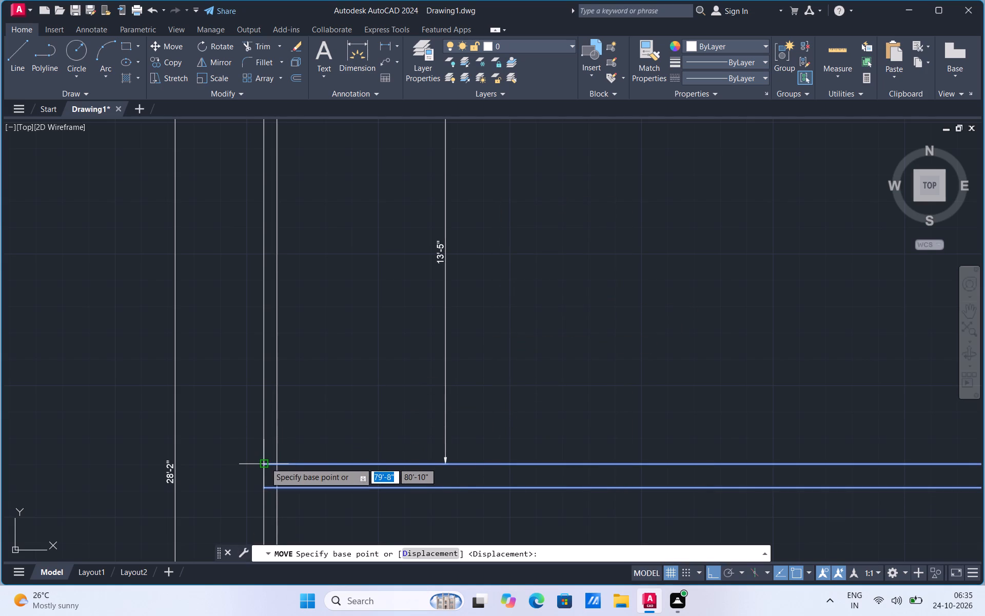
left_click(266, 464)
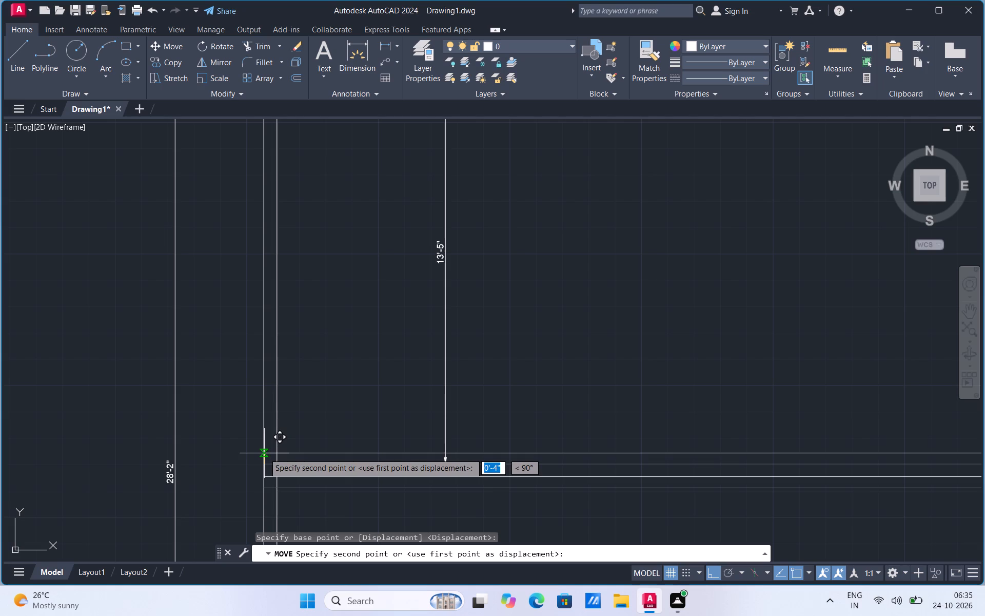
key("2")
key("Return")
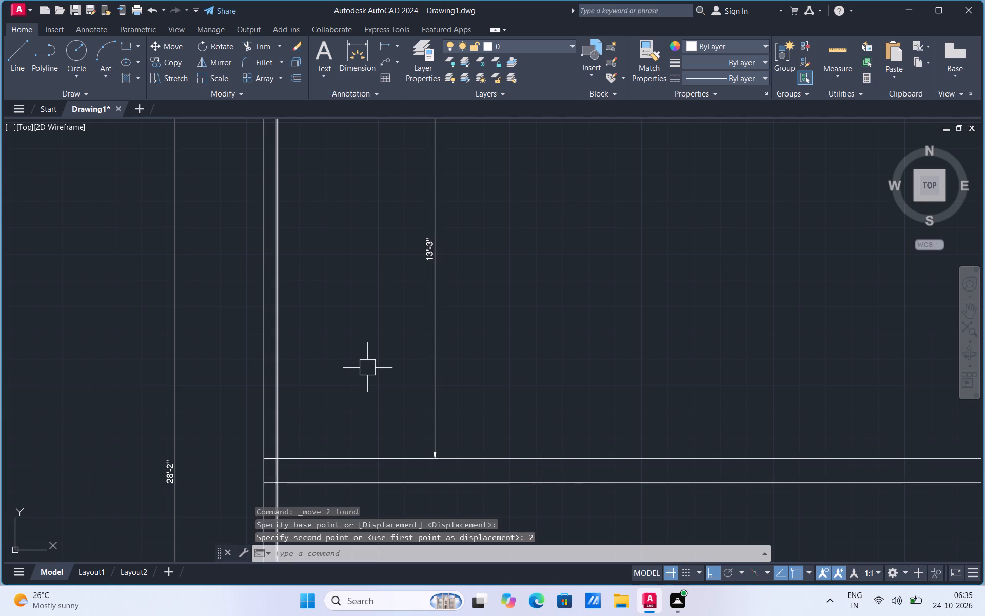
Move the lower horizontal partition line up 4" toward the upper one.
left_click(385, 487)
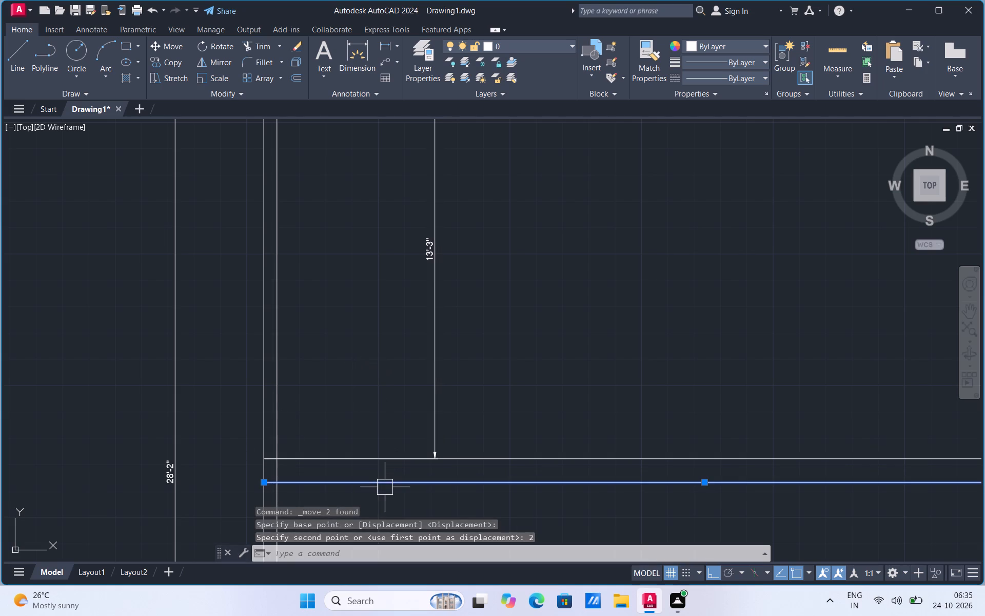
right_click(385, 487)
left_click(421, 273)
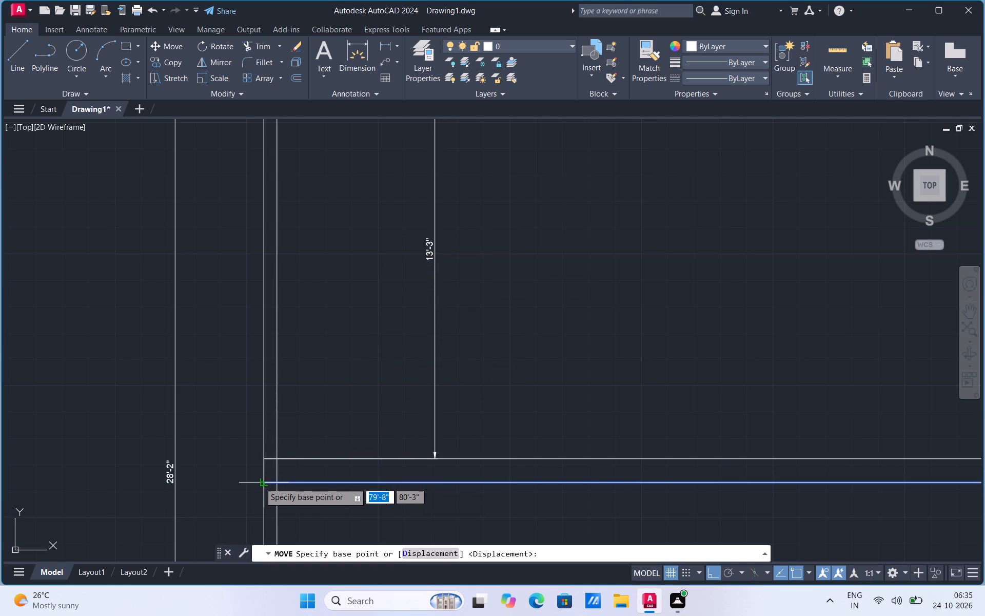
left_click(264, 483)
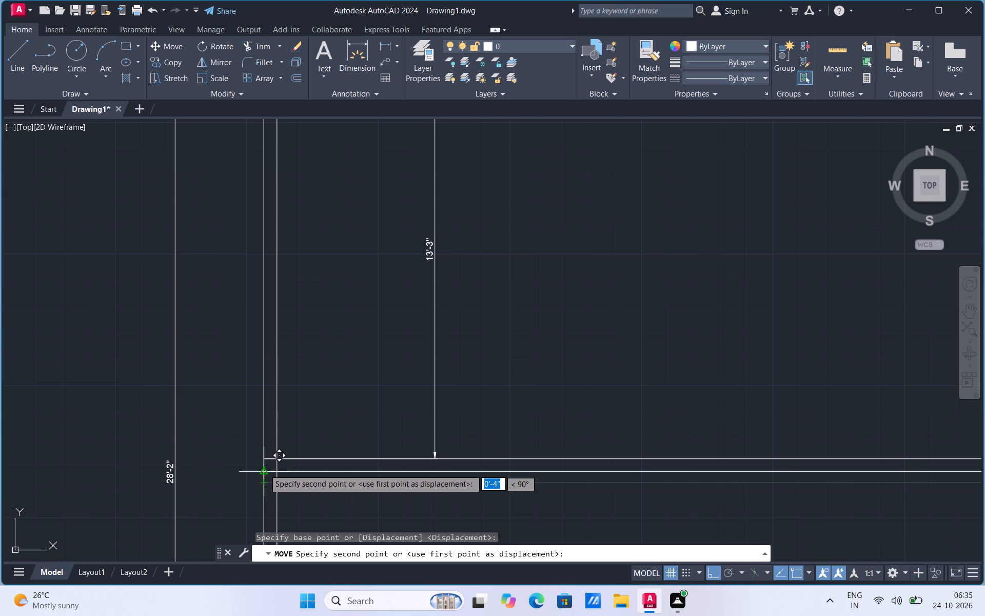
key("4")
key("Return")
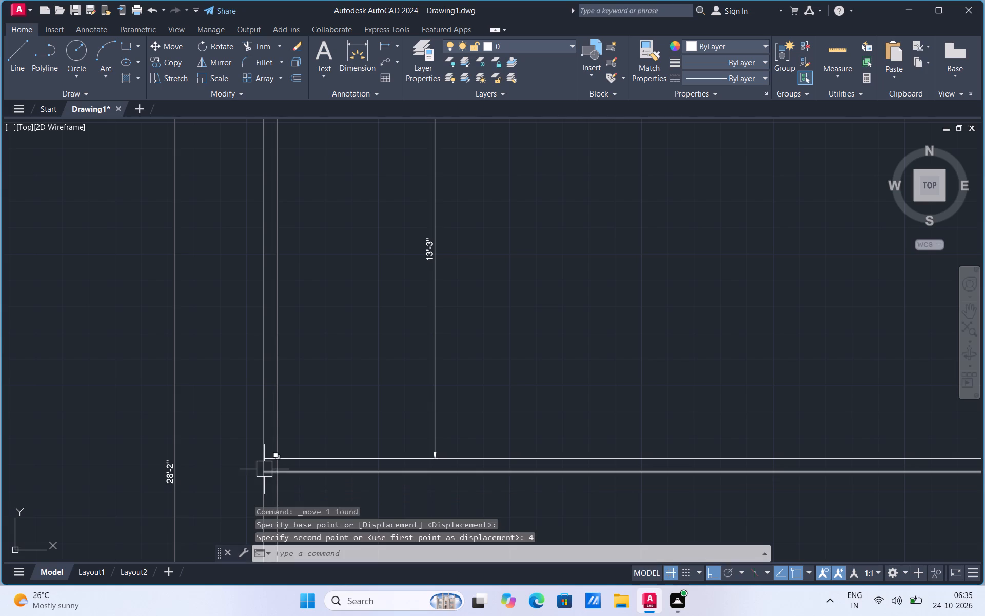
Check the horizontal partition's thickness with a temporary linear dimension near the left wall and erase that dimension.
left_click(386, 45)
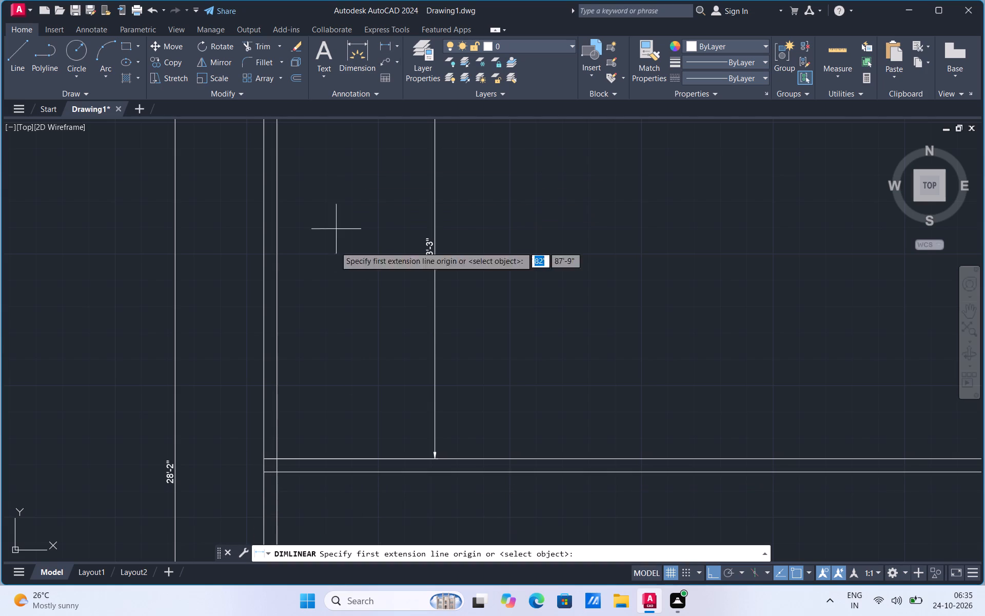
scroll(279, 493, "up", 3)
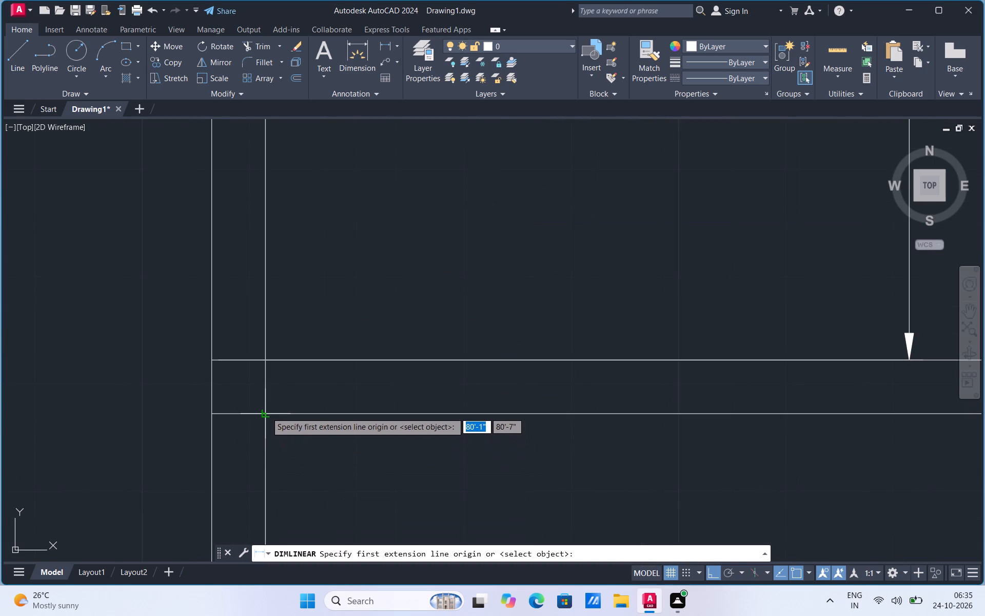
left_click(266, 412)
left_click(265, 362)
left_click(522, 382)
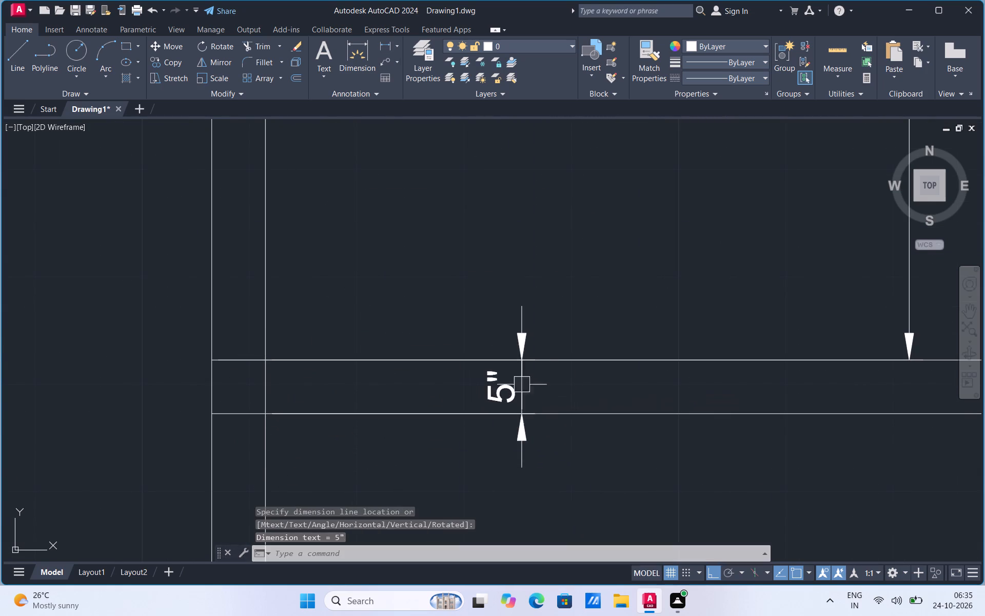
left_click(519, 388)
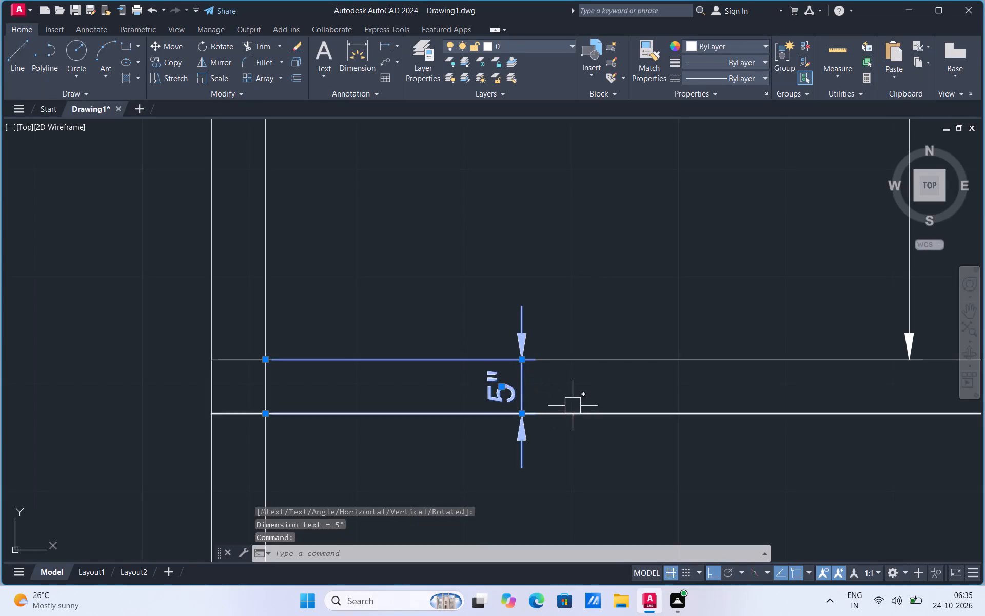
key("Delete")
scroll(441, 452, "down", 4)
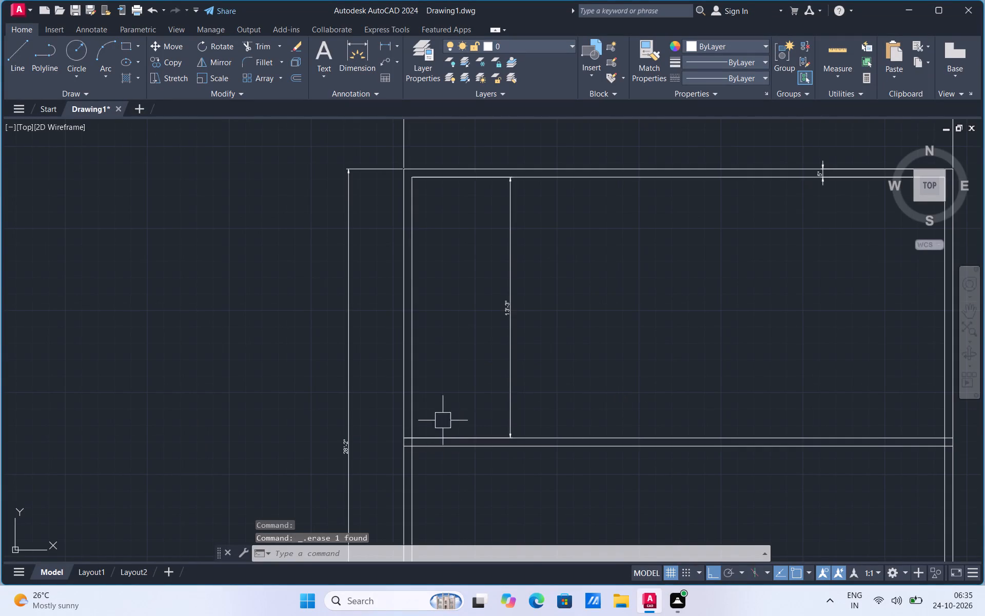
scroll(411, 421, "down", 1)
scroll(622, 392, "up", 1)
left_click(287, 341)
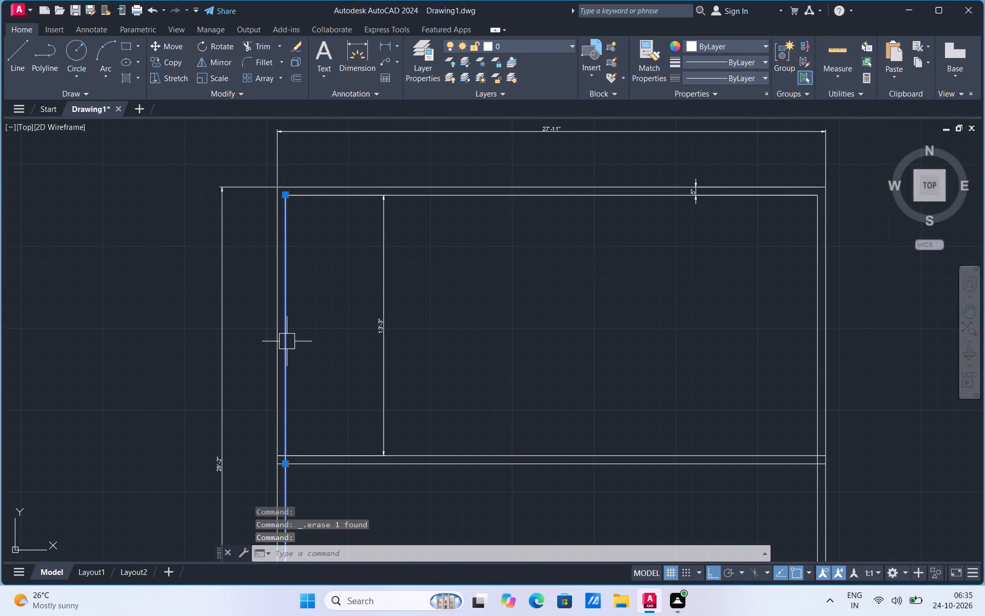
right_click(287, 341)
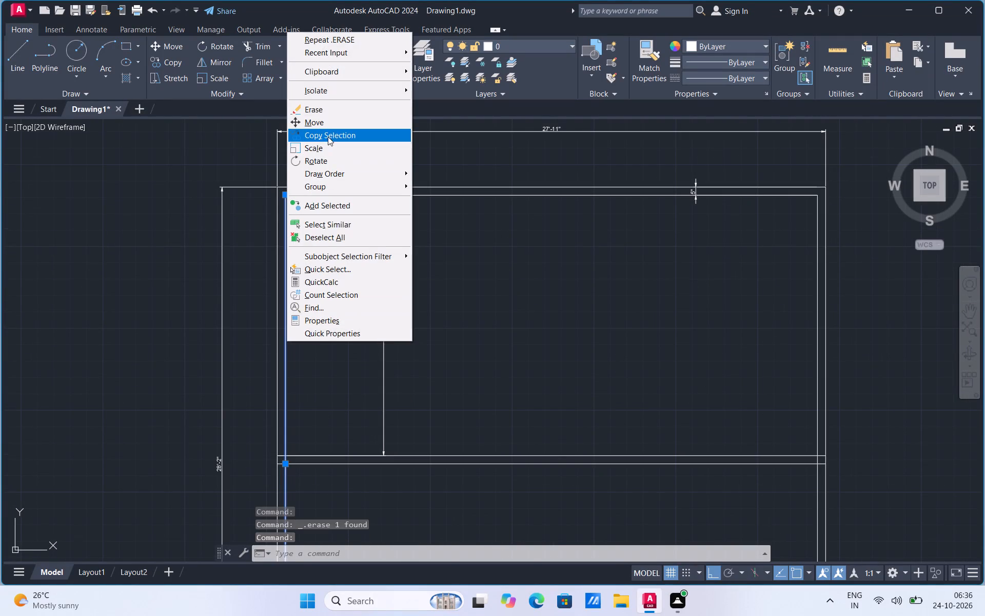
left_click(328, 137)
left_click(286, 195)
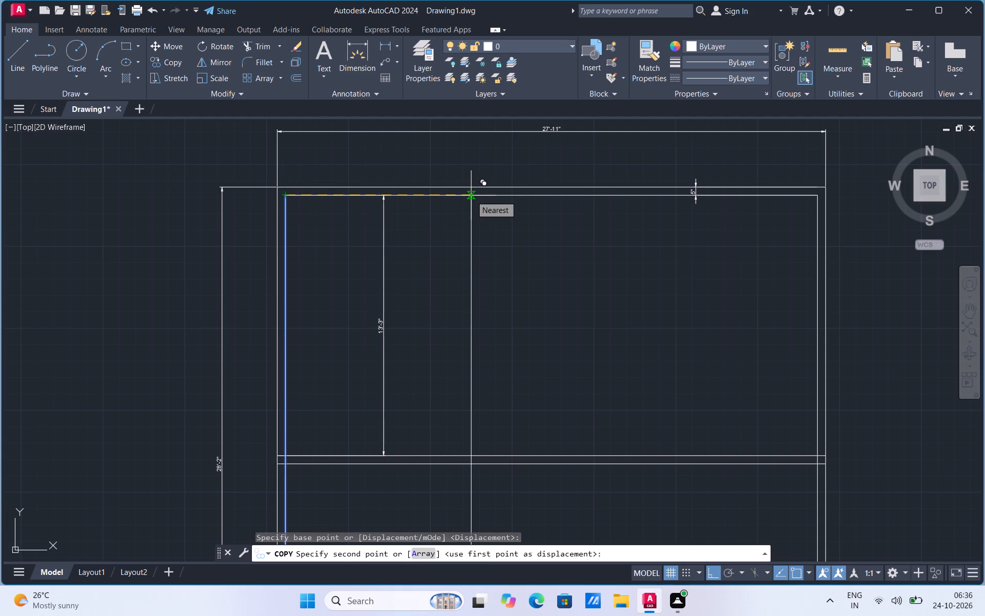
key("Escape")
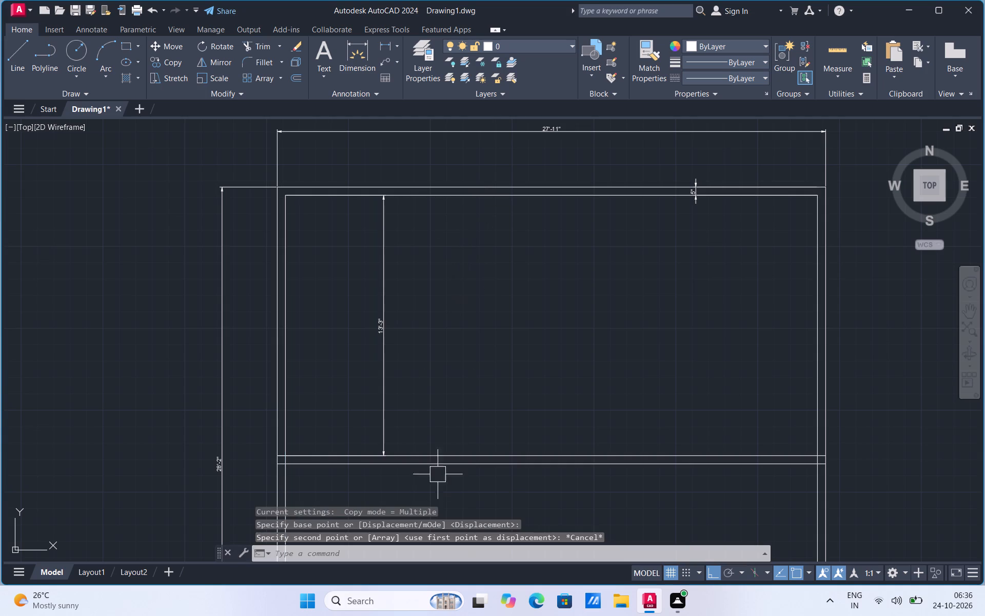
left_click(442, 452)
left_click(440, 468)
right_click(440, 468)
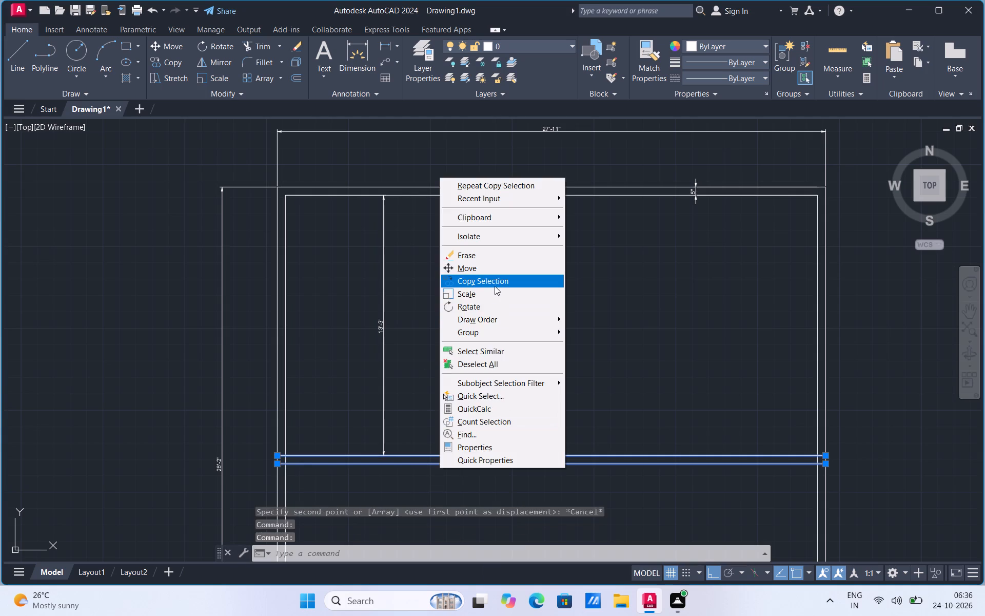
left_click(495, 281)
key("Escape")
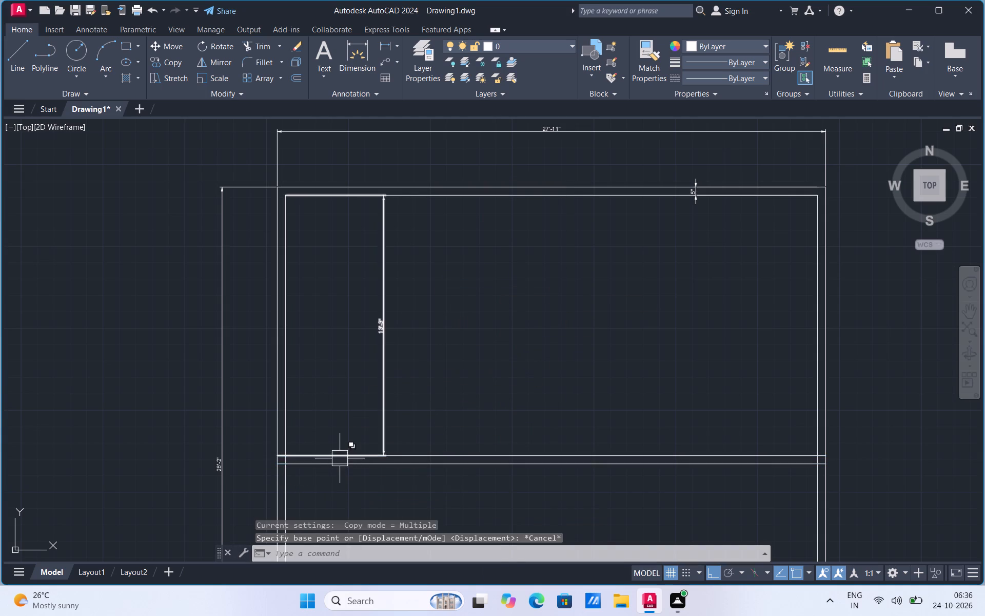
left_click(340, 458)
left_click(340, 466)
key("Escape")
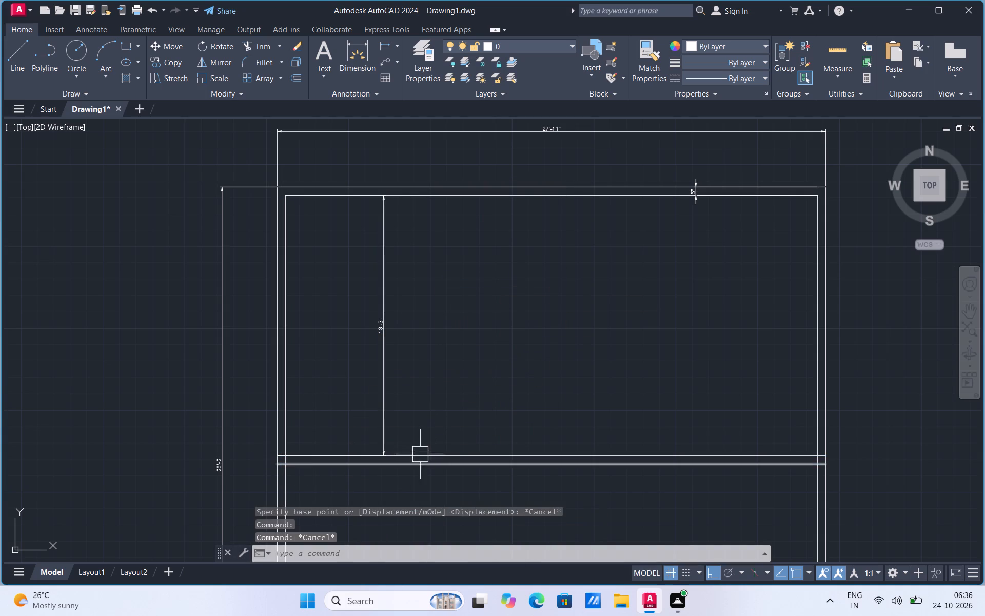
Move both horizontal partition lines up 1'1" from their left endpoint.
left_click(420, 454)
left_click(421, 463)
right_click(421, 463)
left_click(464, 266)
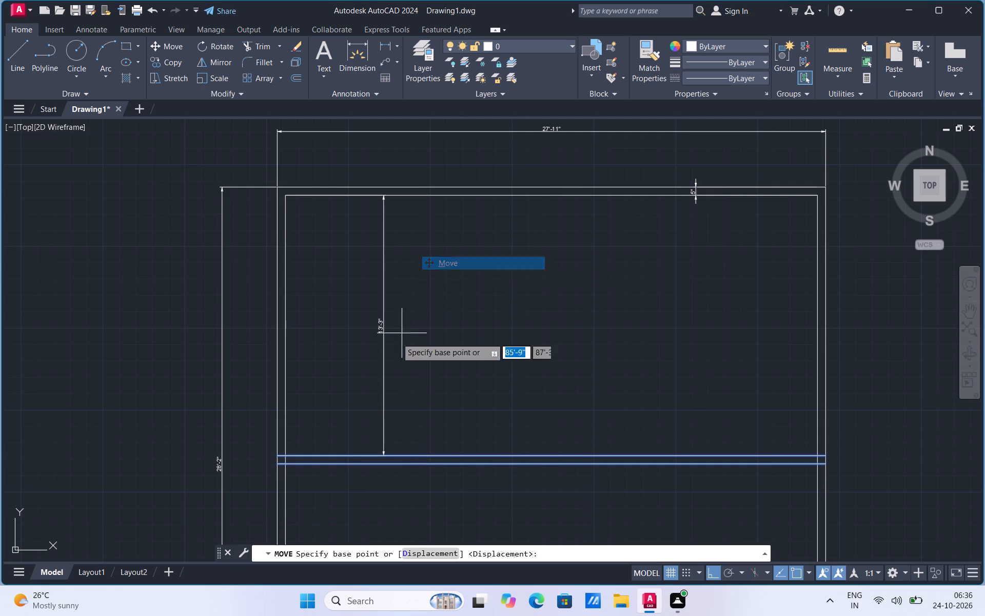
left_click(279, 458)
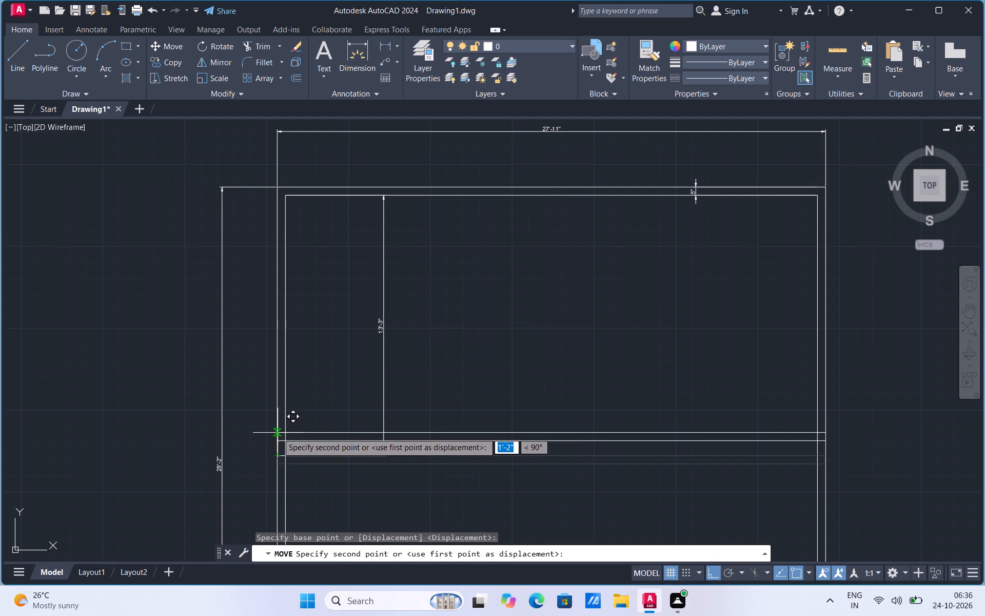
scroll(278, 433, "up", 1)
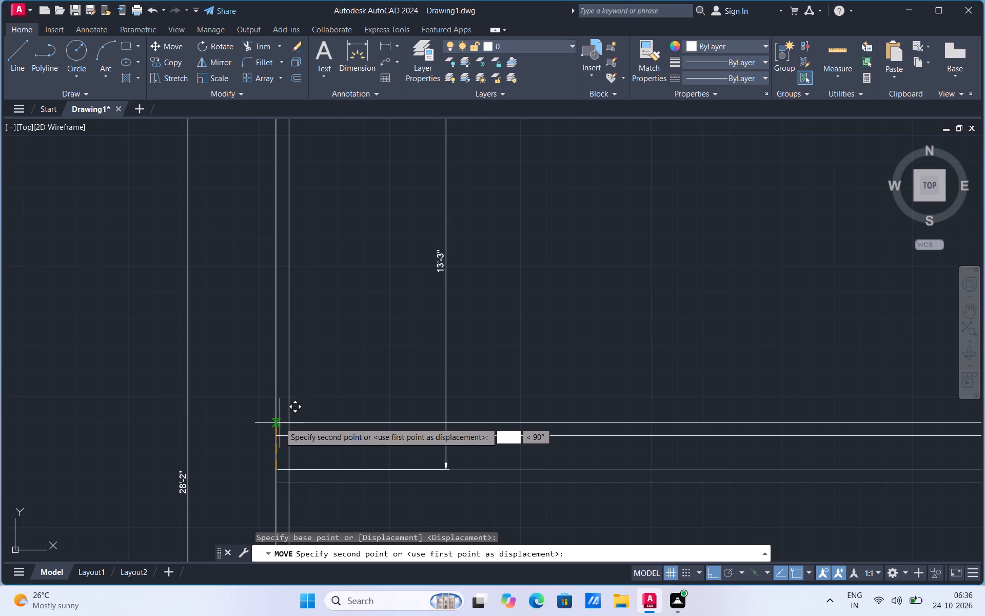
type("1'1")
key("shift+quotedbl")
key("Return")
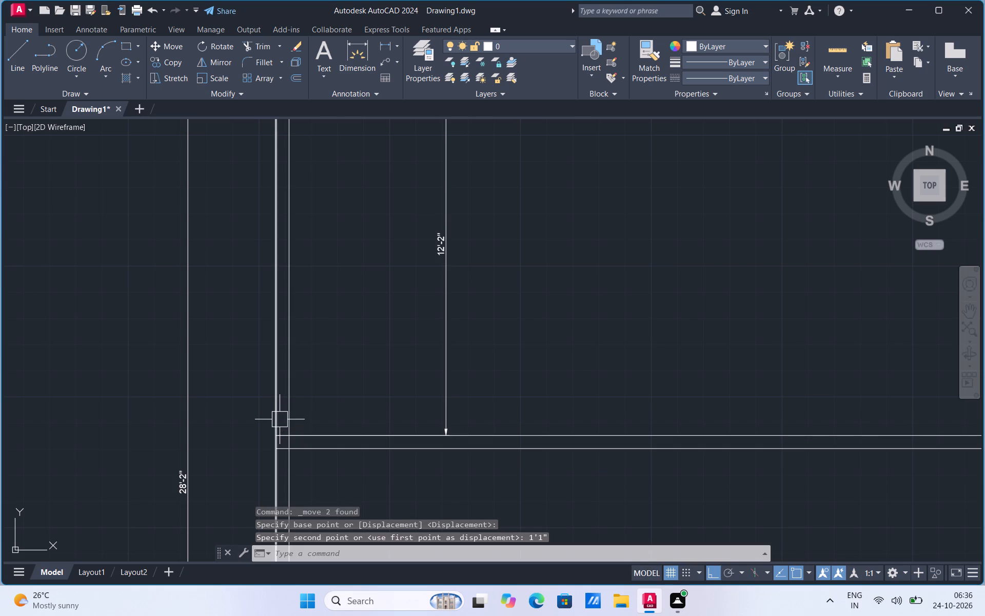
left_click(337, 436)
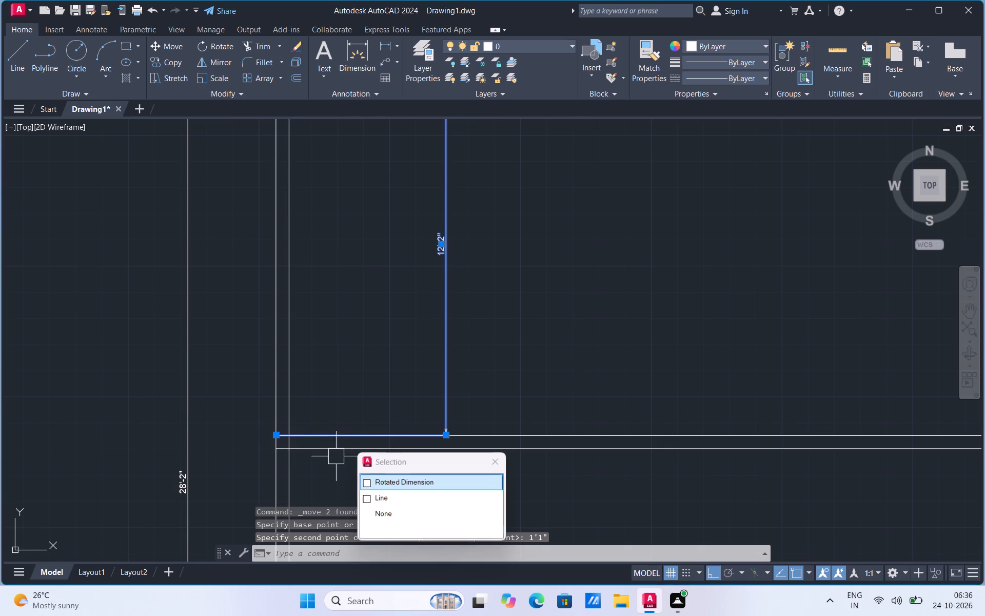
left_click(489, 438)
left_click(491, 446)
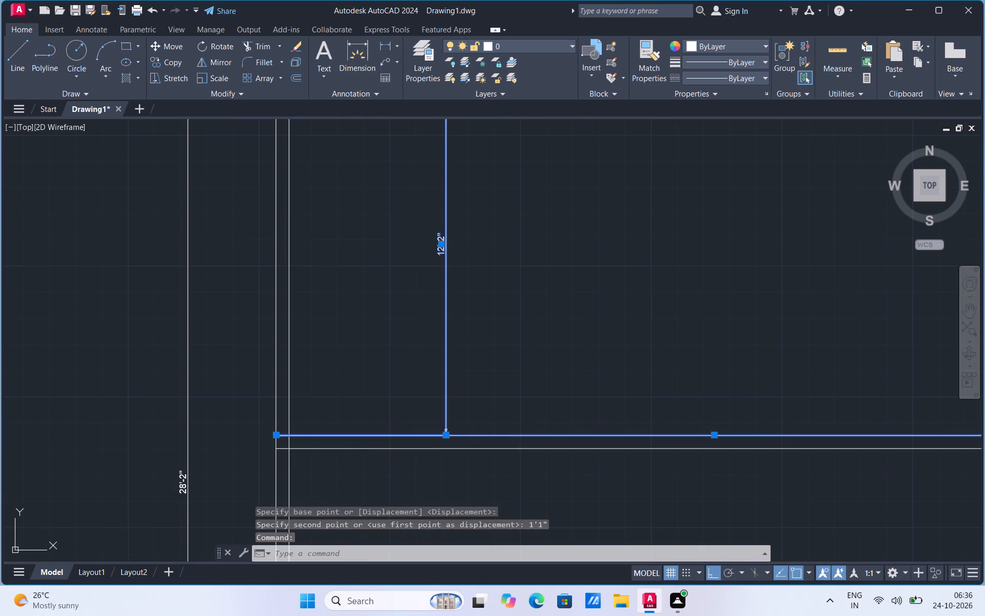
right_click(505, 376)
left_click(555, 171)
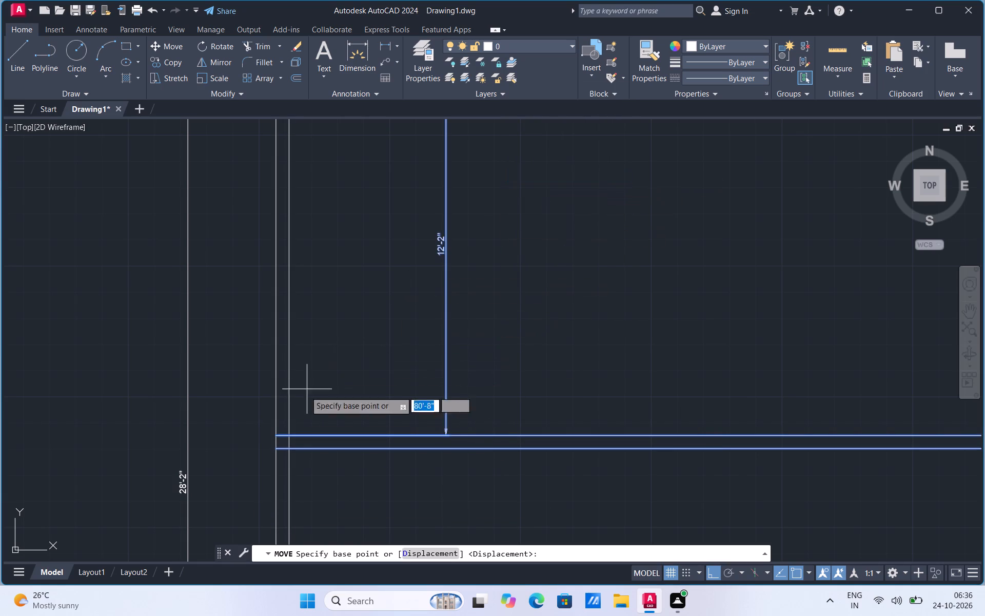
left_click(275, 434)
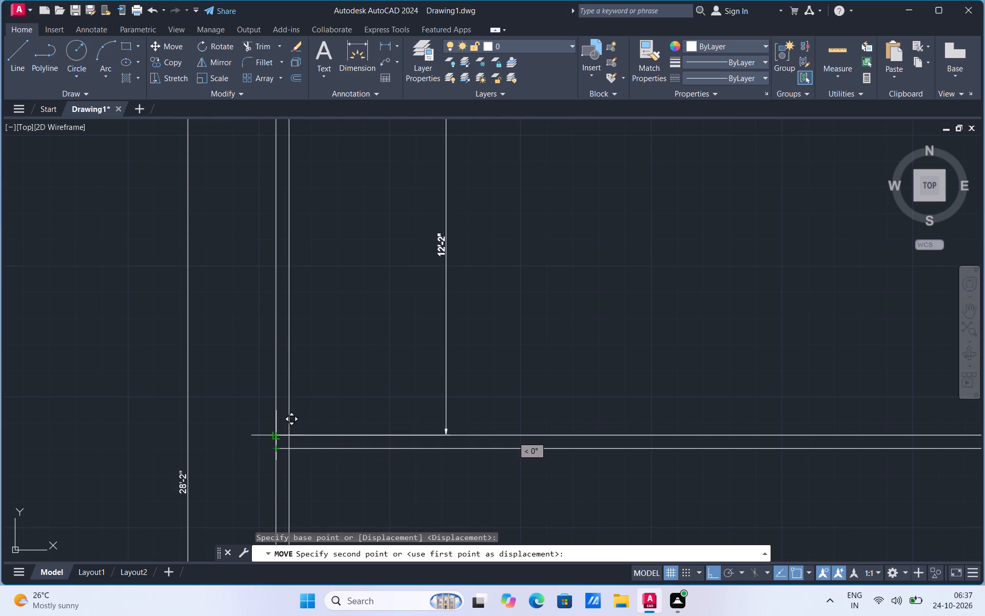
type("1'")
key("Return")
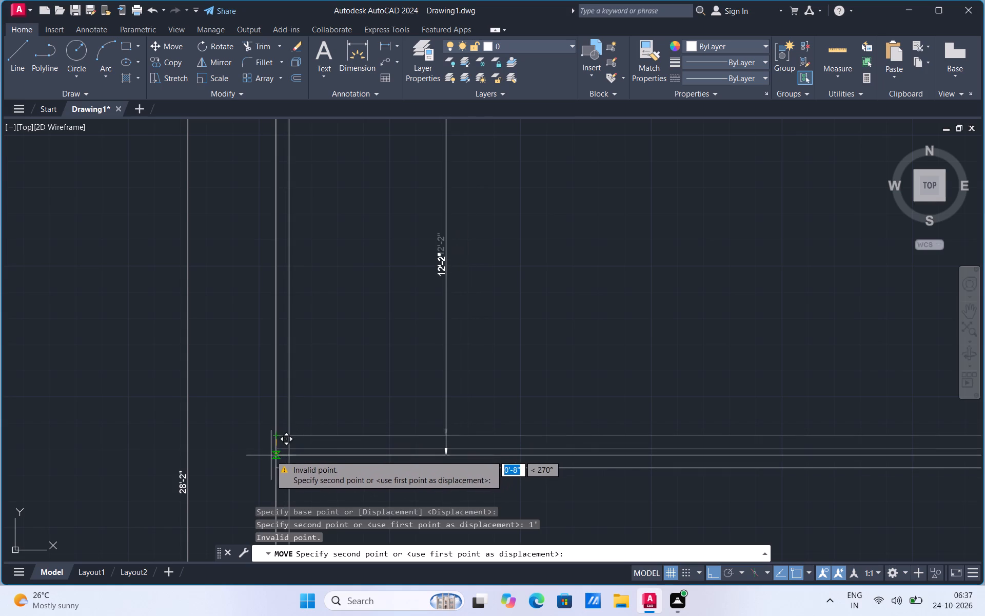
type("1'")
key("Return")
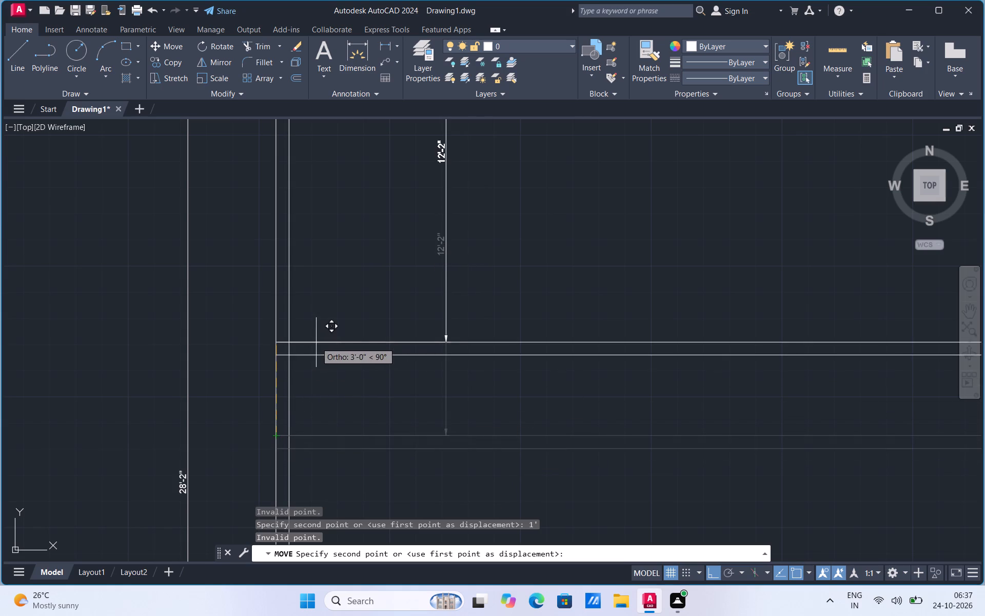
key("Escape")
Move both horizontal partition lines down 1' from their left endpoint.
left_click_drag(513, 433, 517, 433)
left_click(513, 451)
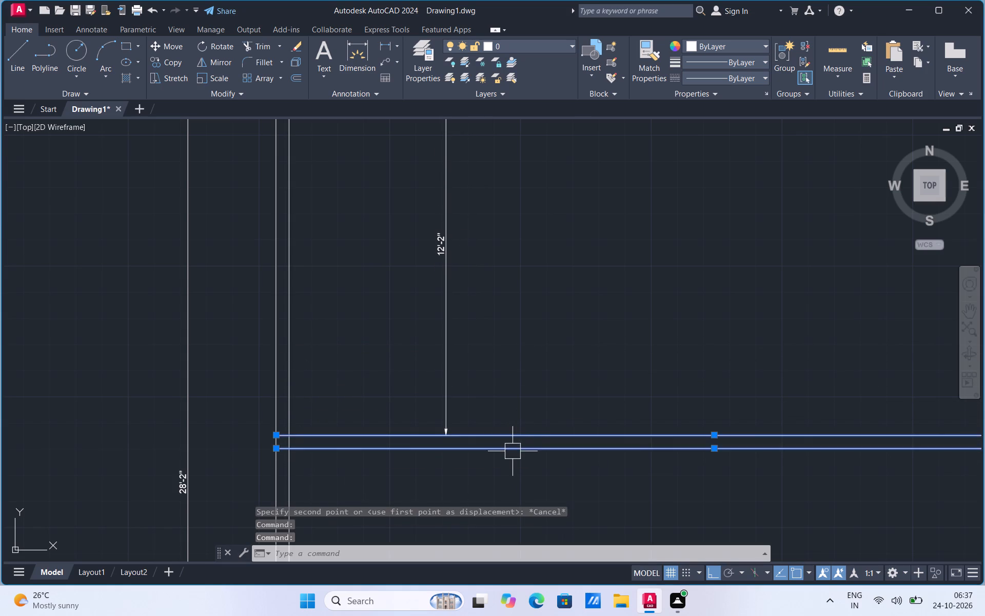
scroll(512, 452, "down", 2)
right_click(524, 473)
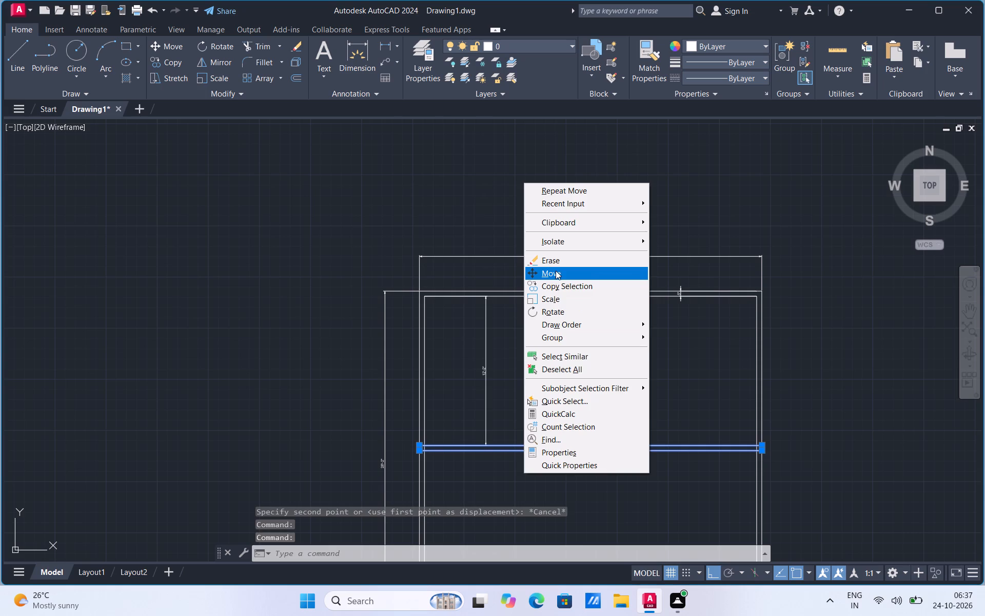
left_click(556, 271)
left_click(418, 445)
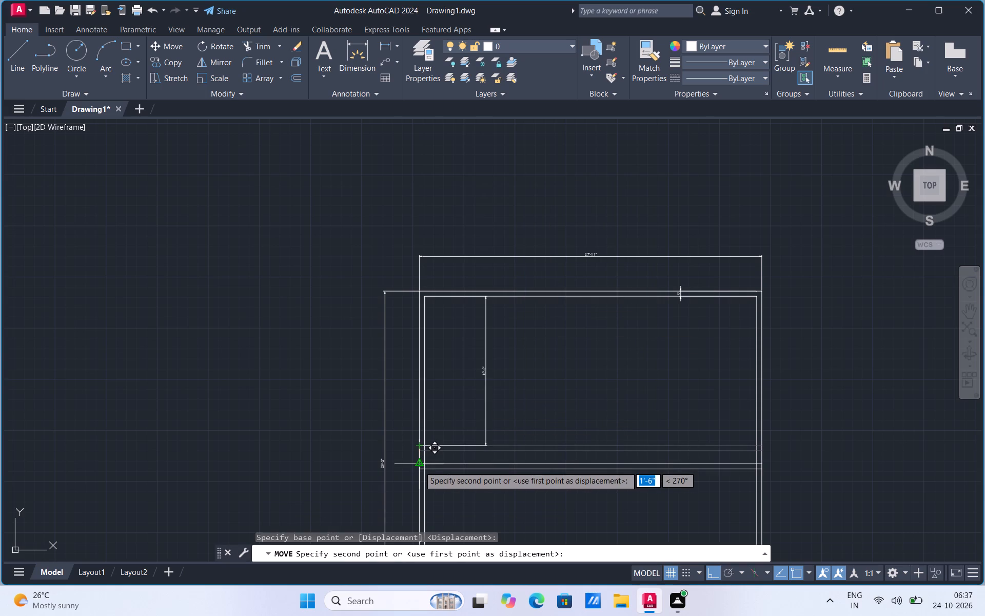
type("1'")
key("Return")
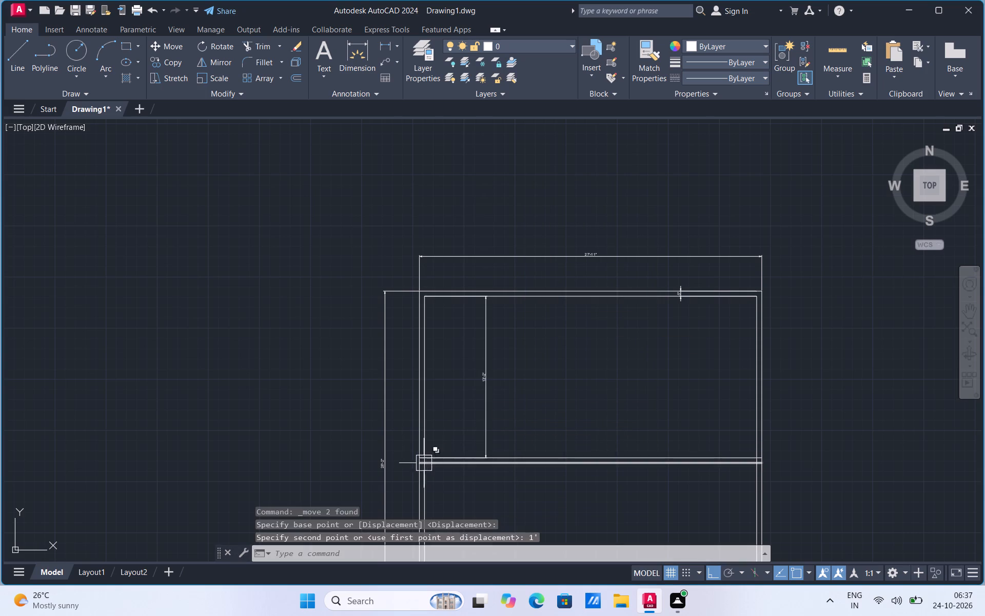
Move both horizontal partition lines up 1" from their left endpoint.
scroll(502, 405, "up", 2)
scroll(478, 296, "down", 2)
scroll(483, 387, "up", 2)
left_click(494, 401)
left_click(495, 418)
right_click(495, 418)
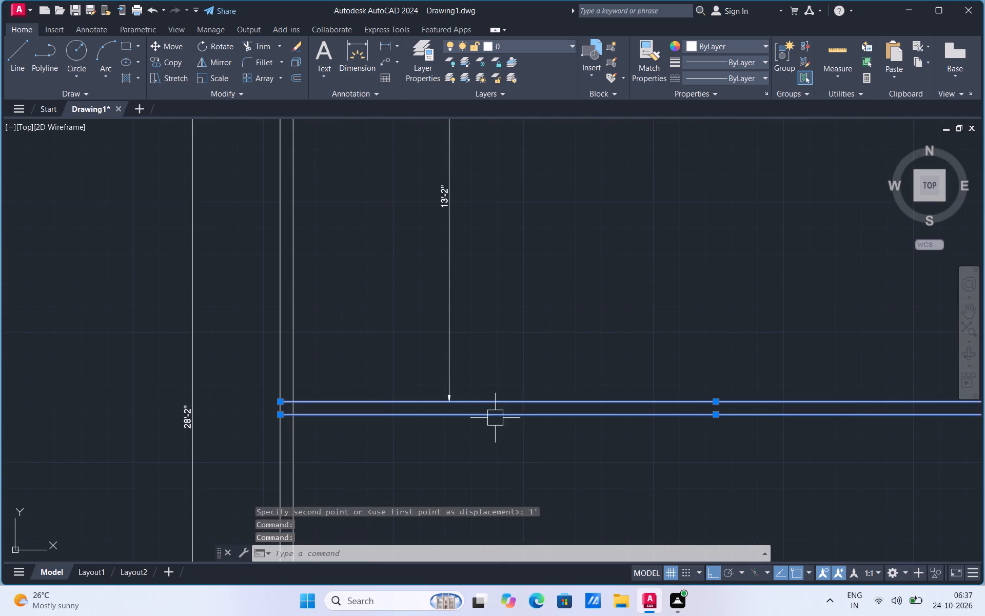
left_click(522, 217)
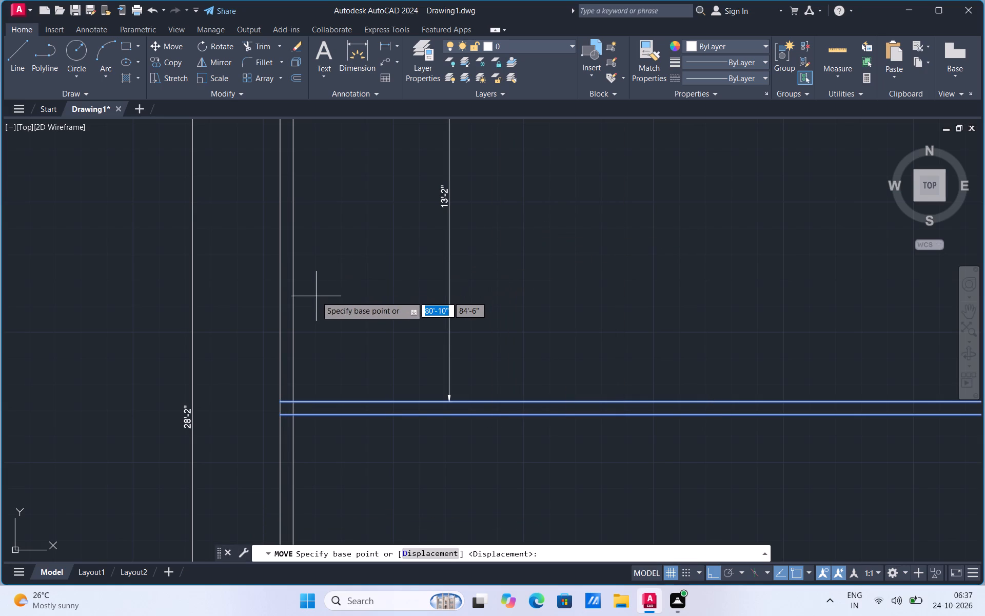
left_click(284, 404)
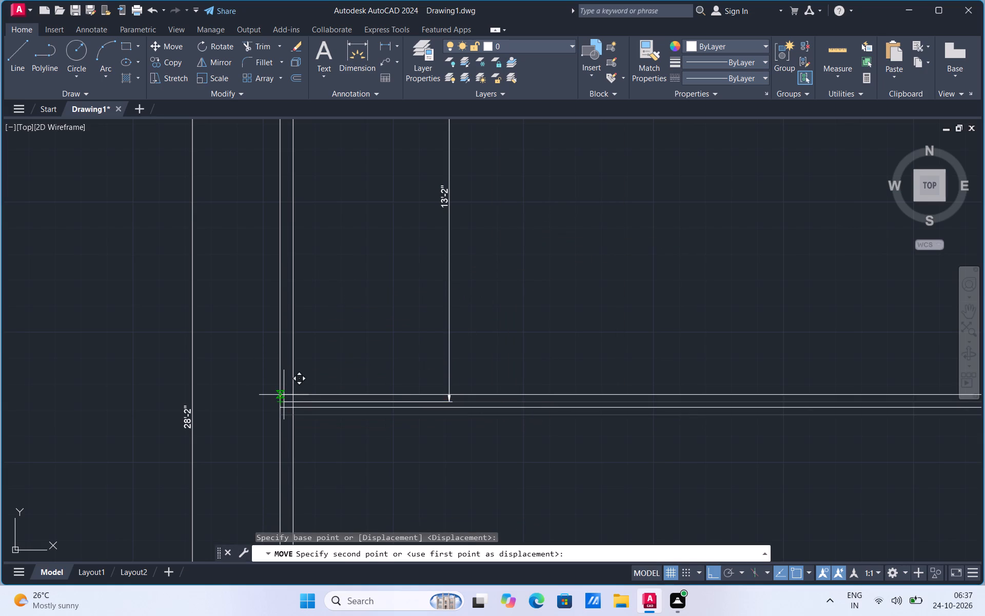
key("1")
key("Return")
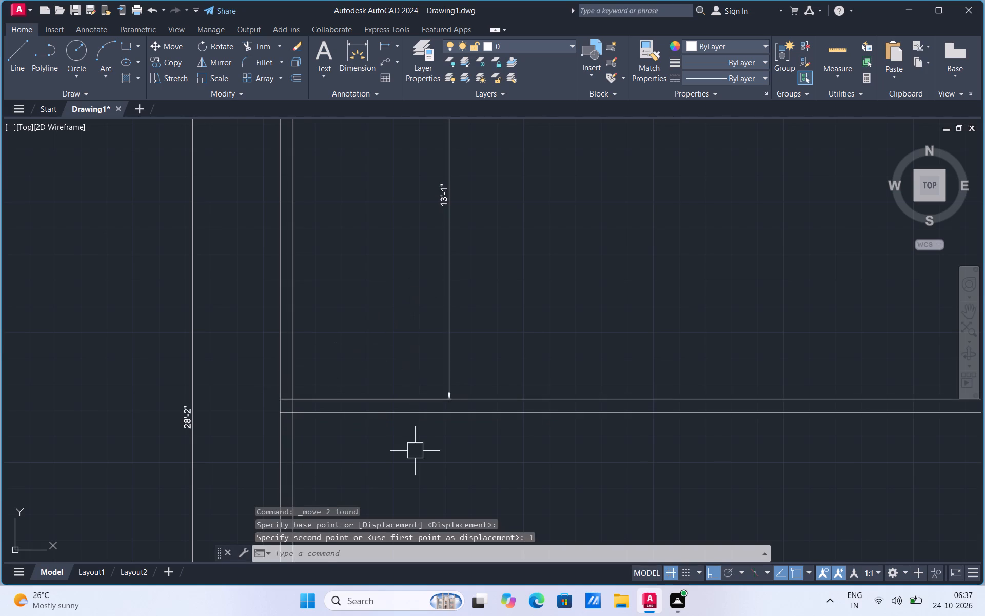
Copy the left wall's inner line 13'3" to the right as the first side of a vertical partition.
scroll(415, 452, "down", 3)
scroll(382, 418, "up", 3)
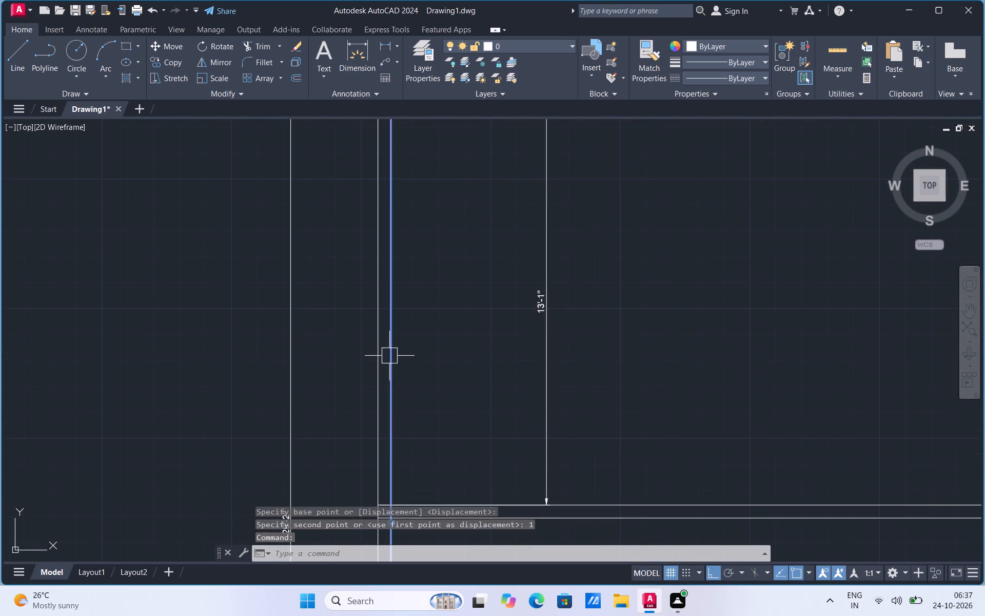
left_click(389, 356)
right_click(389, 356)
left_click(430, 148)
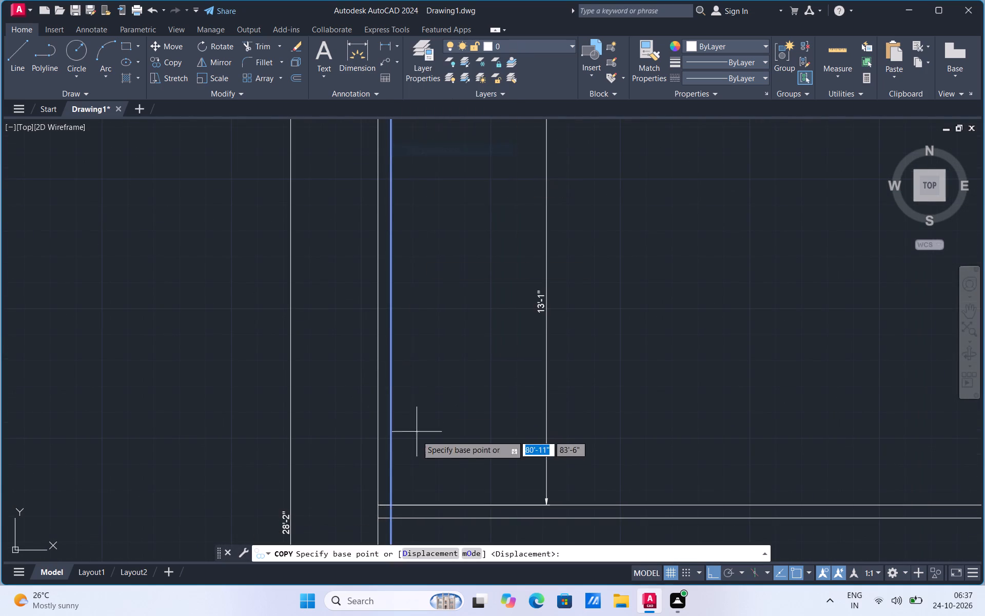
scroll(417, 441, "down", 2)
scroll(449, 306, "up", 2)
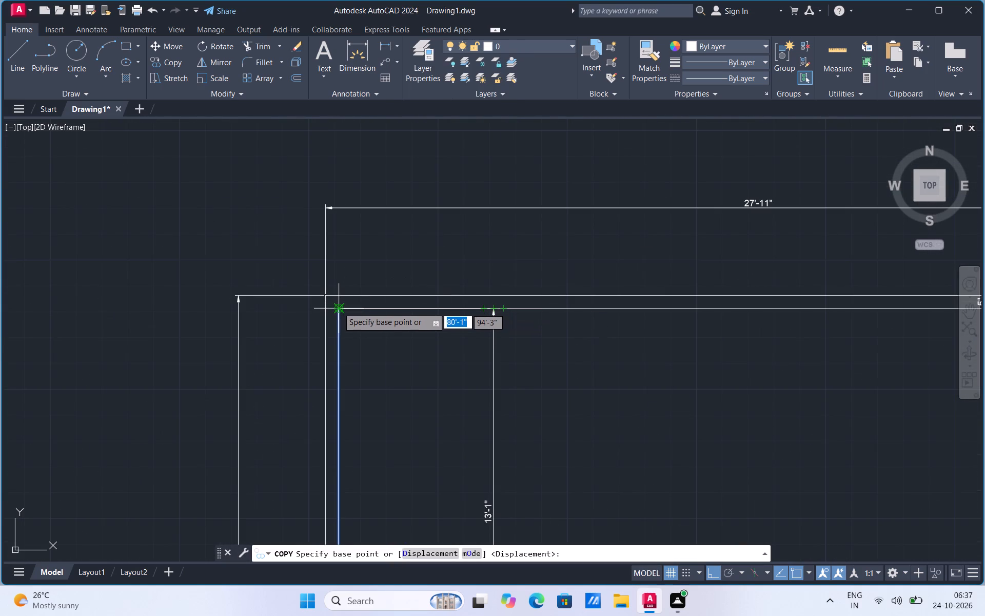
left_click(339, 307)
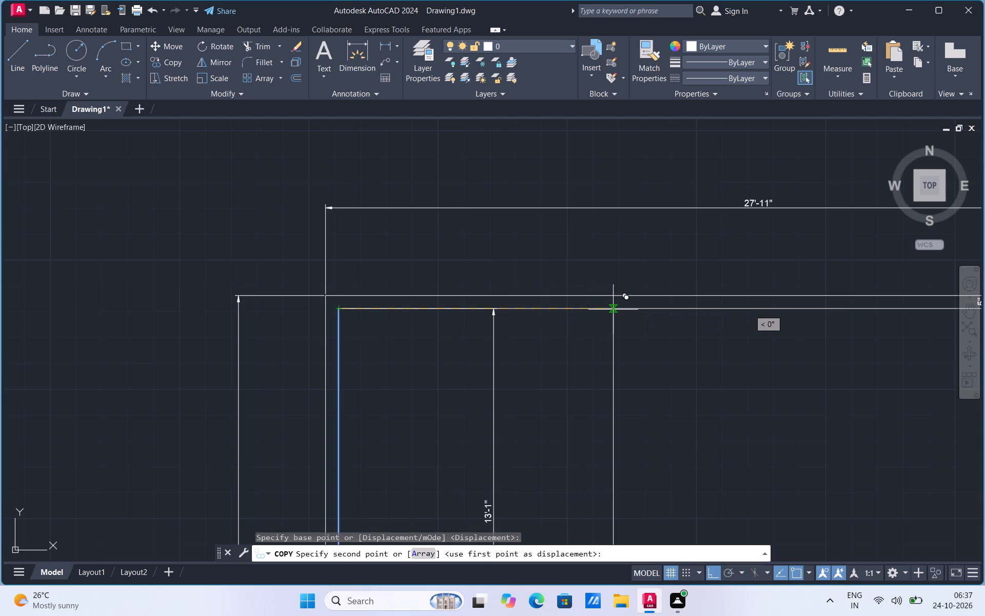
type("13'3")
key("shift+quotedbl")
key("Return")
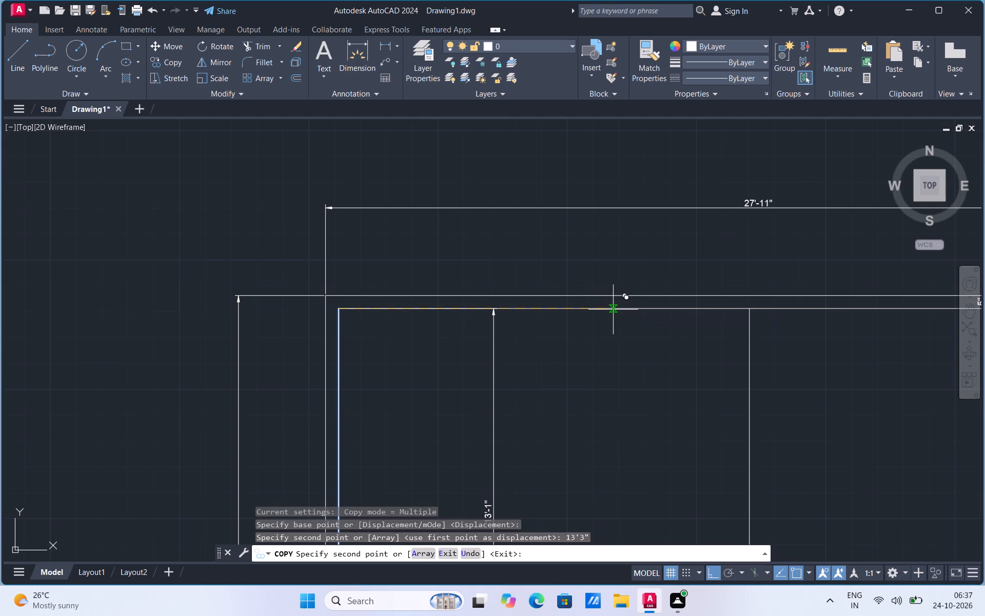
key("Escape")
Copy the new vertical partition line 5" to the right to form the partition's other side.
left_click(747, 354)
right_click(747, 354)
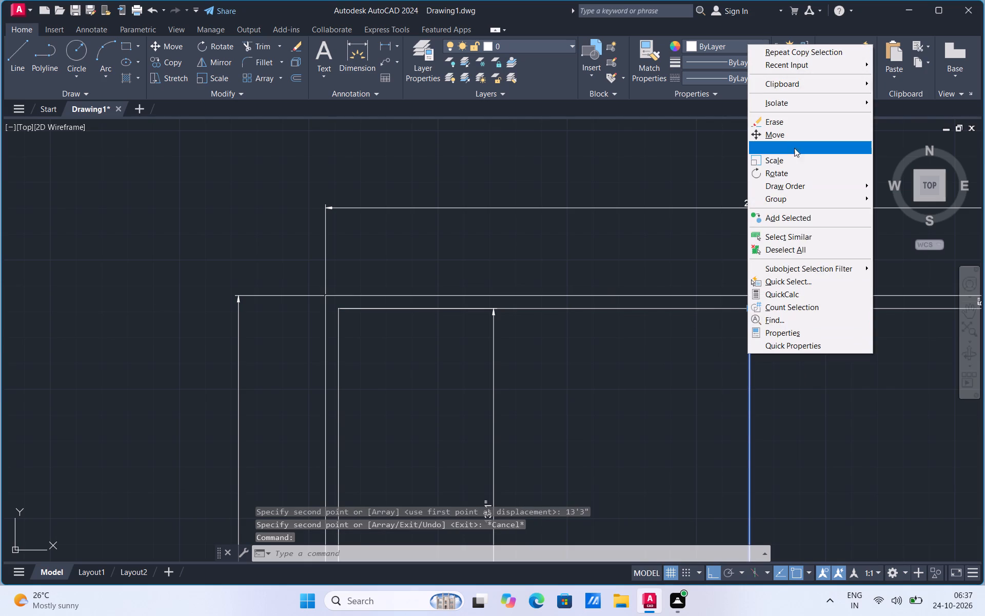
left_click(794, 145)
scroll(468, 367, "down", 2)
scroll(645, 361, "up", 2)
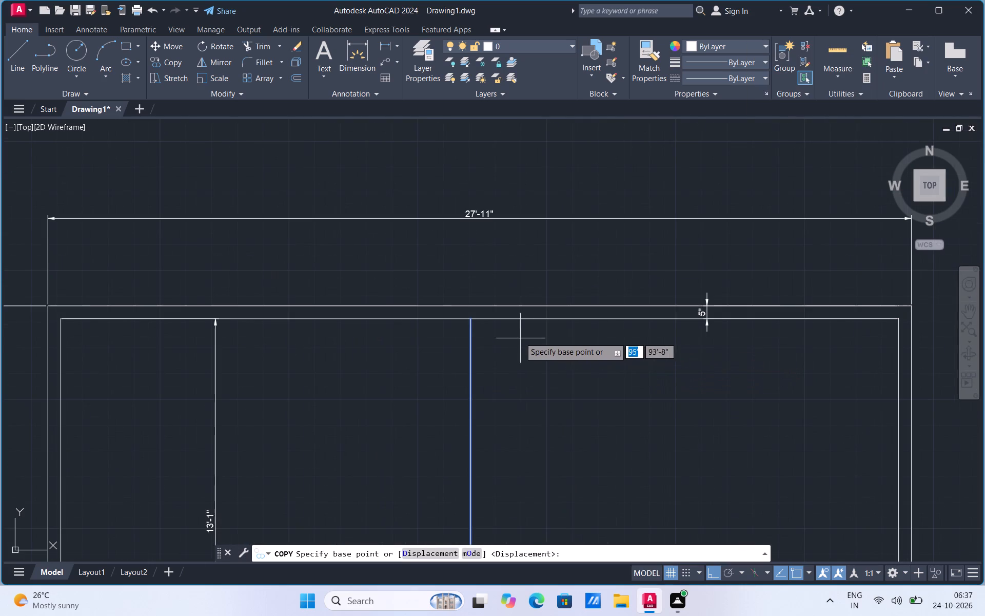
left_click(469, 320)
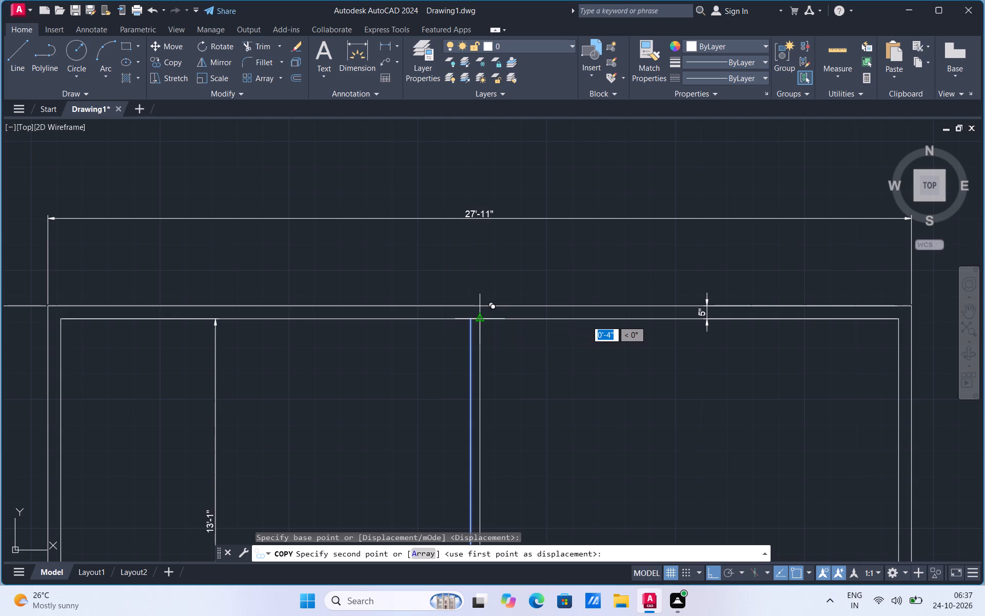
key("5")
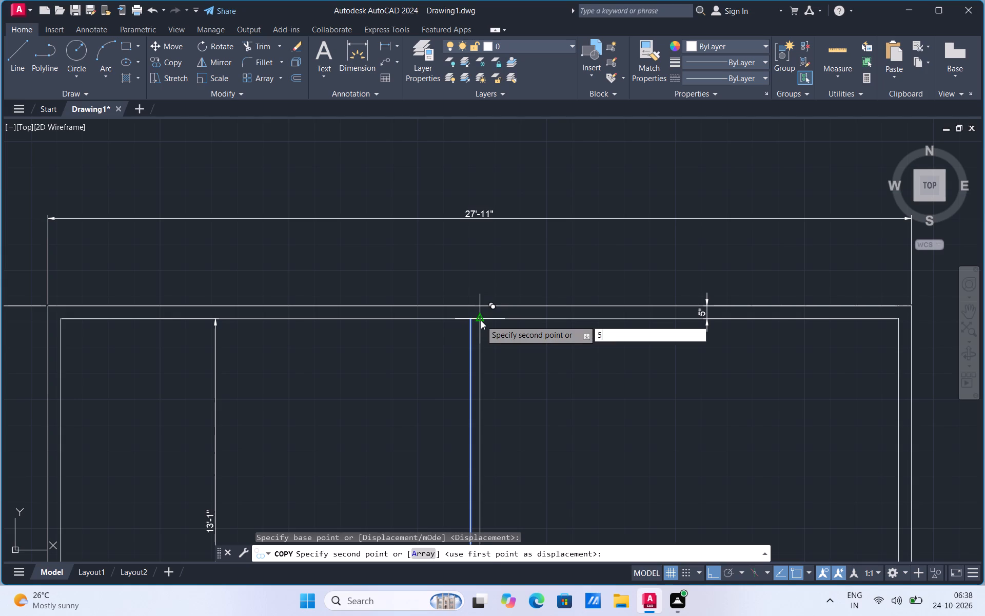
key("Return")
key("Escape")
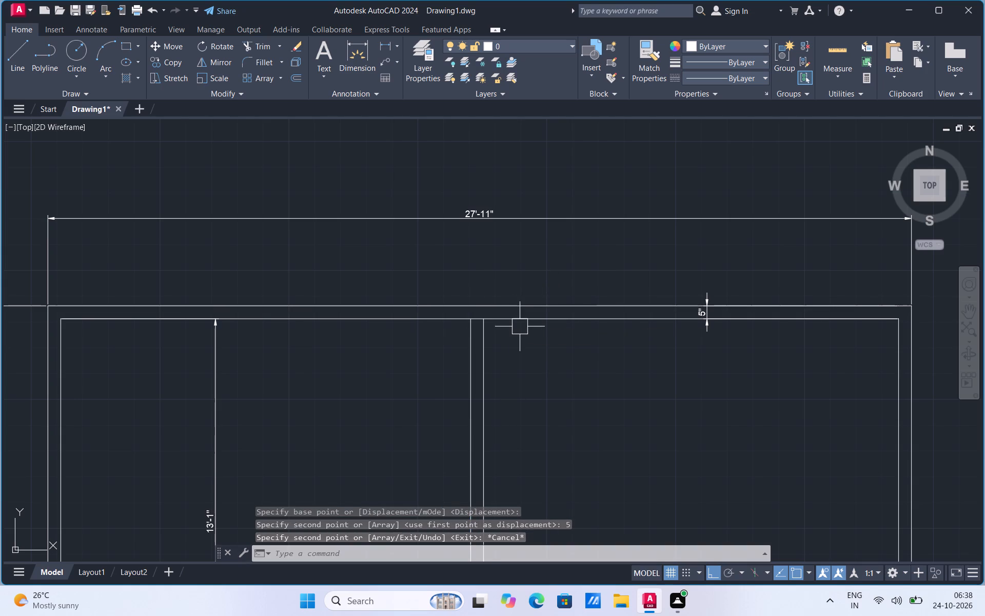
Add a horizontal linear dimension across the upper-left room, from the left inner wall to the vertical partition's near side.
scroll(522, 318, "down", 2)
scroll(373, 467, "up", 2)
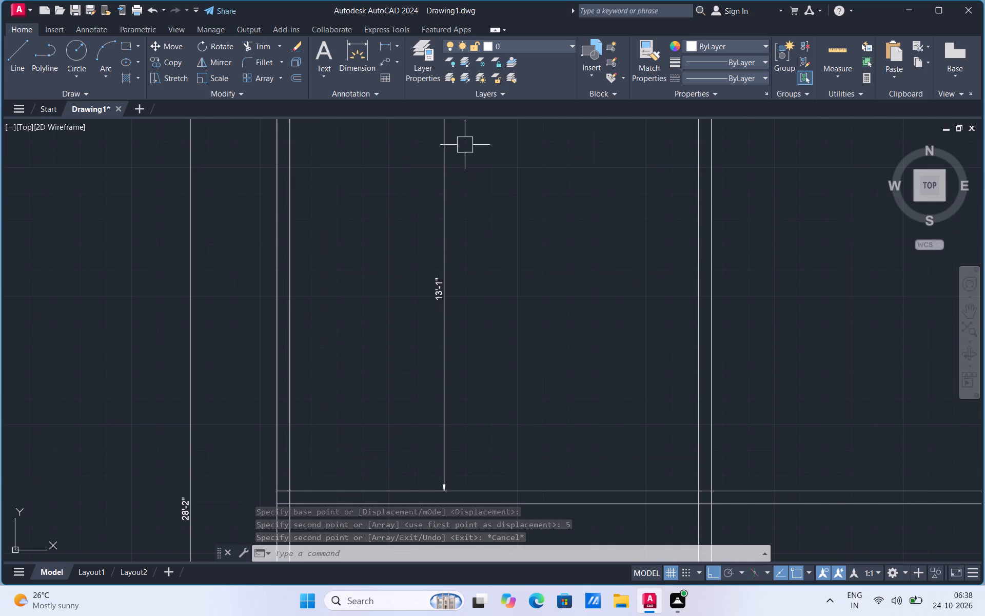
left_click(387, 48)
scroll(478, 432, "down", 1)
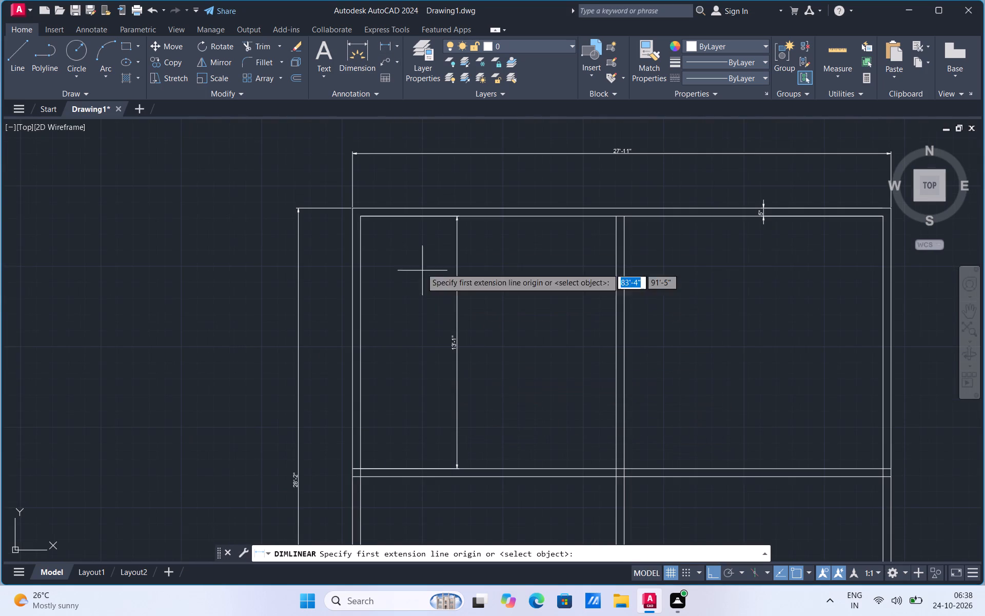
left_click(359, 217)
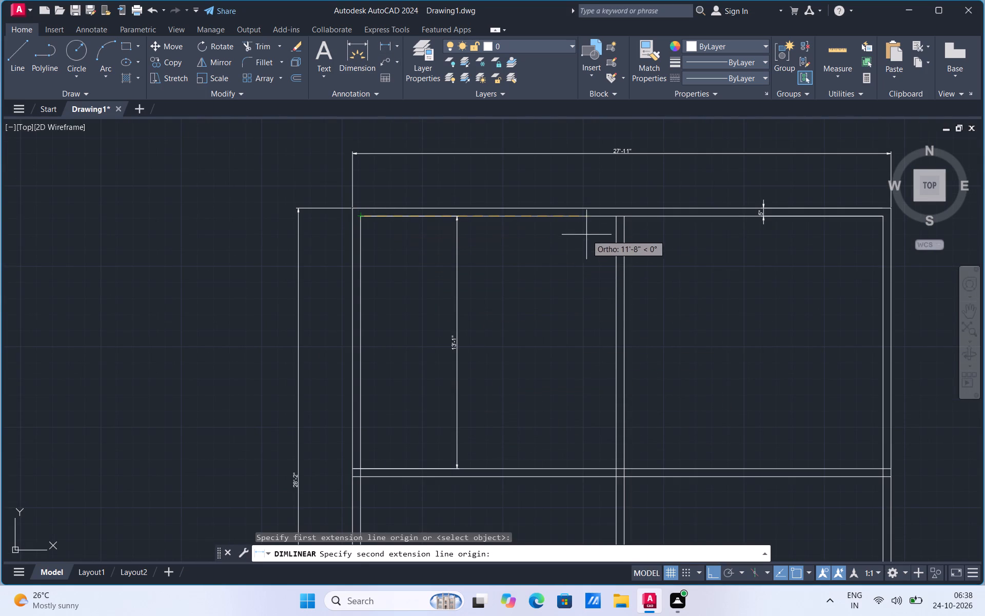
left_click(620, 217)
left_click(616, 263)
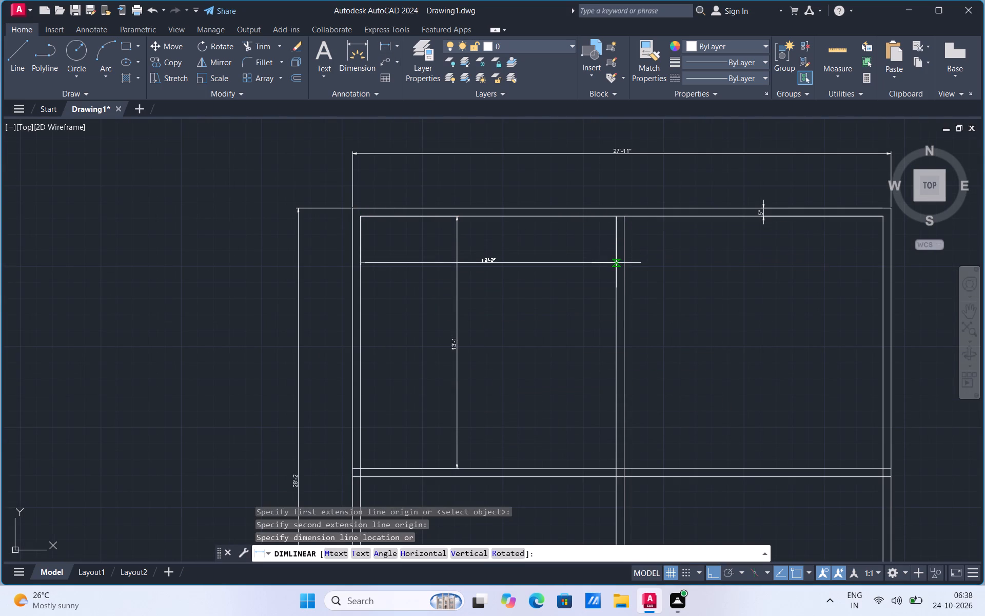
scroll(645, 215, "up", 1)
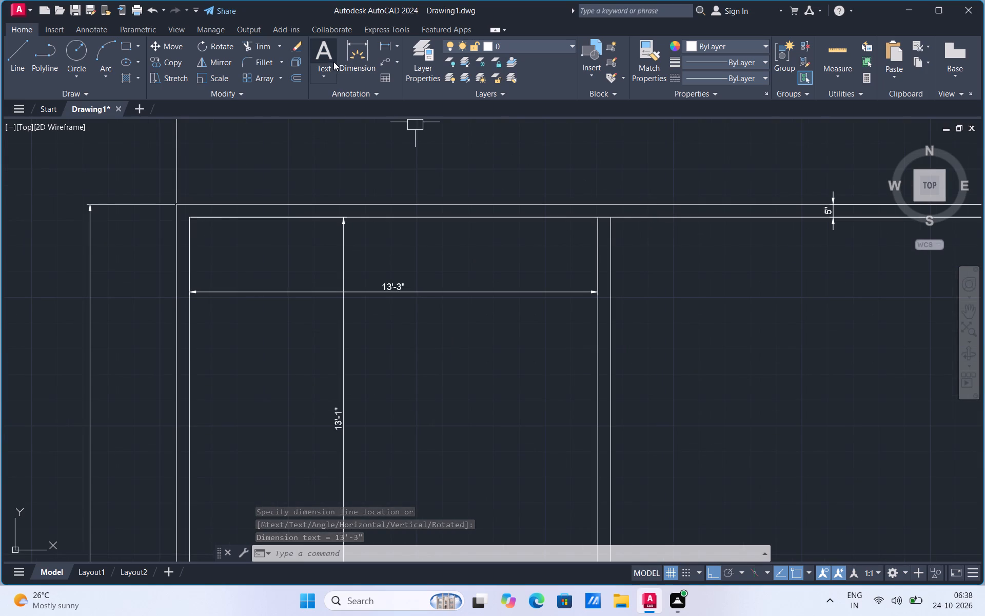
Copy the horizontal partition's lower line 5' downward from its left endpoint to start a second horizontal partition.
scroll(626, 181, "down", 2)
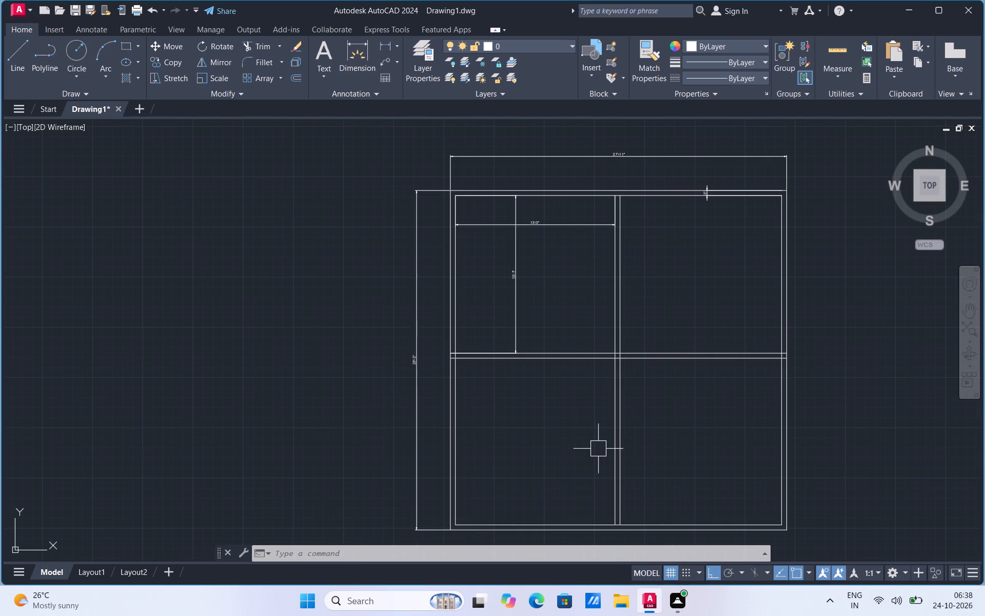
scroll(581, 544, "up", 1)
left_click(514, 252)
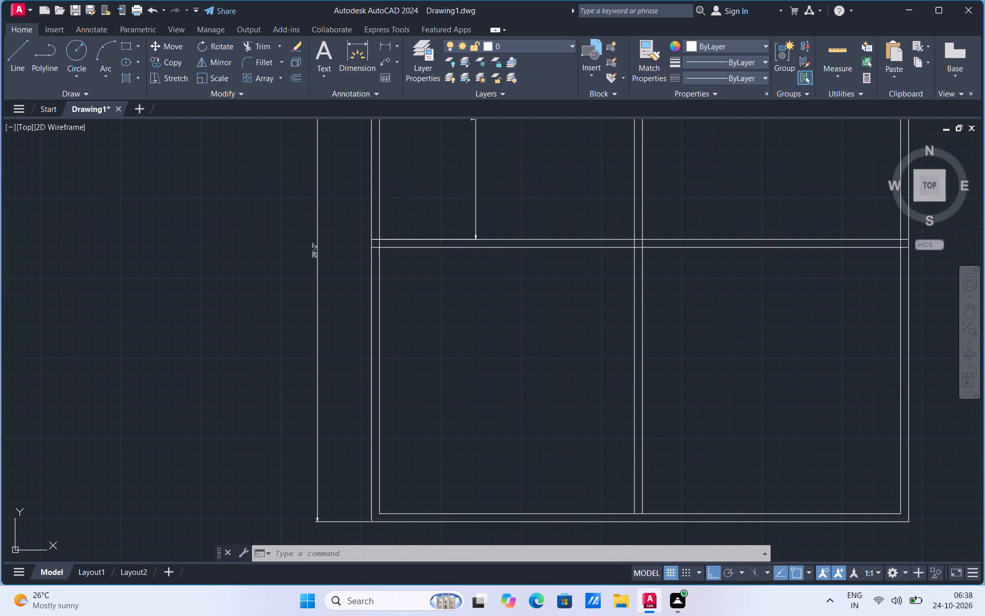
right_click(514, 252)
left_click(550, 353)
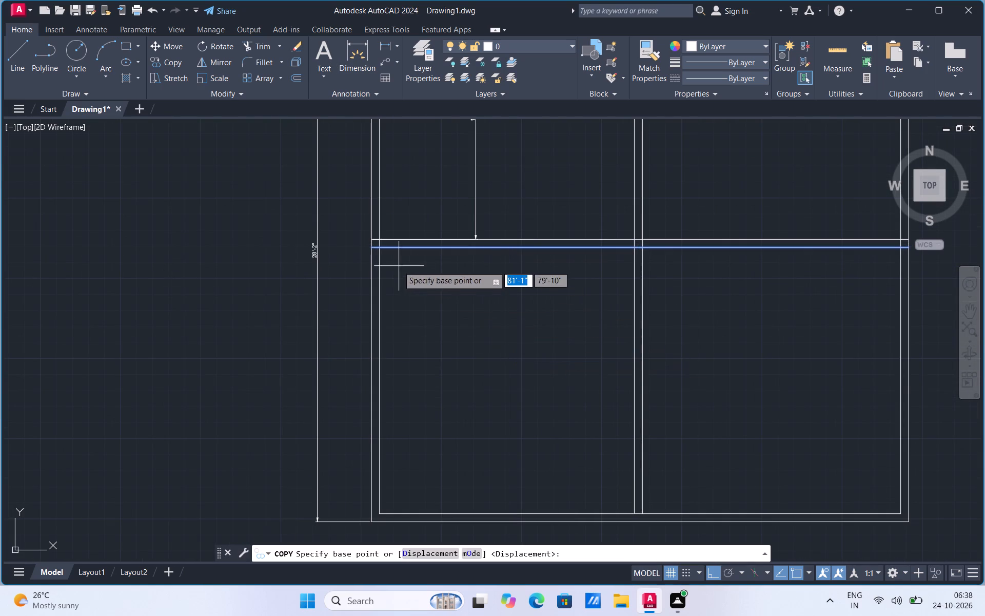
scroll(514, 308, "up", 1)
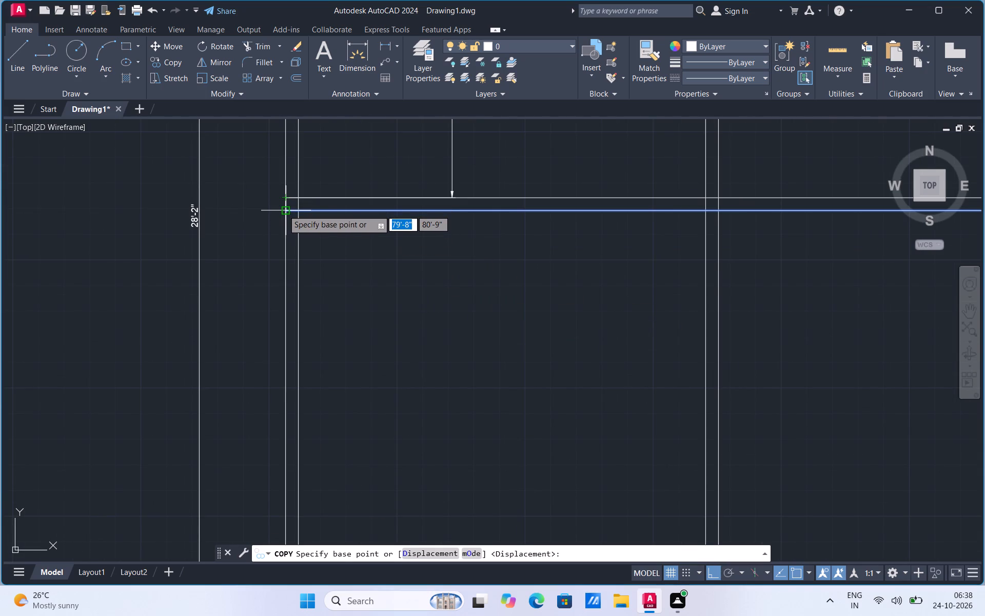
left_click(283, 210)
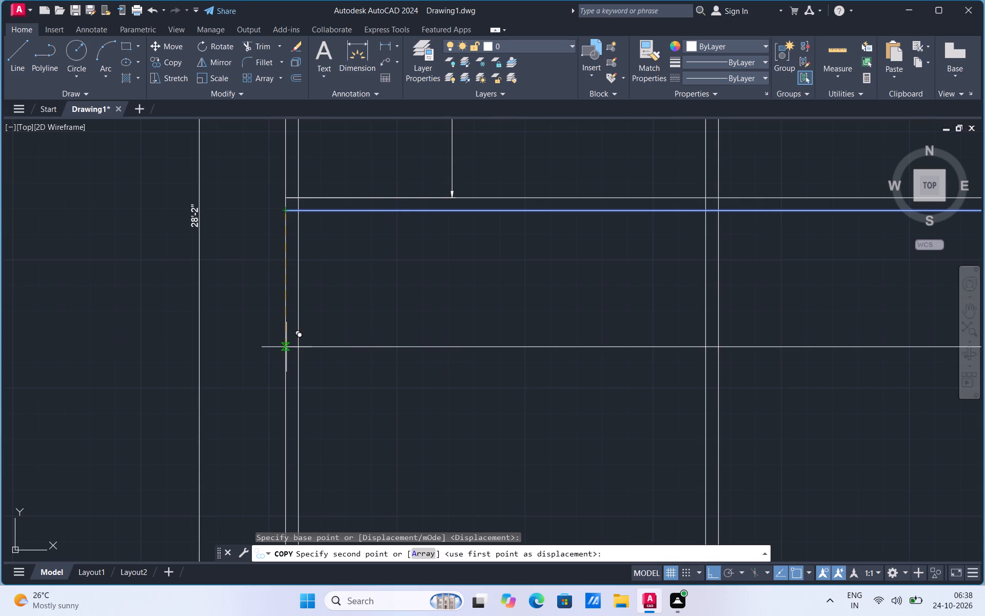
type("5'")
key("Return")
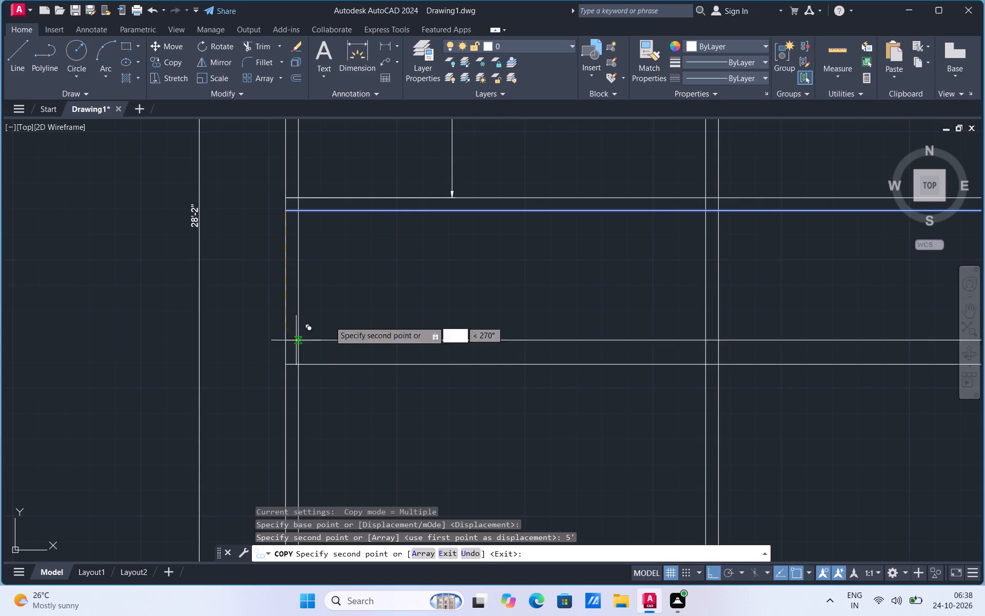
key("Escape")
Copy the new horizontal line 5" downward to form the second partition's other side.
left_click(328, 363)
right_click(328, 363)
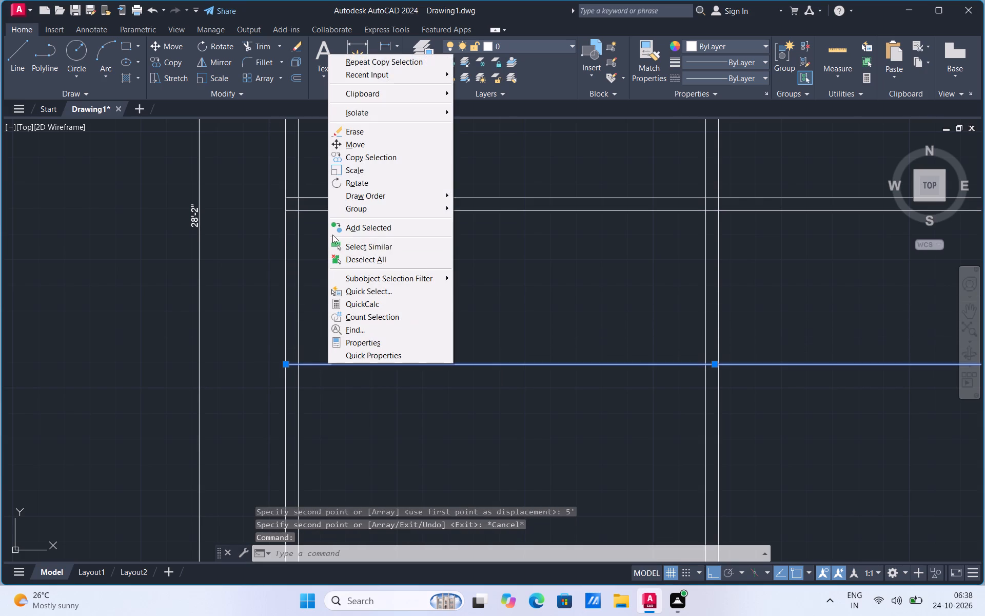
left_click(345, 160)
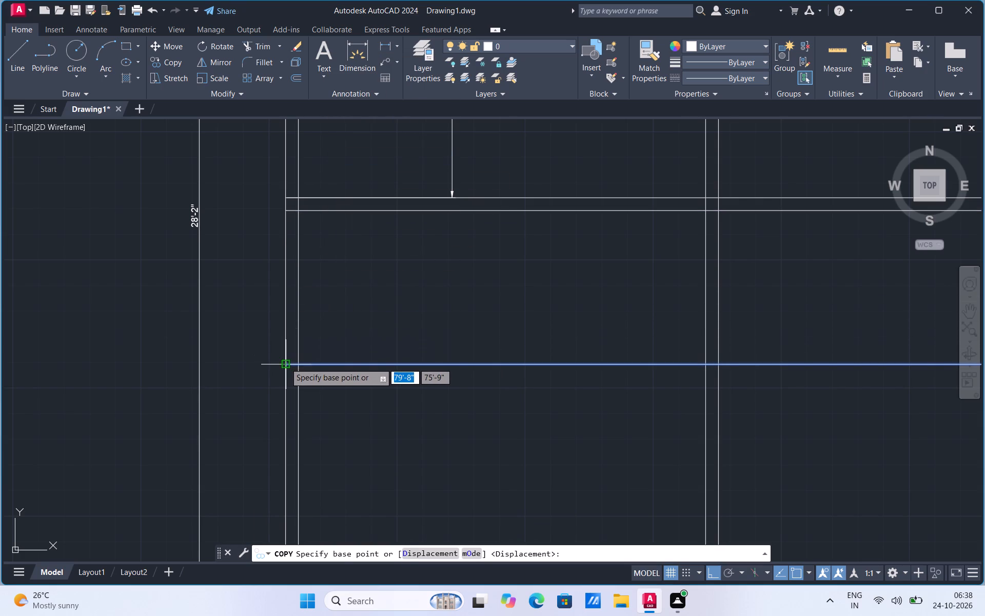
left_click(285, 363)
key("5")
key("Return")
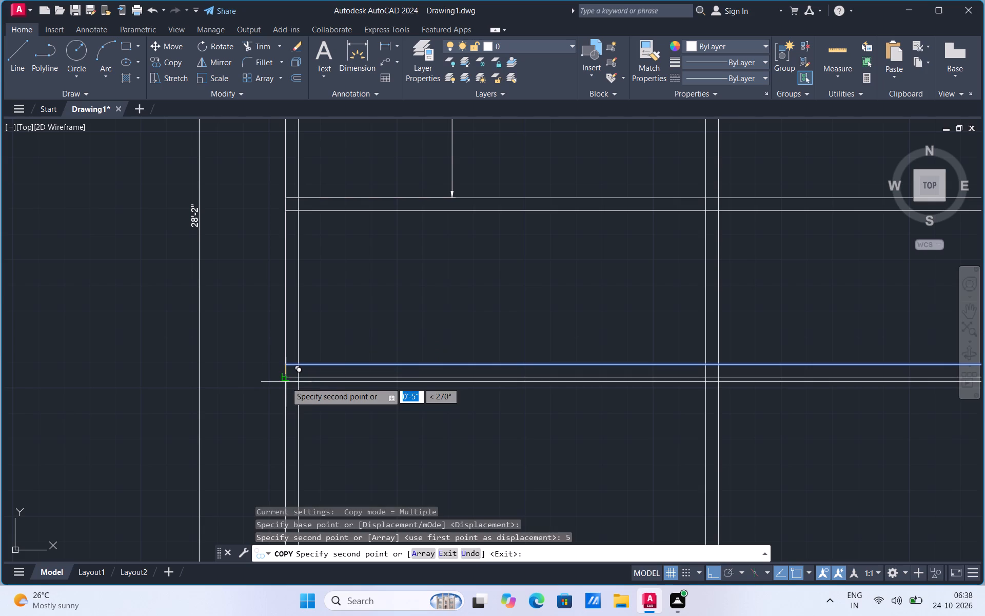
key("Escape")
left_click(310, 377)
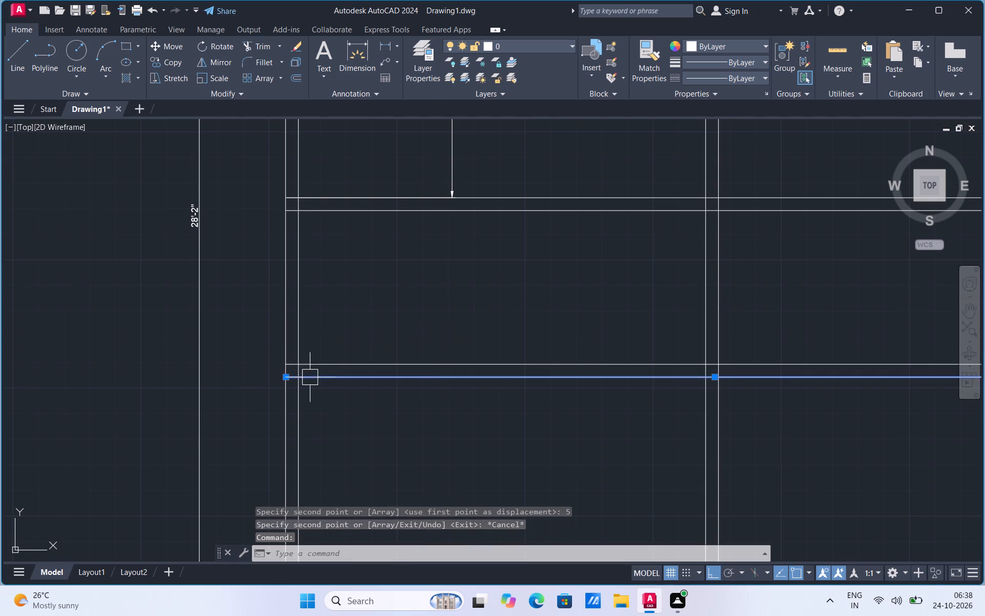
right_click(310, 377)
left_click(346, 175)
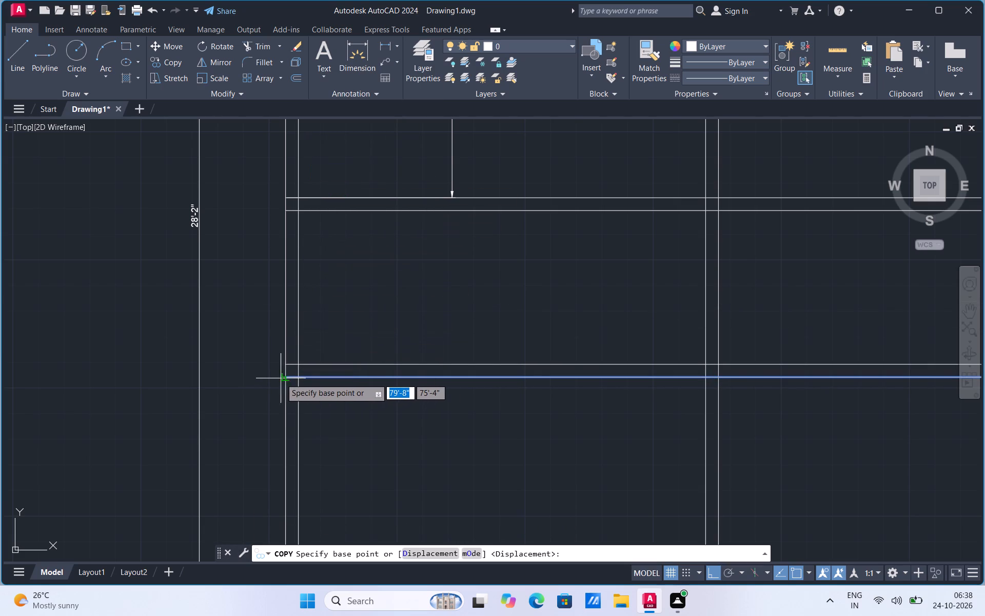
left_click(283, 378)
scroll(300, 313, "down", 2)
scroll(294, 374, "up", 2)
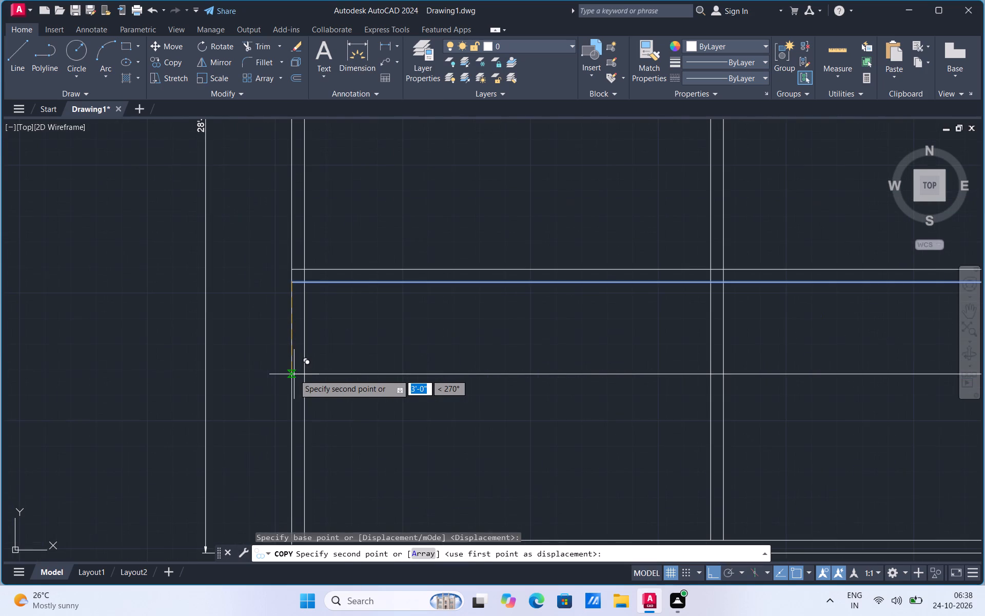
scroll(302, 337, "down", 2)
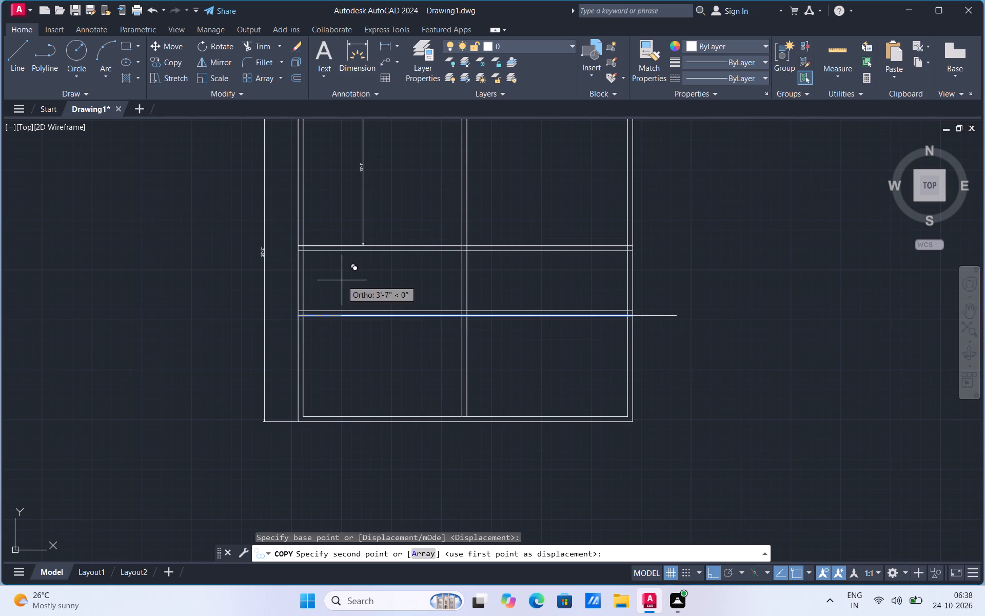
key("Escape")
Add a vertical linear dimension between the two horizontal partitions, just inside the left wall's inner line.
left_click(387, 45)
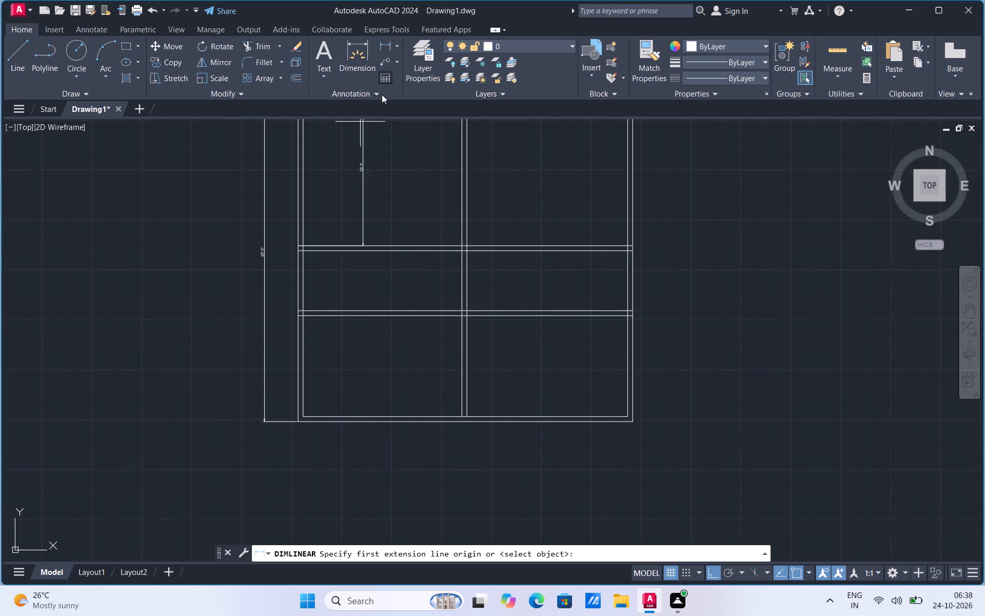
scroll(343, 255, "up", 2)
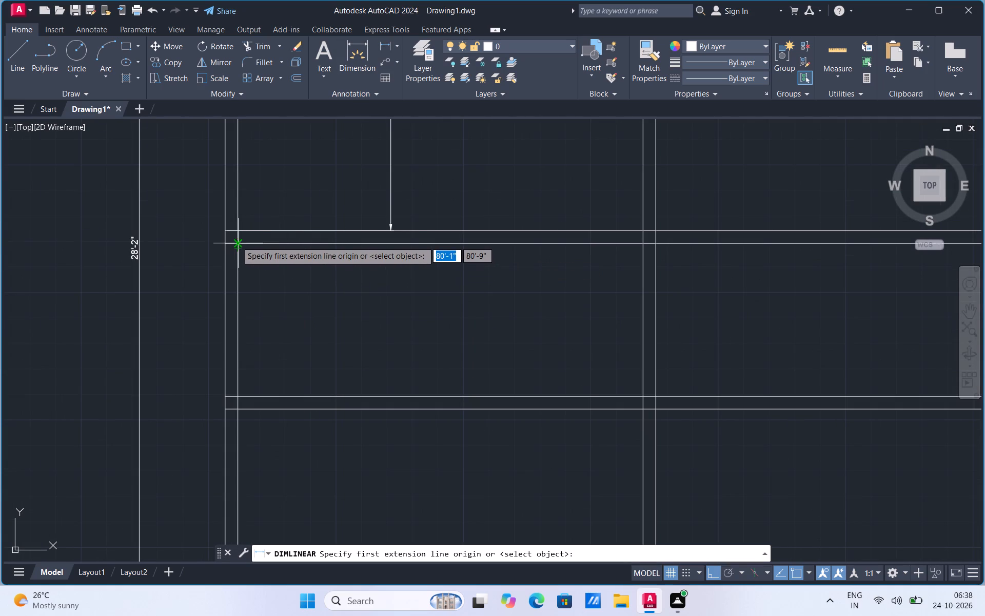
left_click(237, 241)
left_click(239, 394)
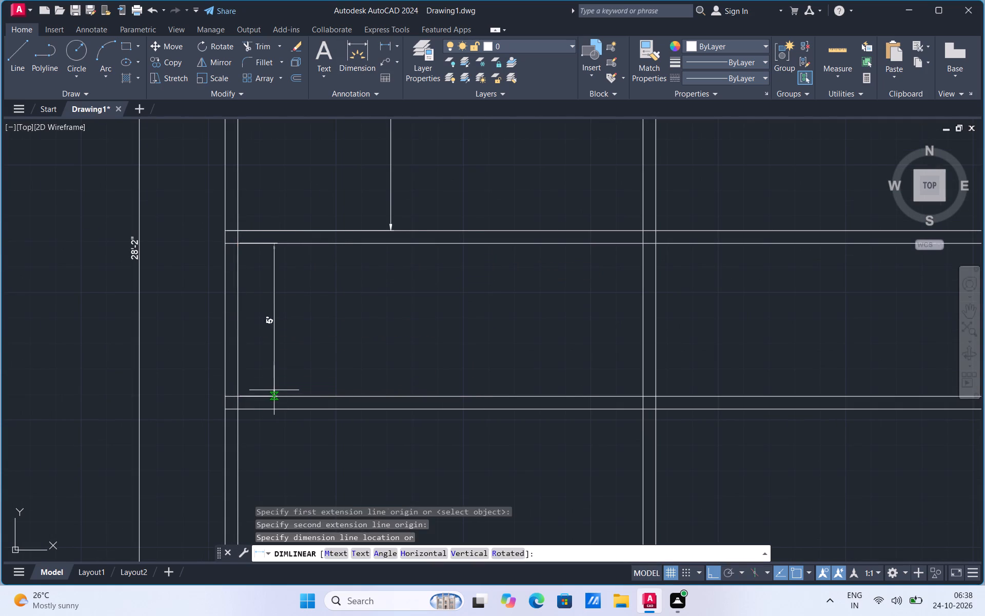
left_click(274, 390)
Add a vertical linear dimension in the lower-left room, from the bottom wall's inner corner to the second partition's lower line.
left_click(389, 48)
scroll(447, 183, "down", 1)
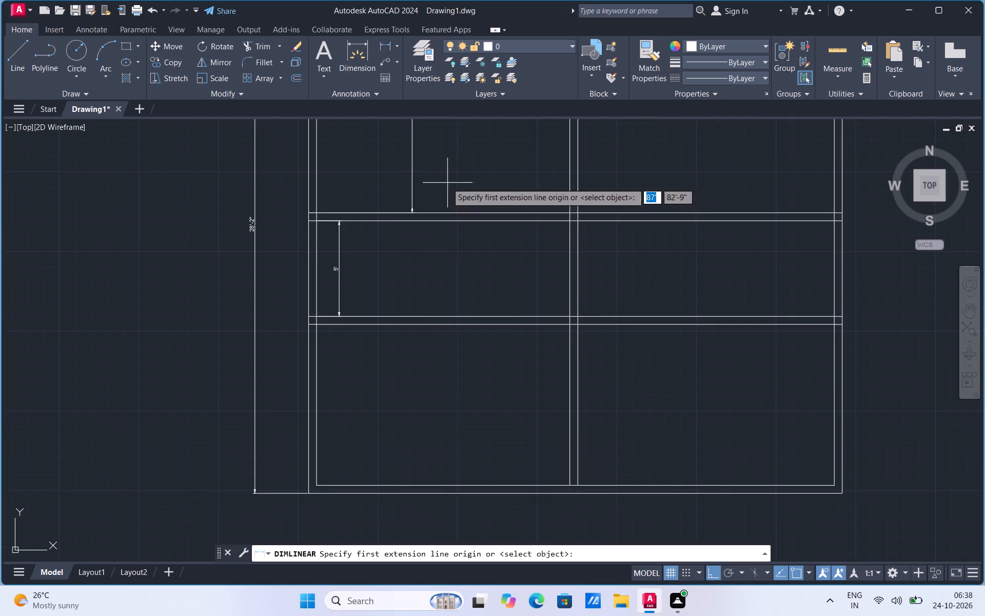
scroll(419, 419, "up", 1)
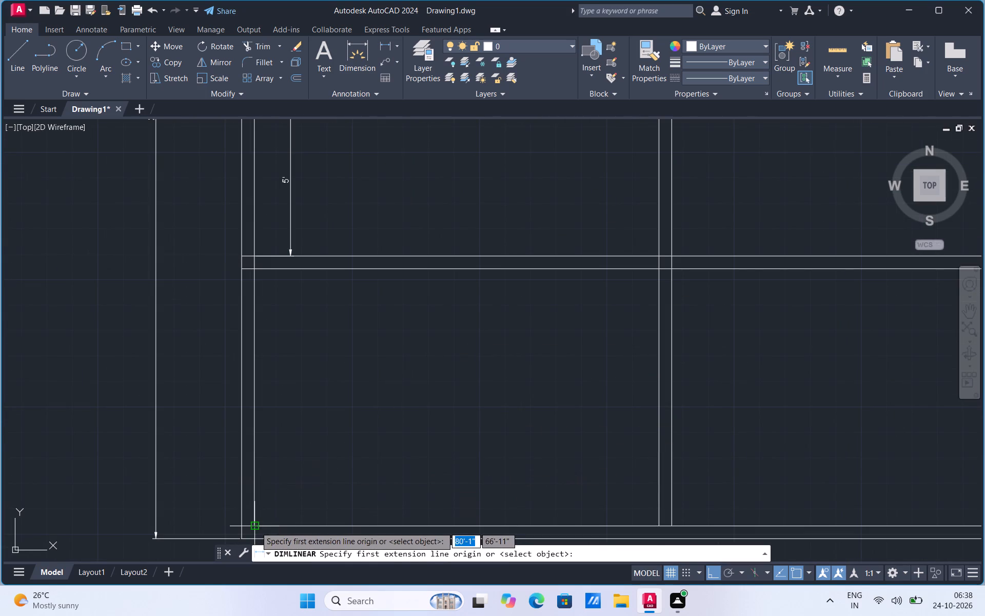
left_click(255, 527)
left_click(258, 269)
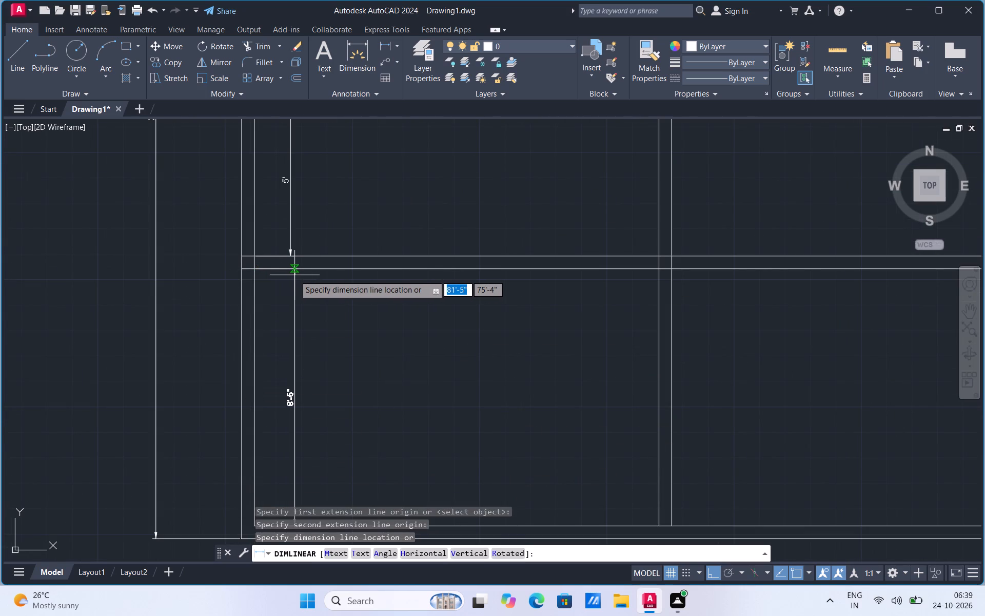
left_click(292, 277)
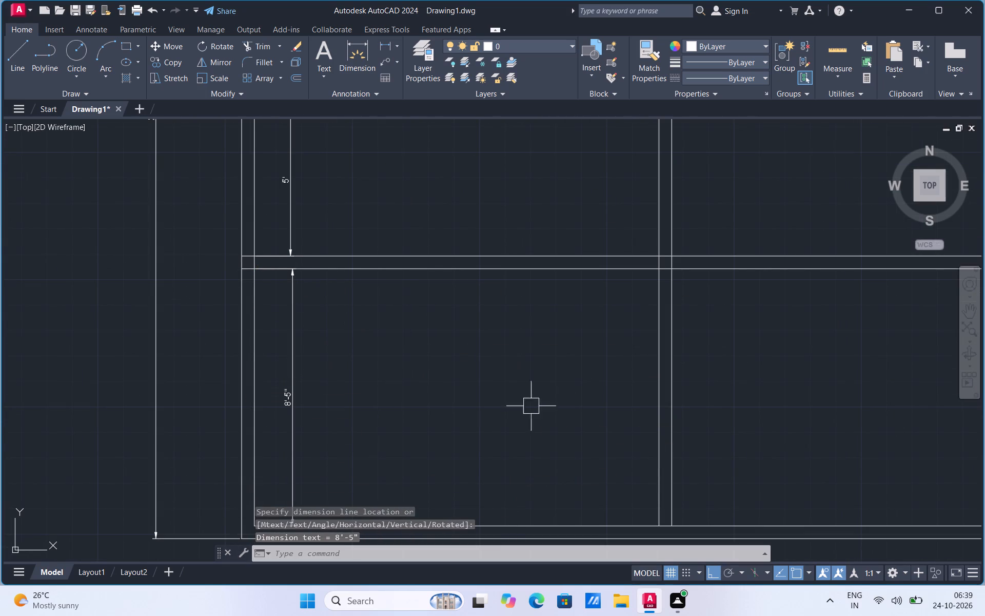
Trim the lower horizontal partition's junction with the left wall, removing the line stubs inside the wall and the inner wall segment between them.
scroll(401, 401, "down", 2)
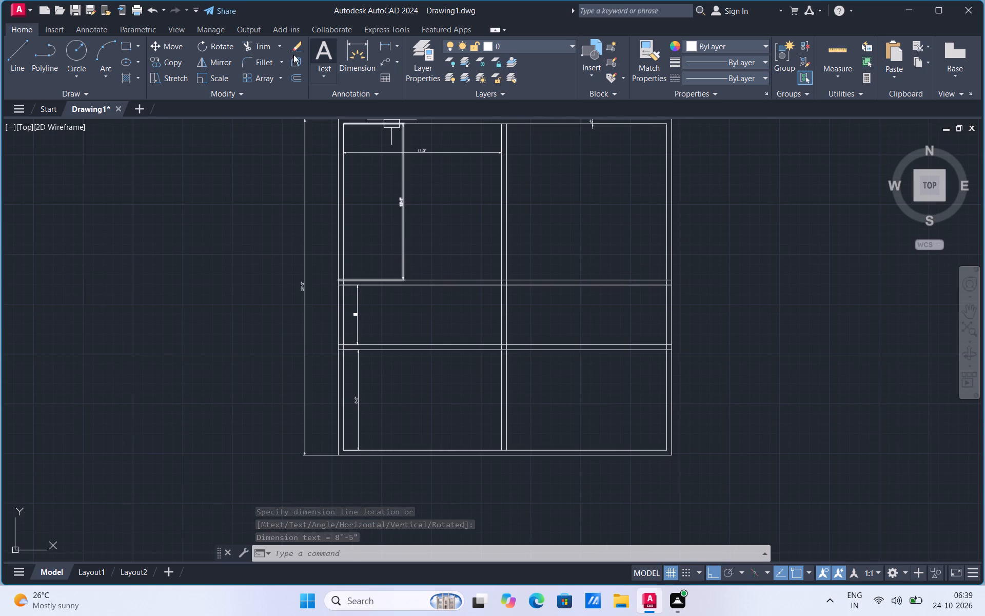
left_click(265, 44)
scroll(336, 359, "up", 3)
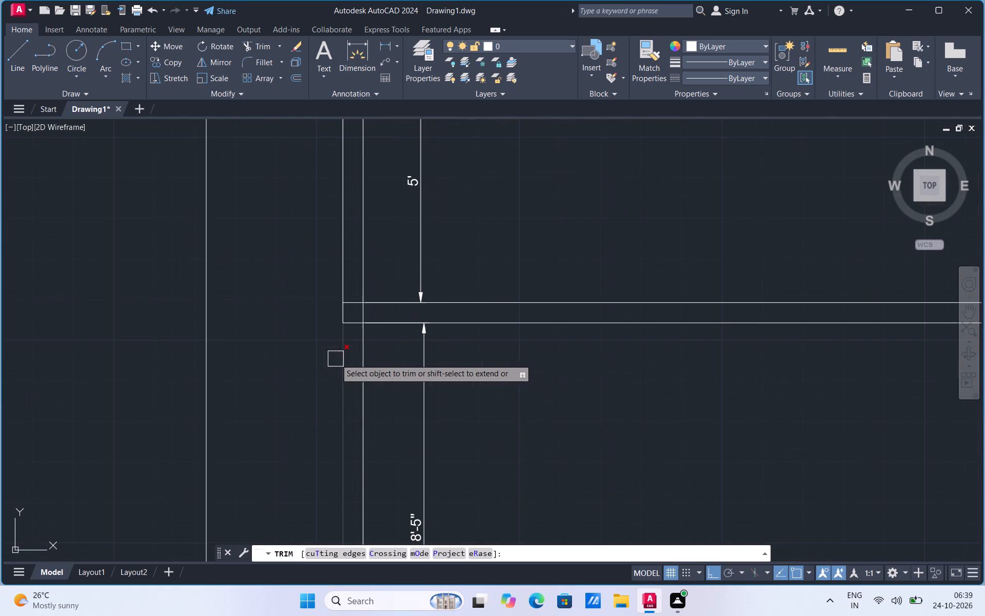
scroll(351, 326, "up", 2)
left_click(359, 313)
left_click(360, 262)
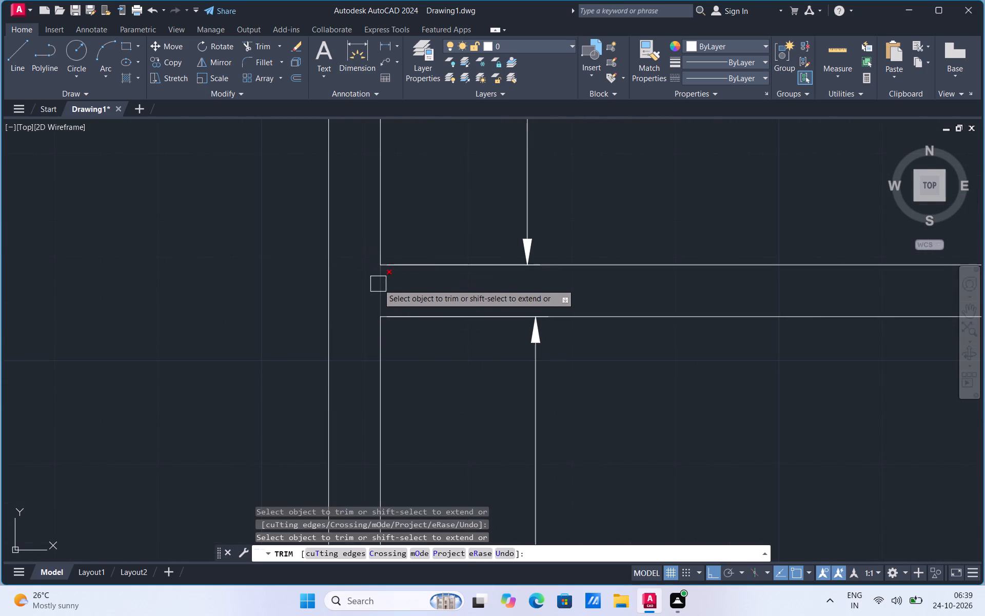
left_click(386, 289)
Trim the upper horizontal partition's junction with the left wall, removing both line stubs and the inner wall segment between them.
scroll(412, 445, "down", 3)
scroll(396, 249, "up", 3)
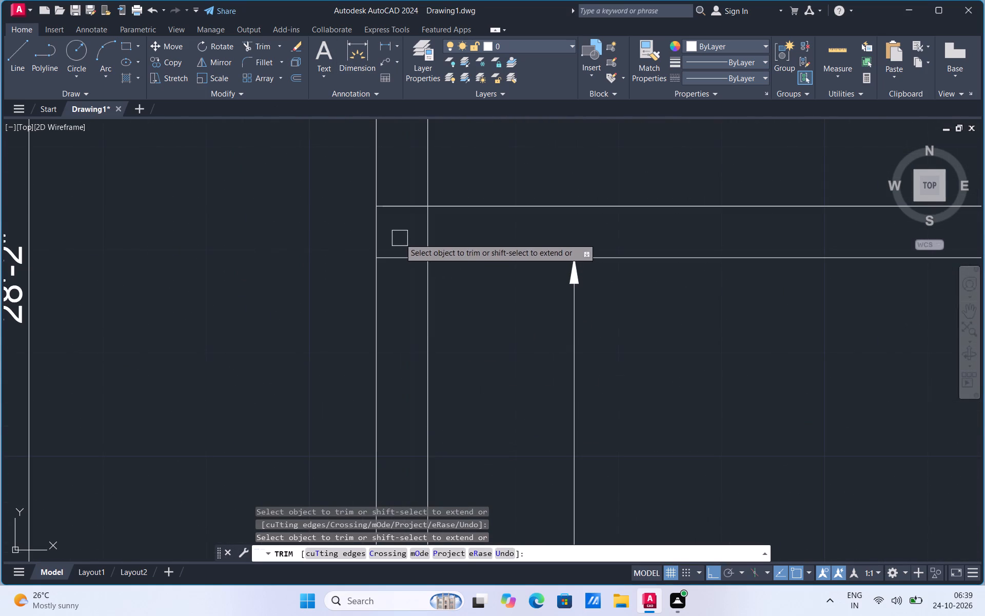
left_click(394, 254)
left_click(400, 202)
left_click(391, 208)
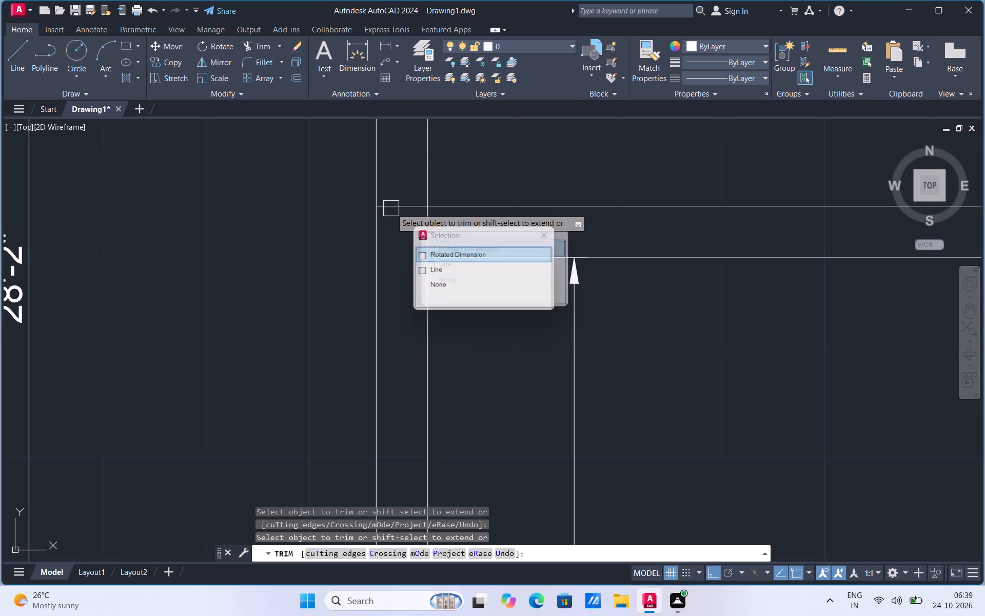
left_click(394, 206)
left_click(431, 233)
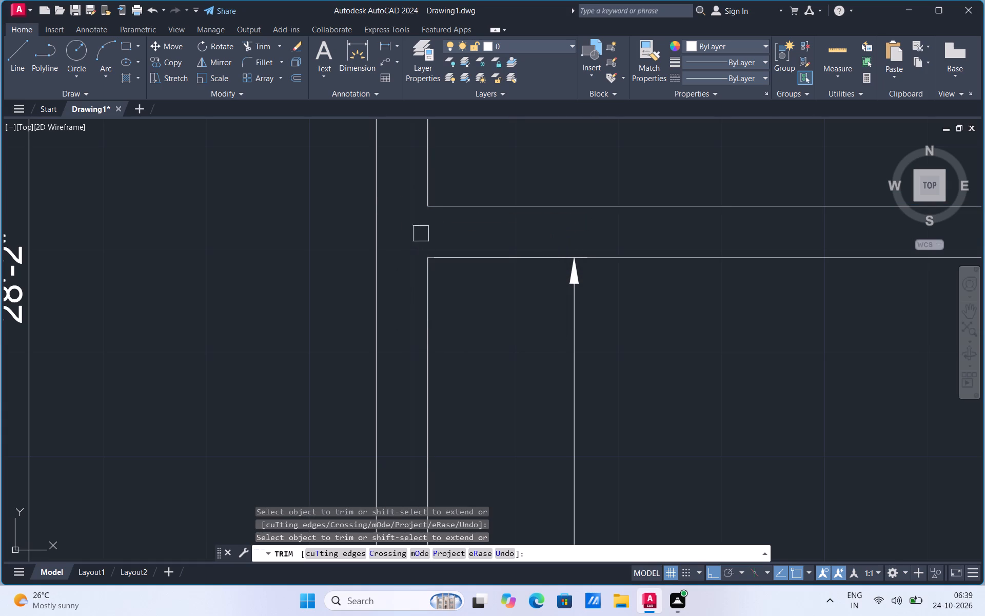
scroll(406, 231, "down", 3)
key("Escape")
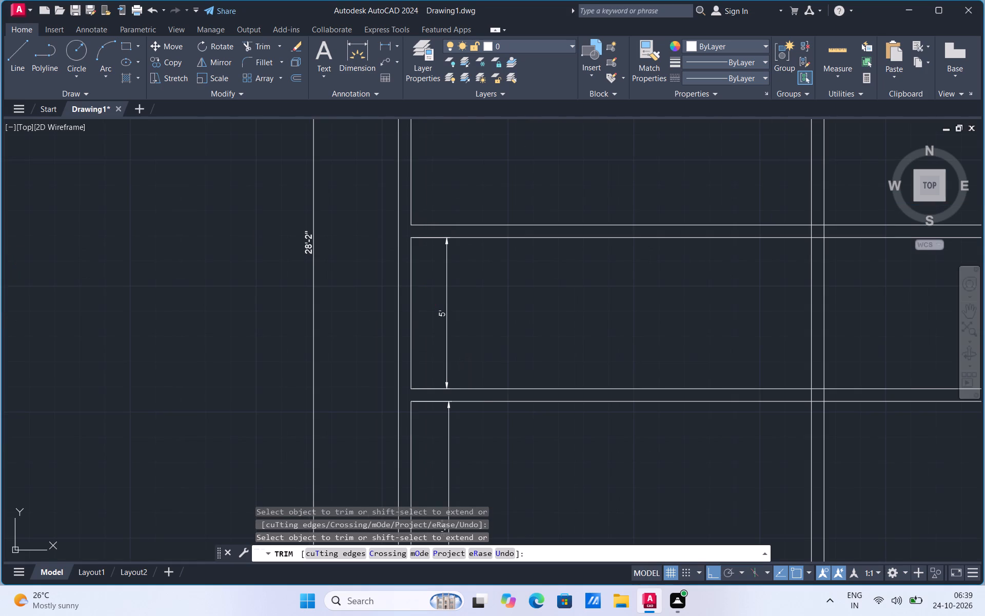
Copy the left wall's inner line segment between the two horizontal partitions 2'0" to the right.
left_click(416, 319)
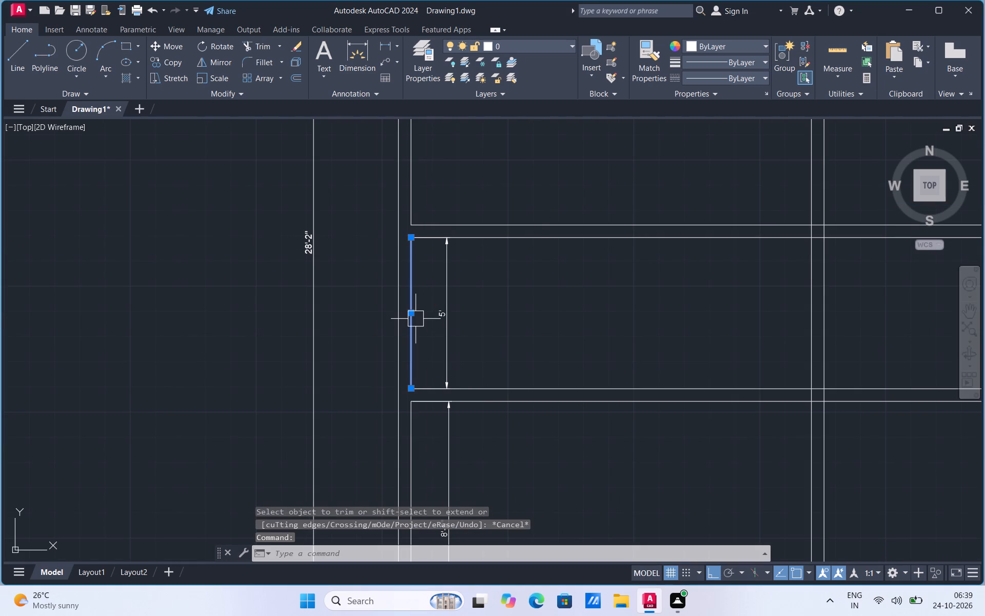
right_click(416, 319)
left_click(454, 114)
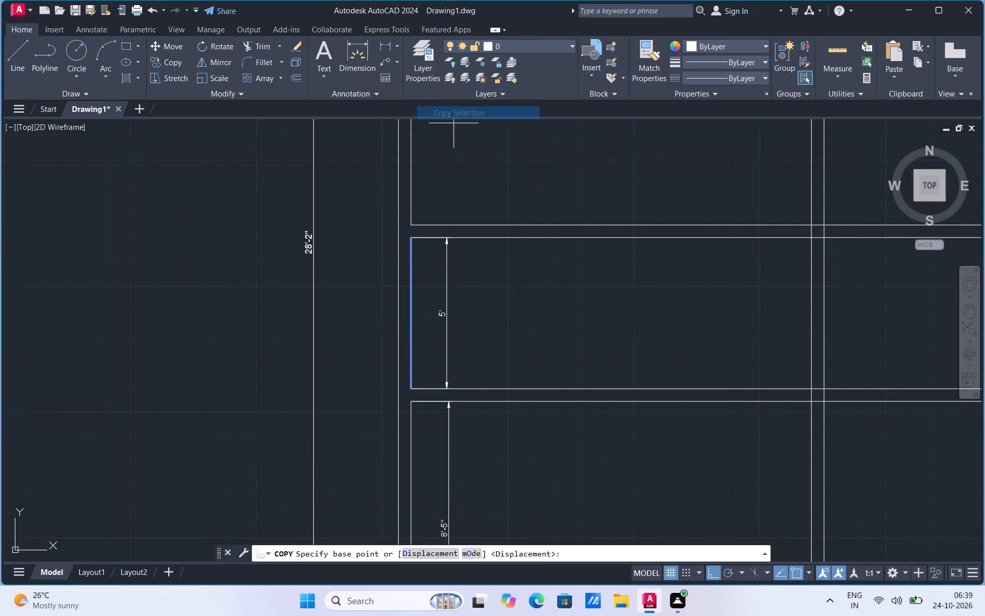
left_click(408, 241)
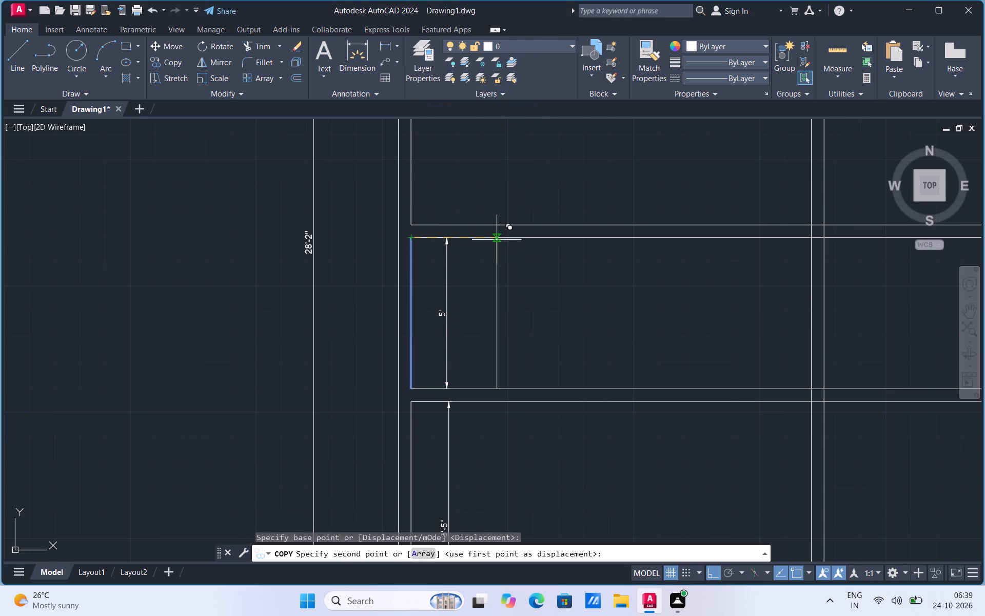
type("2'")
type("0\"")
key("Return")
key("Escape")
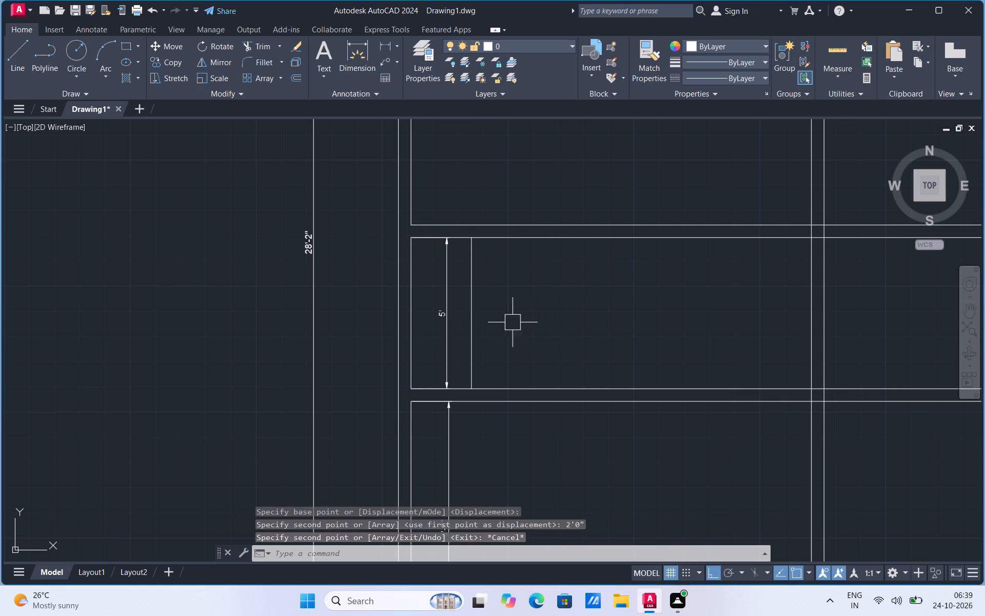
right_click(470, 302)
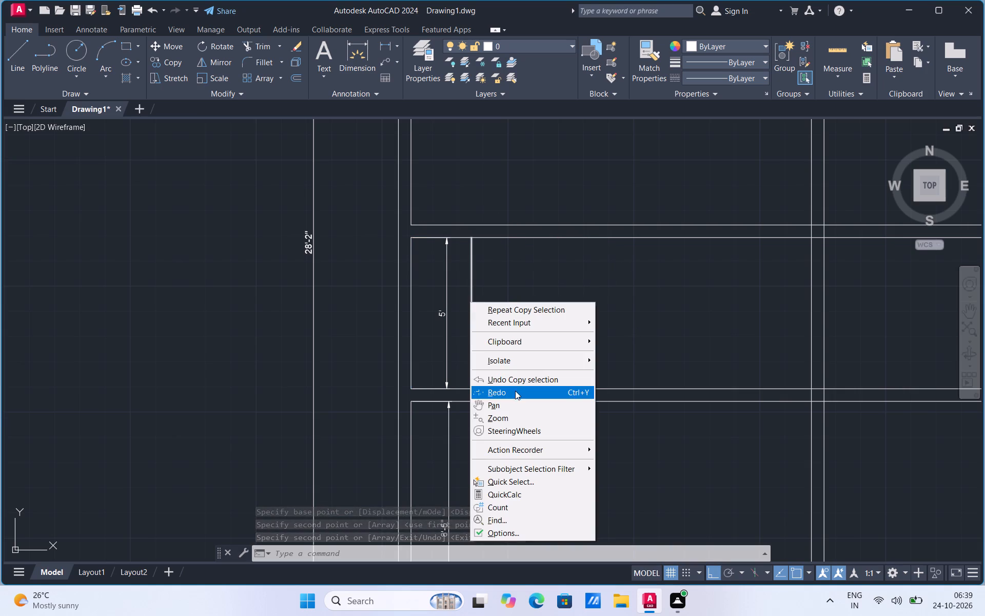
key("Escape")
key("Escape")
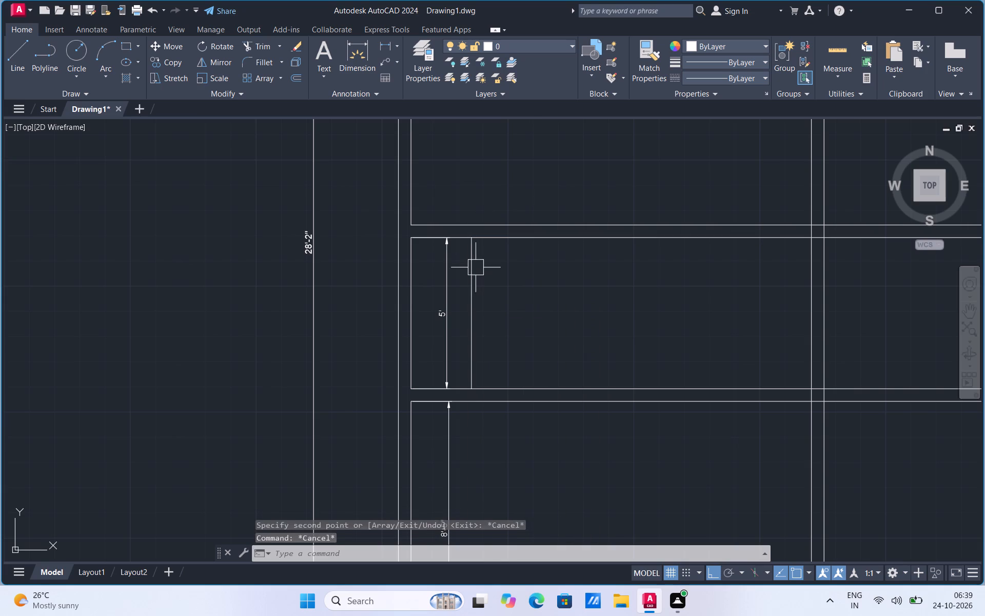
Copy the short vertical line between the two horizontal partitions 8'0" to the right.
left_click(475, 270)
right_click(475, 270)
left_click(528, 377)
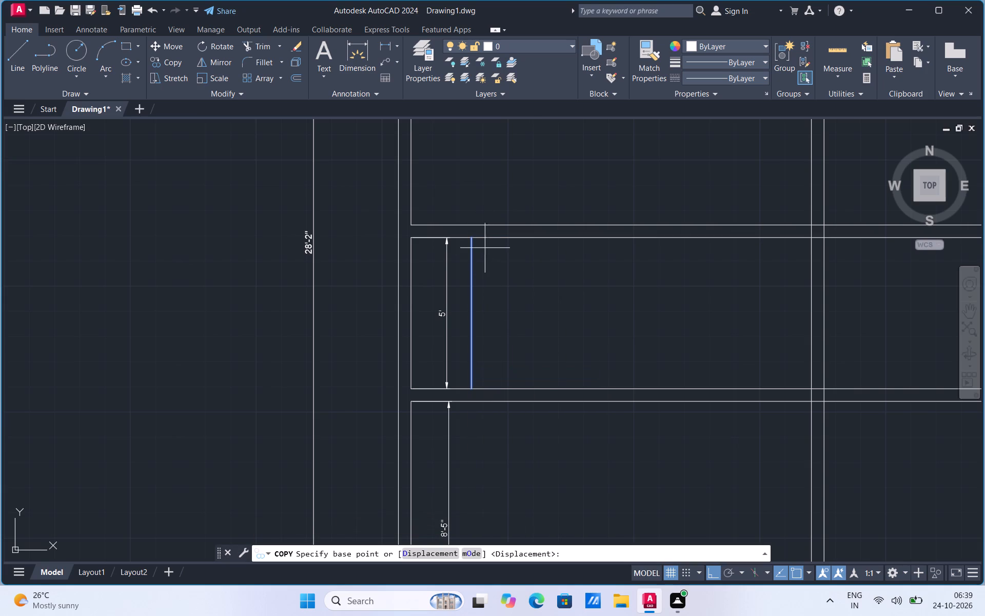
left_click(474, 238)
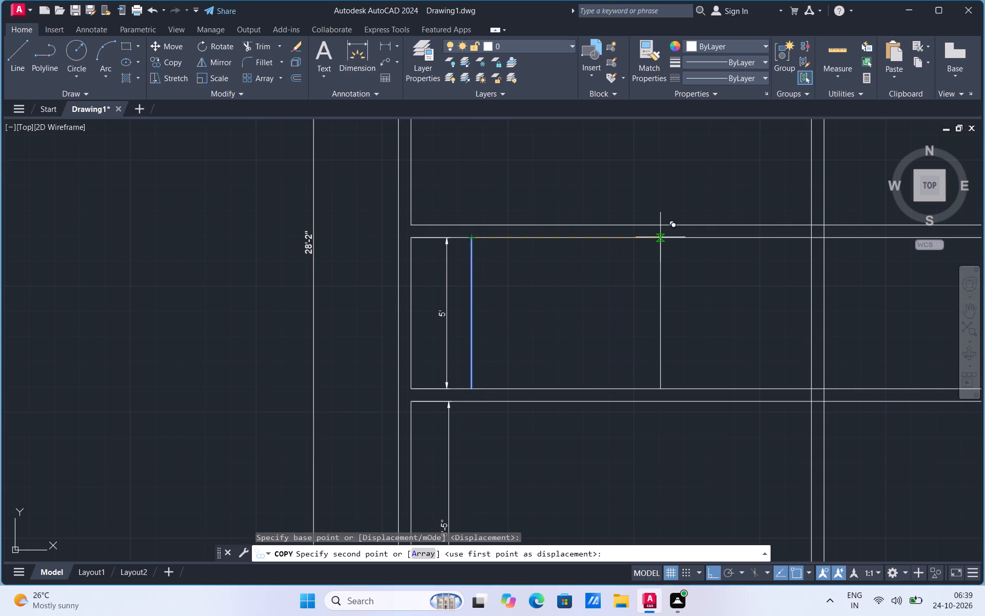
type("8'")
key("Return")
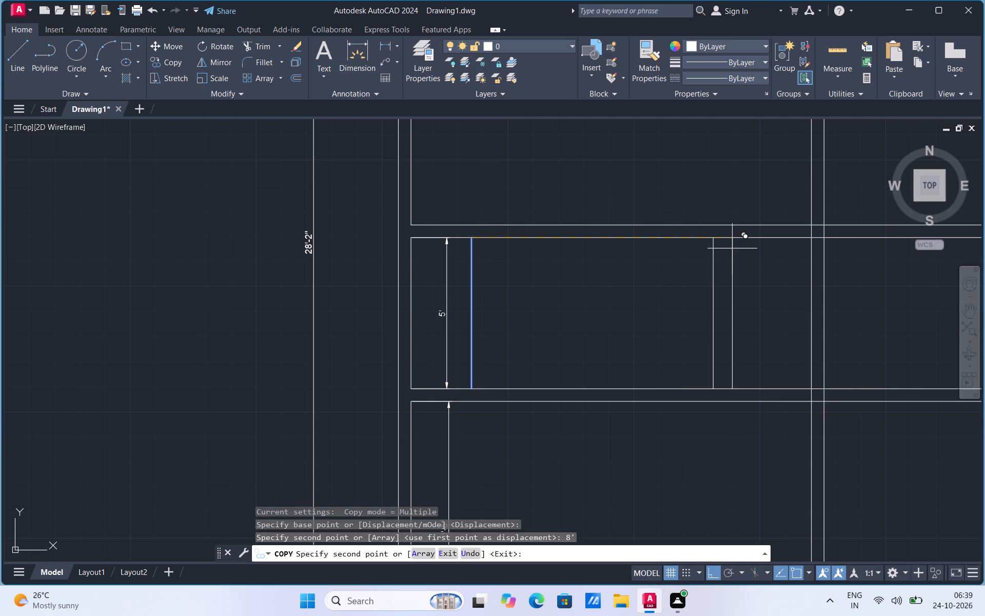
key("Escape")
Copy the new vertical line 5" to the right to form the second face of the short partition.
left_click(712, 280)
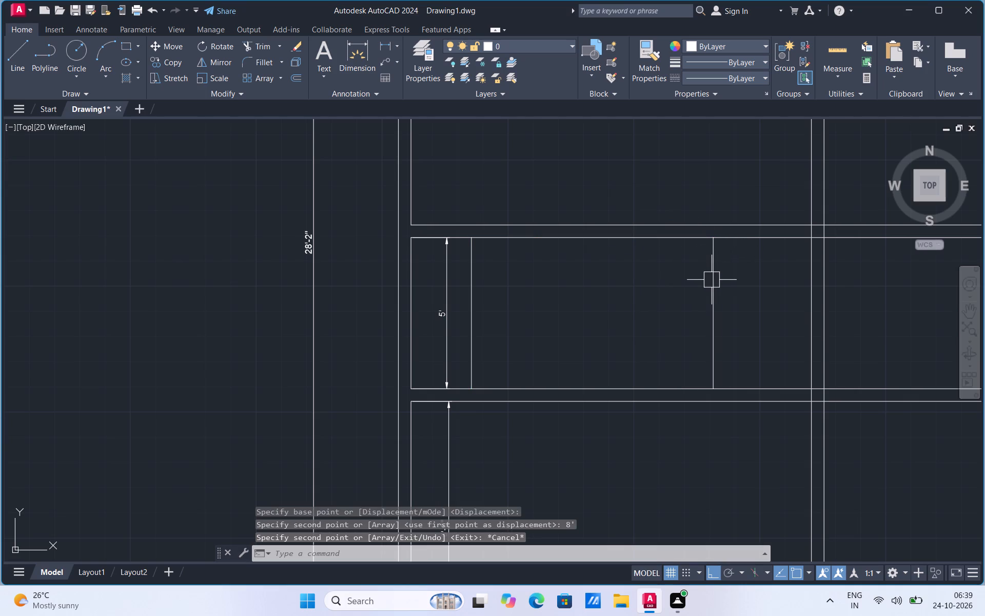
right_click(712, 280)
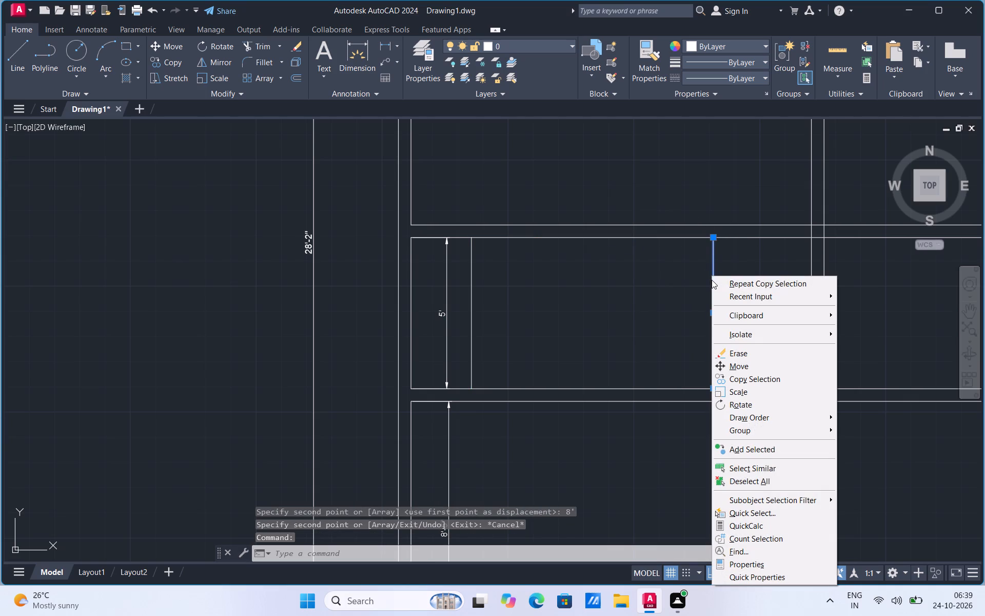
left_click(747, 378)
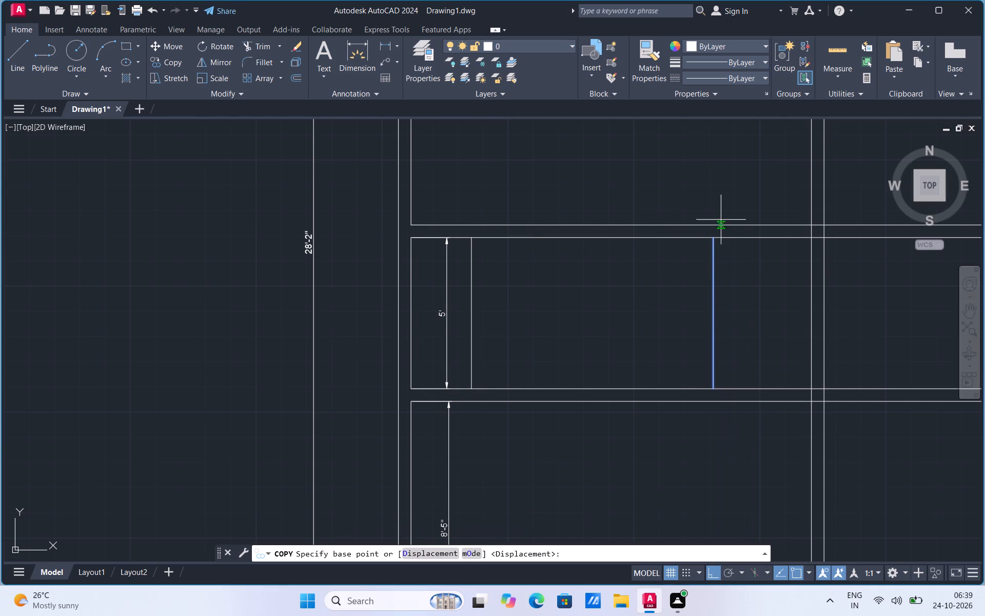
left_click(716, 238)
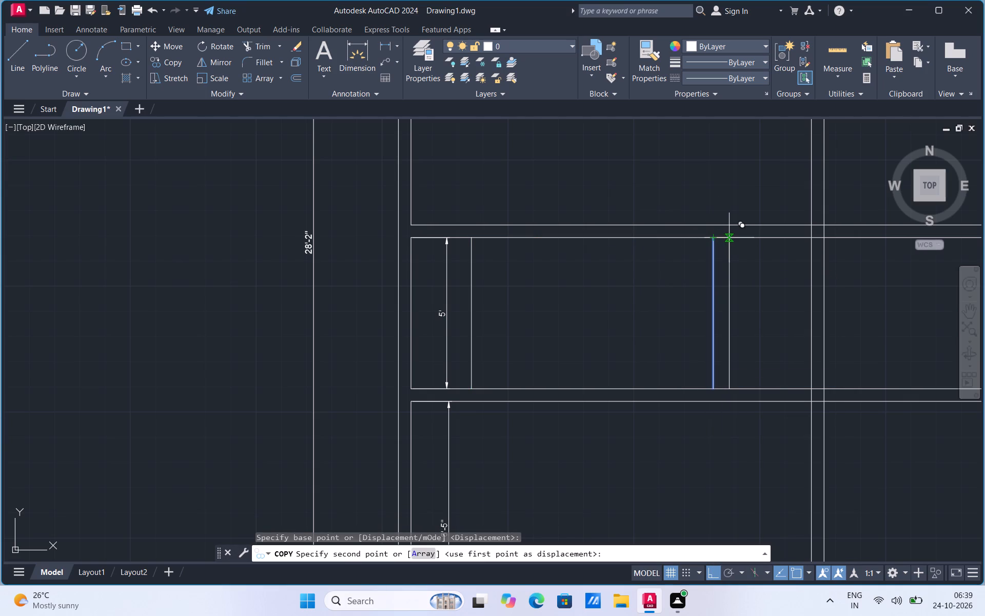
key("5")
key("Return")
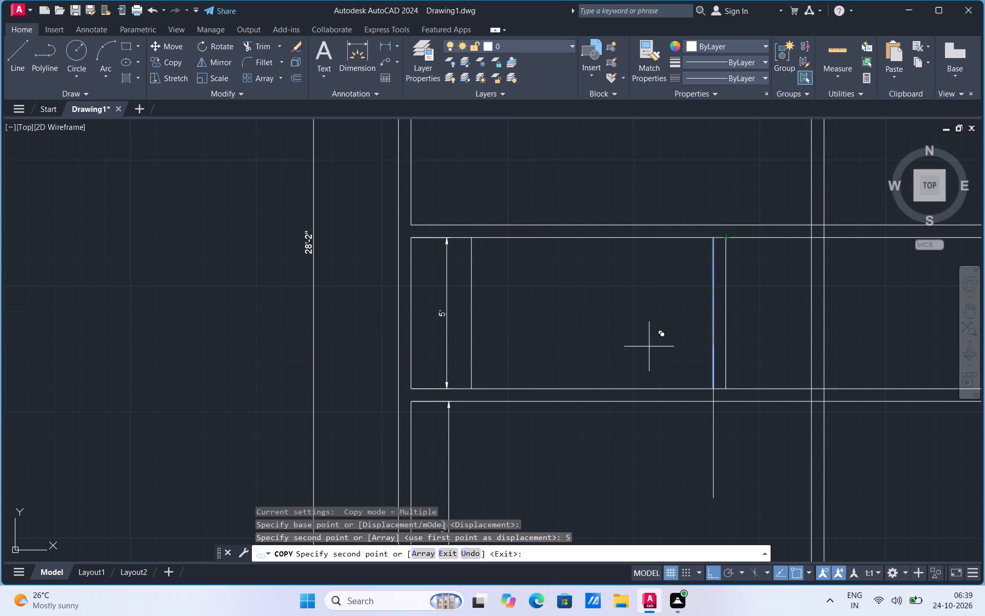
key("Escape")
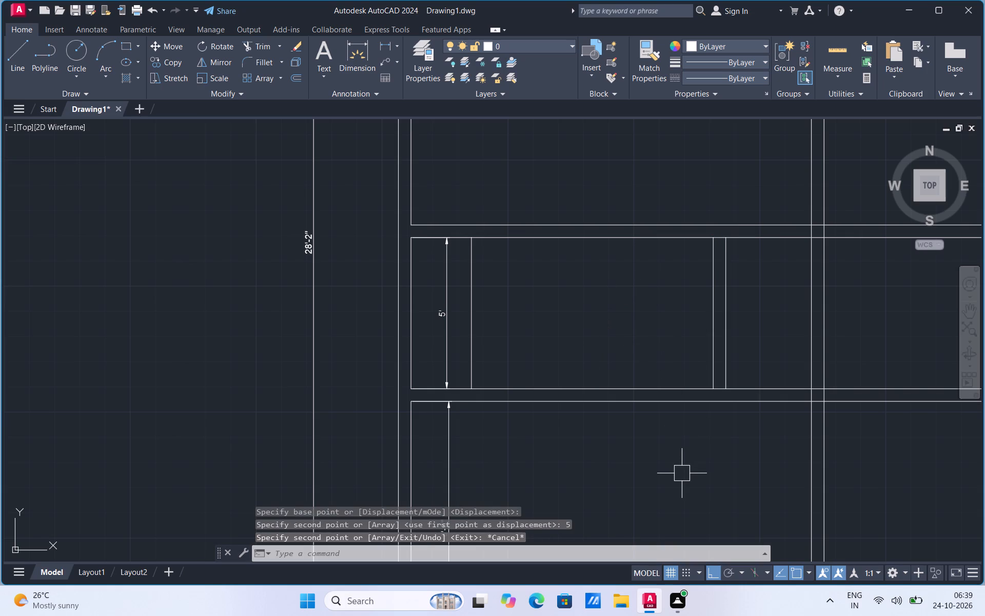
Extend both lines of the short vertical partition up and down to the outer lines of the two horizontal partitions.
key("e")
key("x")
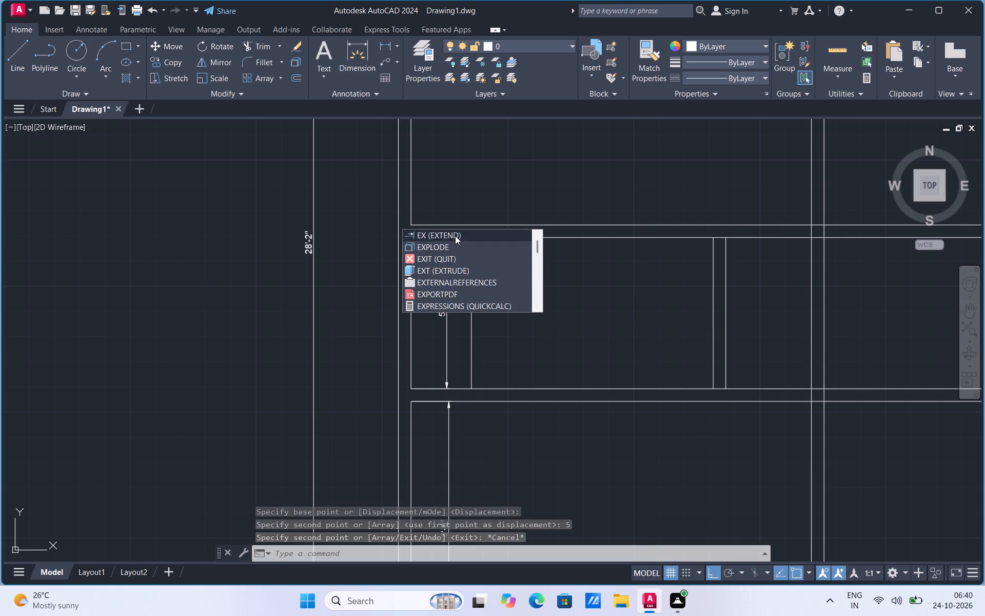
left_click(455, 236)
left_click(728, 279)
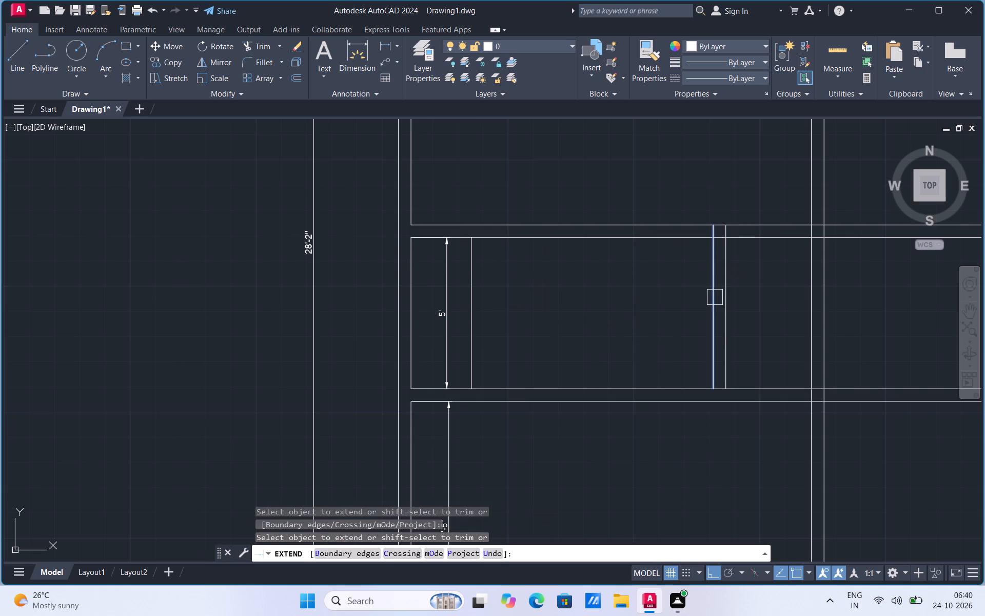
left_click_drag(715, 298, 715, 303)
left_click(725, 346)
left_click(715, 360)
scroll(554, 426, "down", 2)
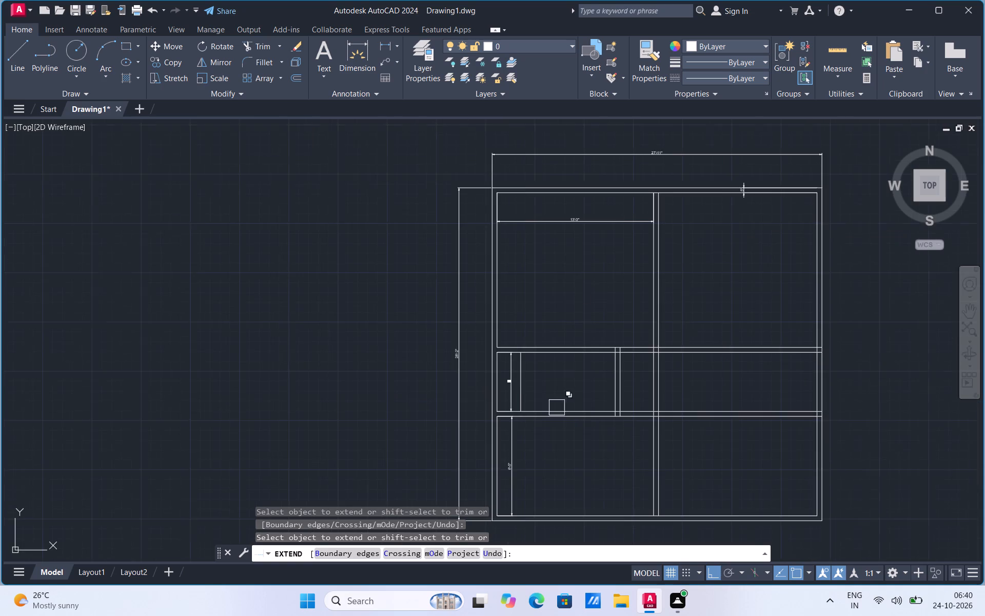
scroll(572, 274, "down", 1)
scroll(606, 417, "up", 3)
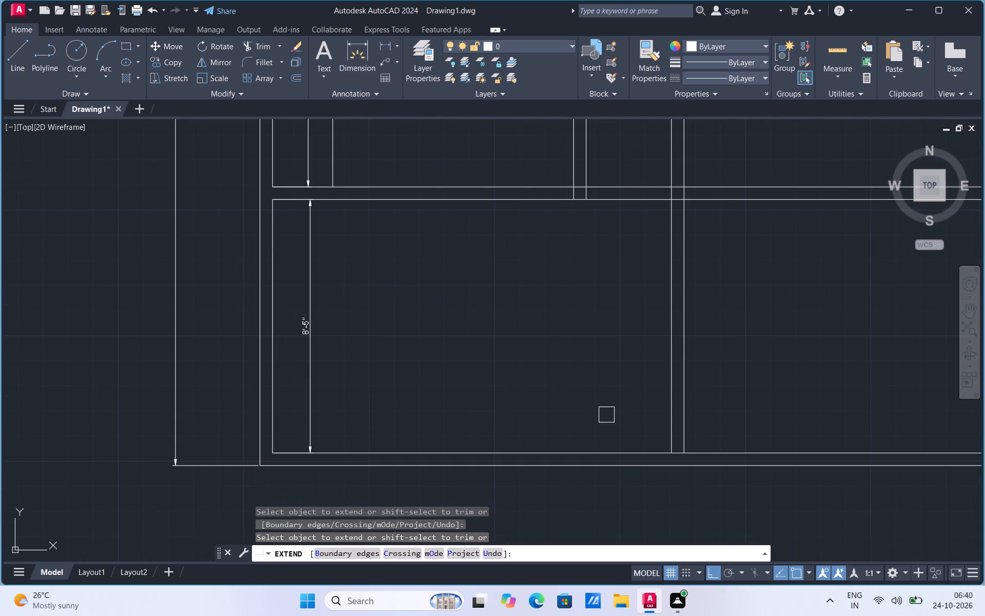
key("Escape")
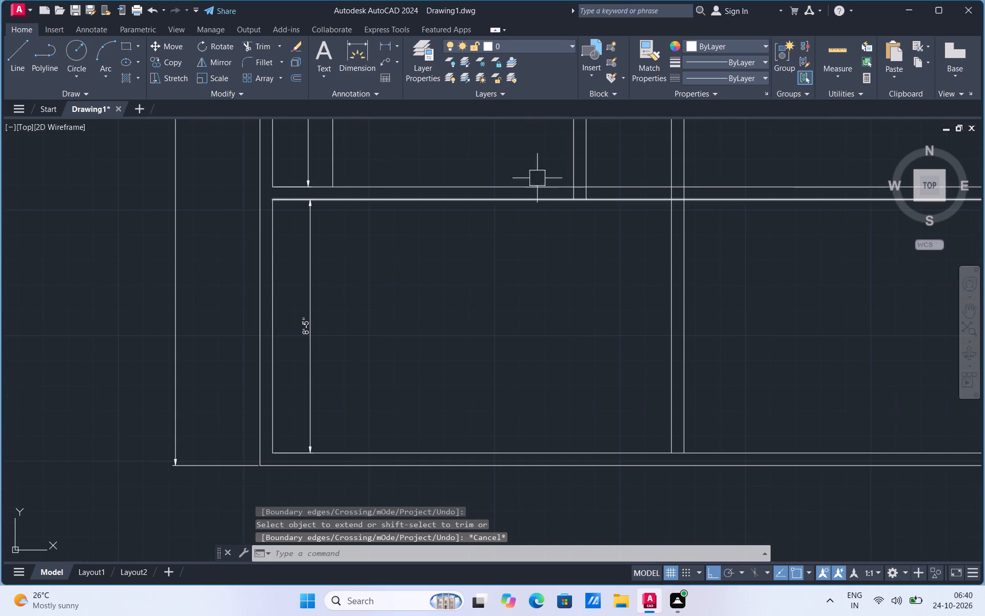
Add a horizontal linear dimension across the lower-left room, from the left wall's inner corner to the central vertical partition, just above the bottom wall.
left_click(382, 43)
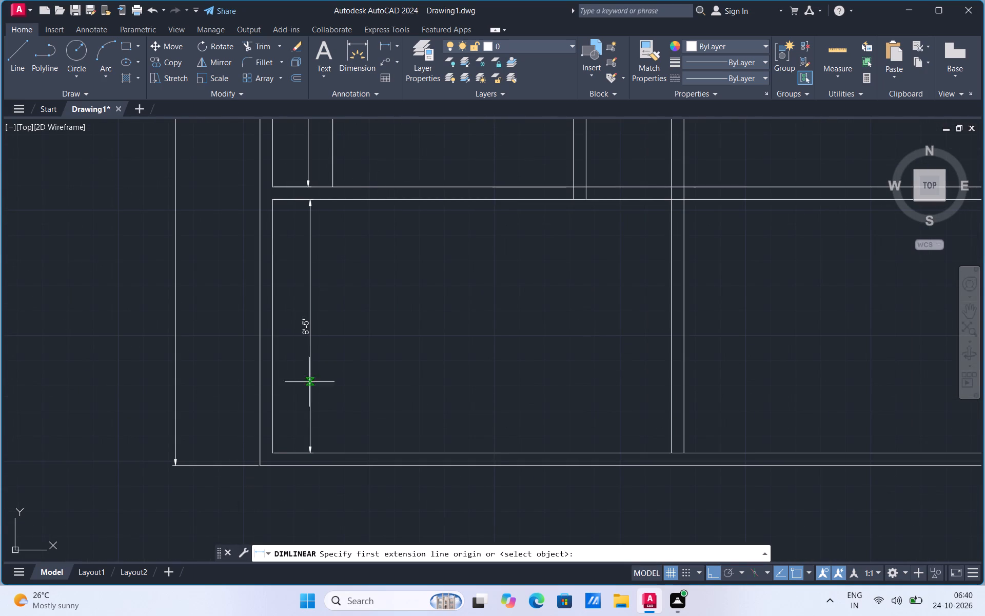
left_click(275, 451)
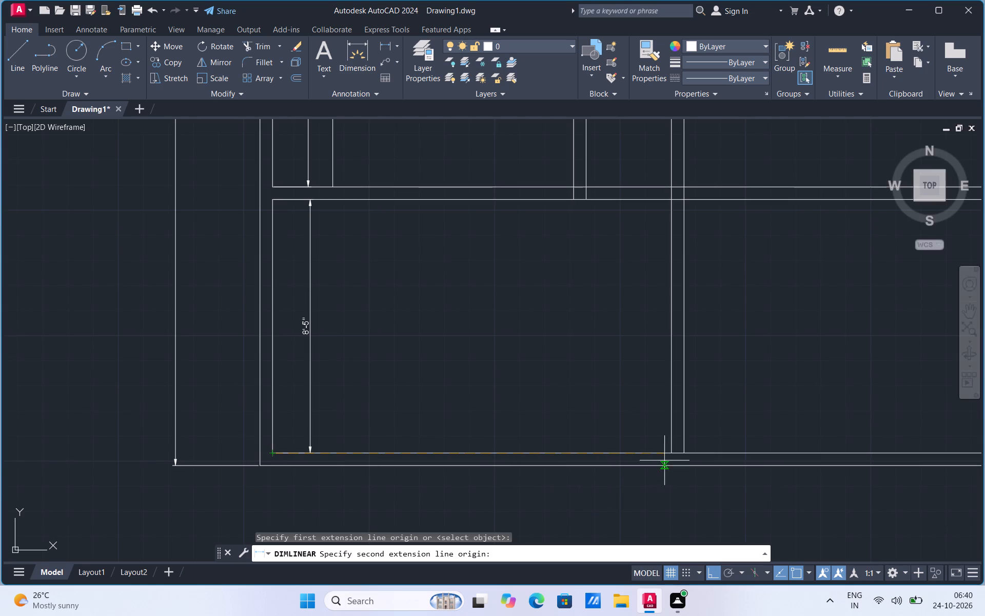
left_click(669, 453)
left_click(673, 422)
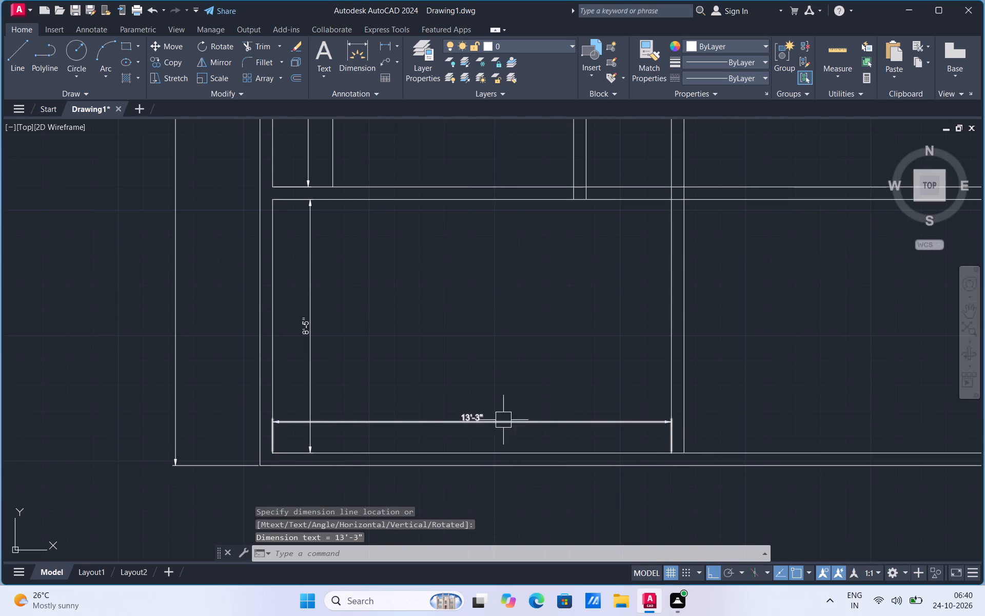
Trim away the upper horizontal partition's lines right of the central partition, and the central partition's lines between the two horizontal partitions.
scroll(438, 457, "down", 2)
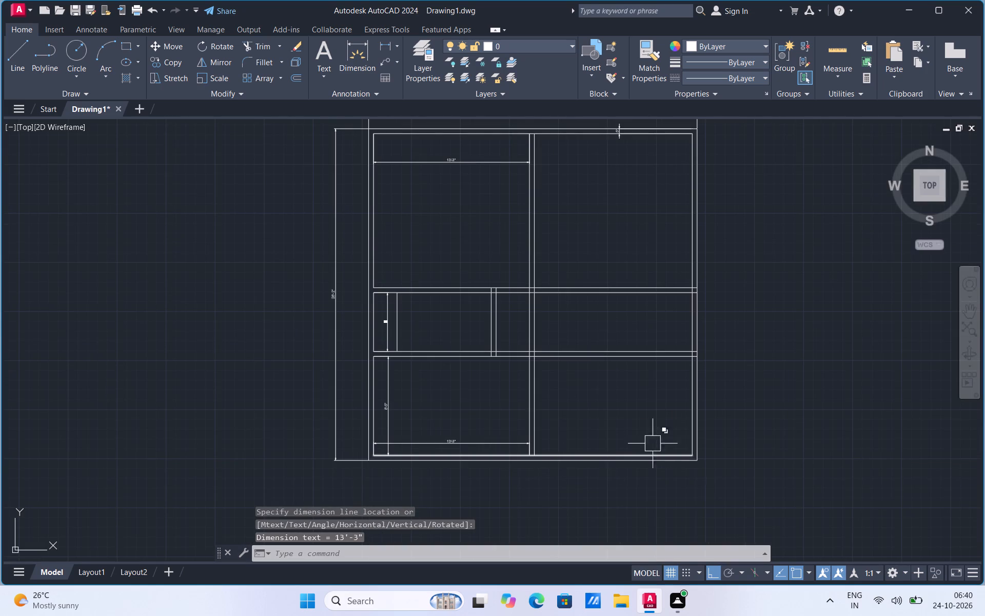
scroll(699, 432, "up", 2)
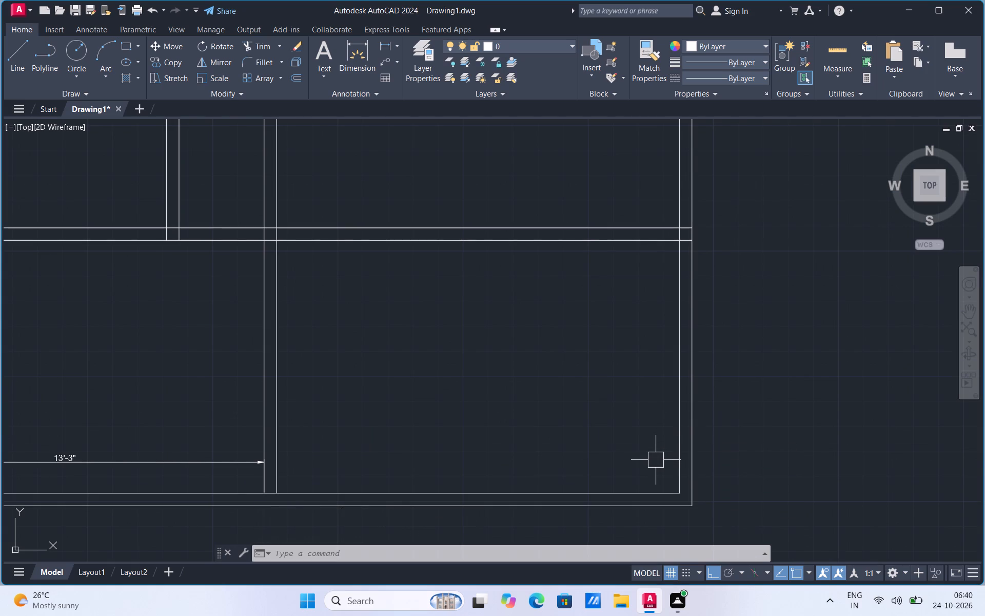
scroll(607, 494, "down", 2)
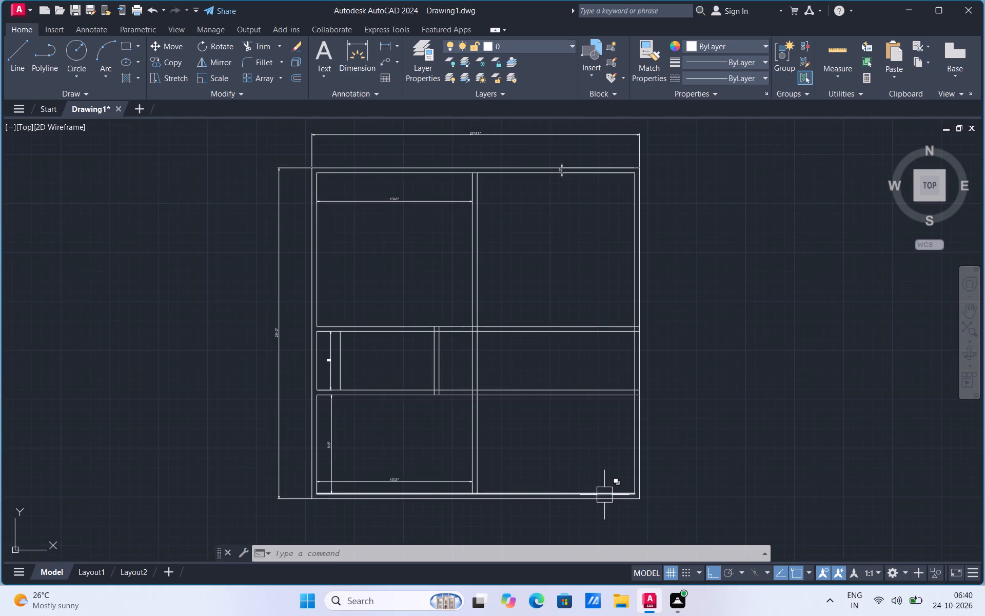
left_click(259, 47)
left_click_drag(527, 309, 533, 351)
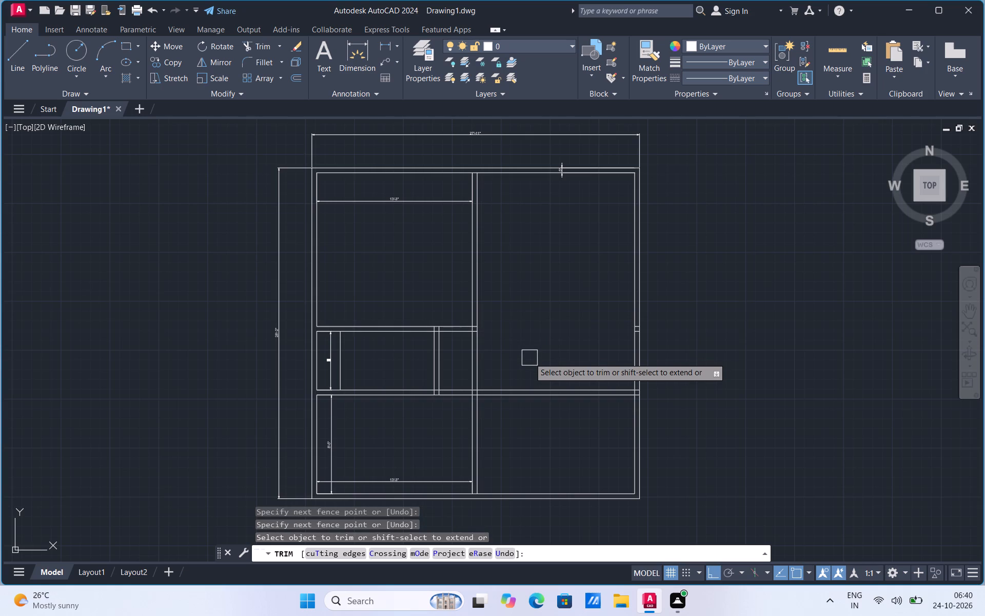
left_click_drag(526, 355, 466, 362)
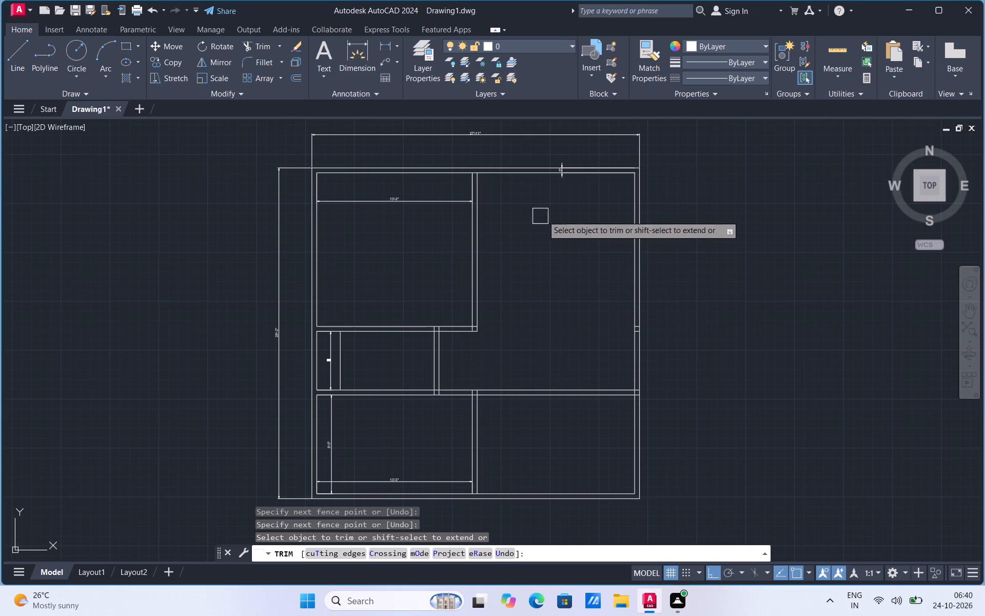
Trim the top wall's inner line segment between the two lines of the central vertical partition.
scroll(593, 431, "down", 1)
scroll(528, 257, "up", 3)
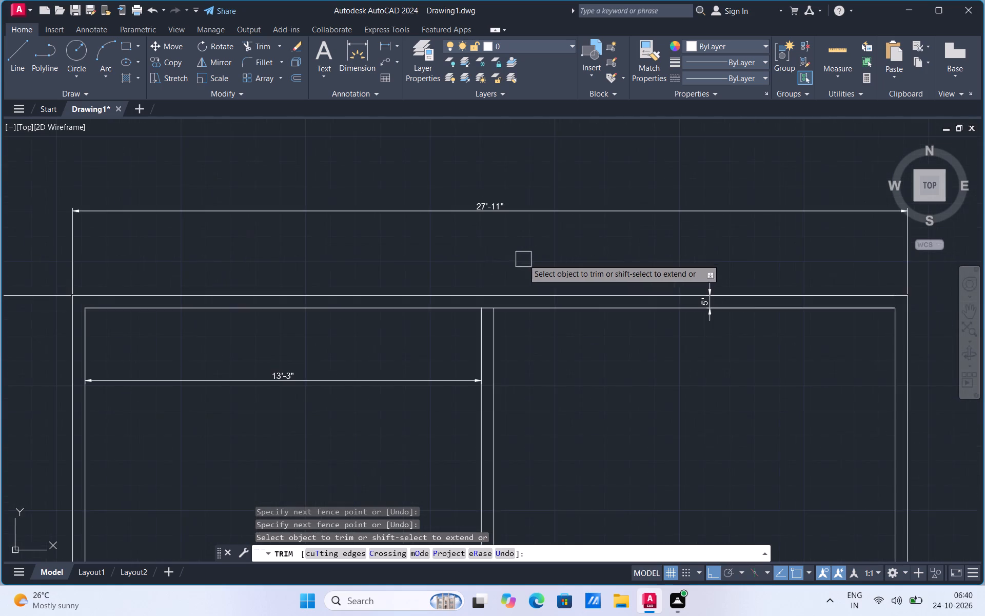
scroll(492, 290, "up", 3)
left_click(464, 367)
scroll(553, 241, "down", 4)
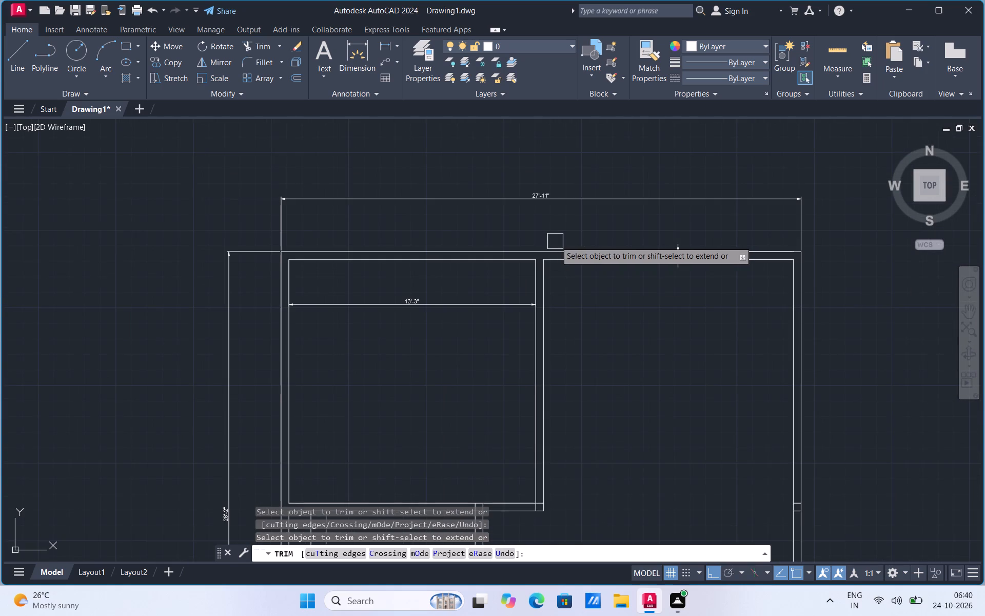
scroll(556, 241, "down", 2)
scroll(599, 253, "up", 3)
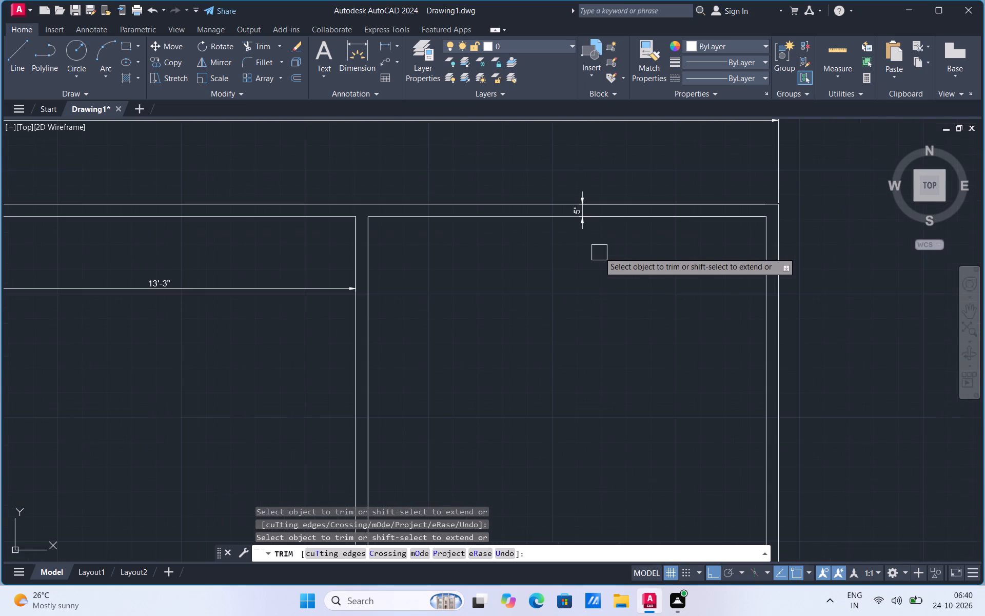
key("Escape")
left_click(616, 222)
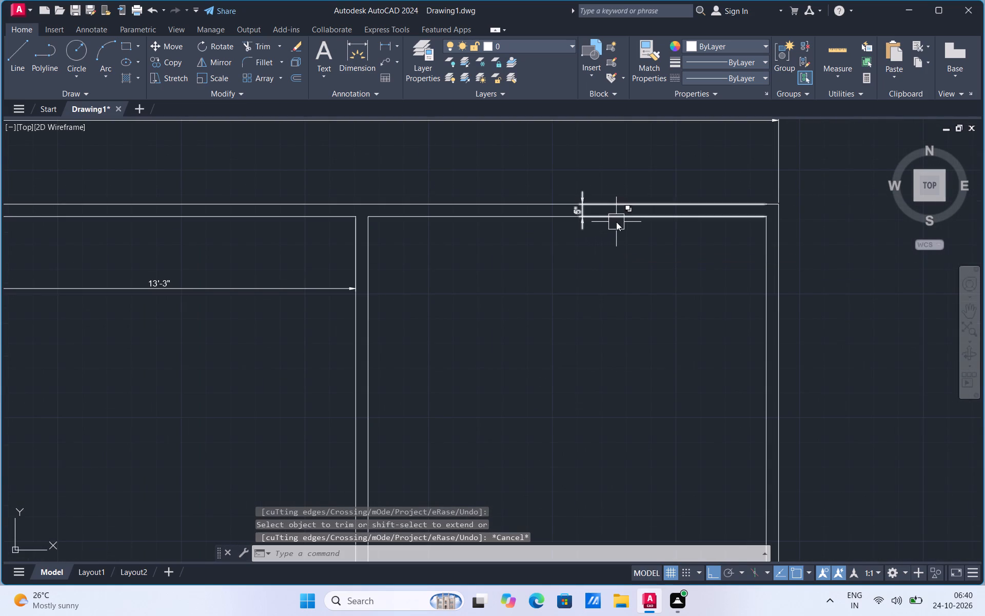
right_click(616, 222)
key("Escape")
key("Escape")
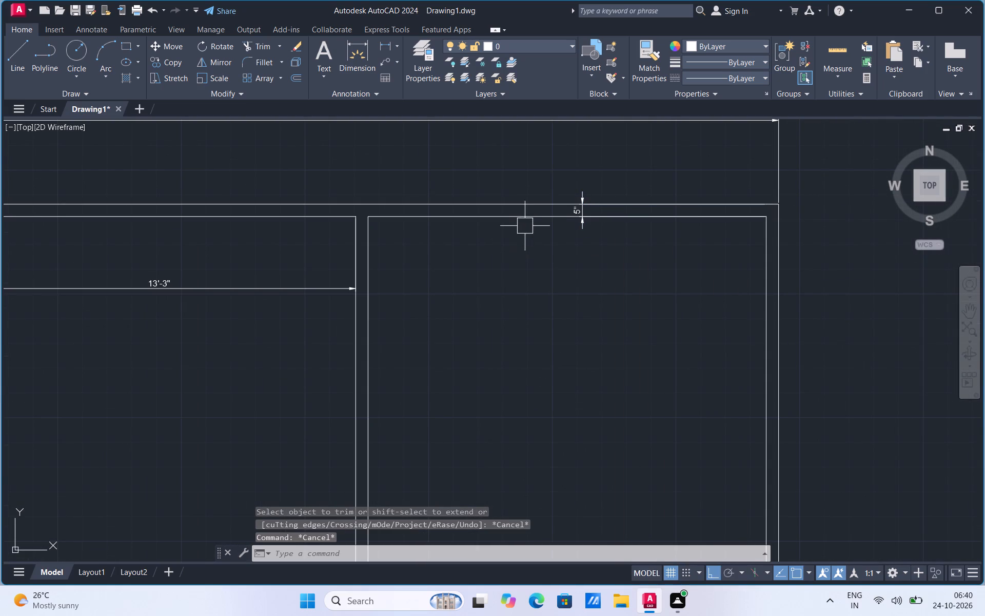
Copy the top wall's inner line in the upper-right room 8'0" down.
left_click(528, 219)
right_click(528, 219)
left_click(565, 321)
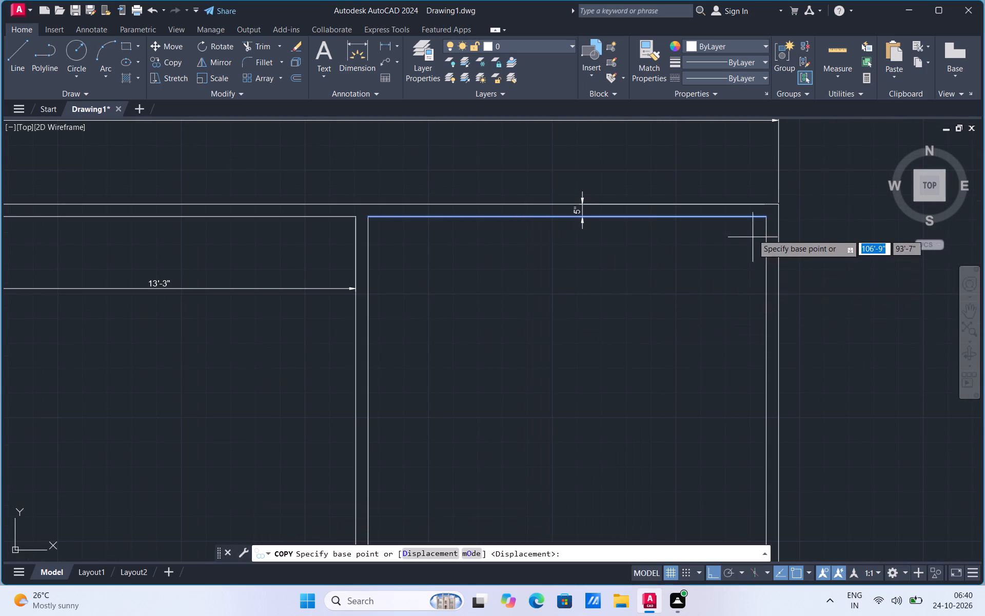
left_click(764, 215)
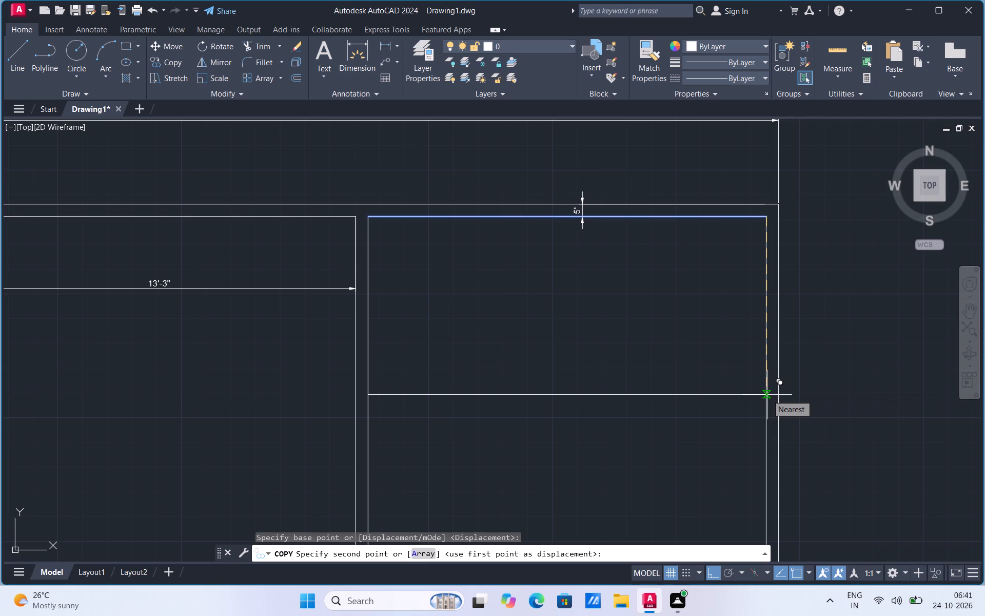
key("8")
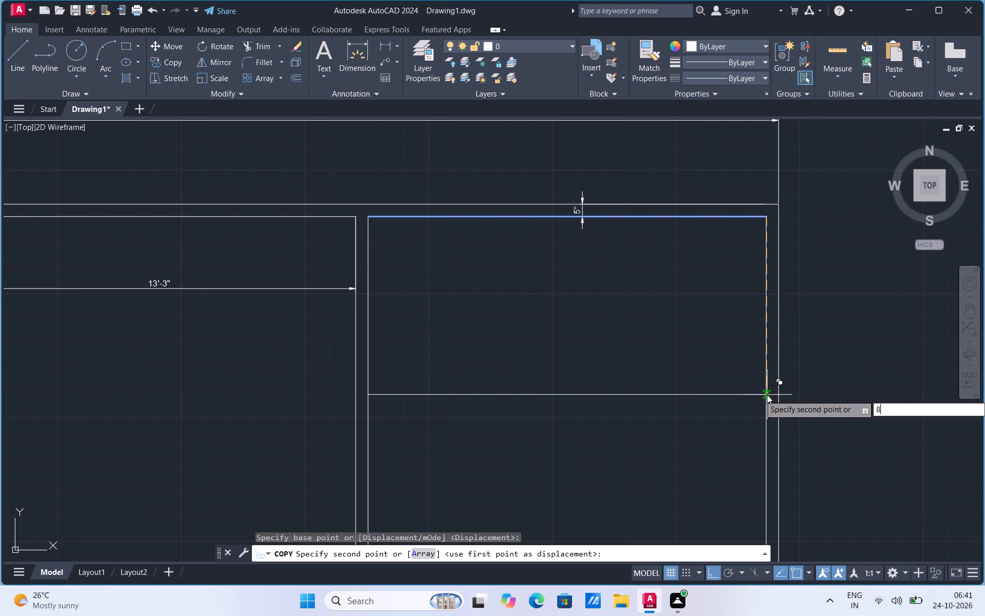
key("apostrophe")
key("Return")
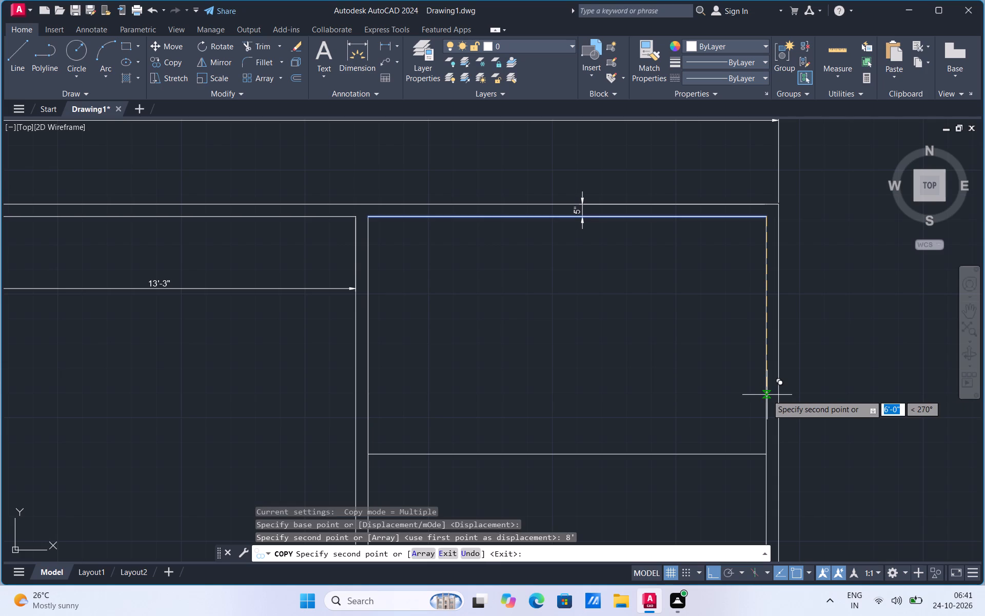
key("Escape")
scroll(692, 307, "down", 3)
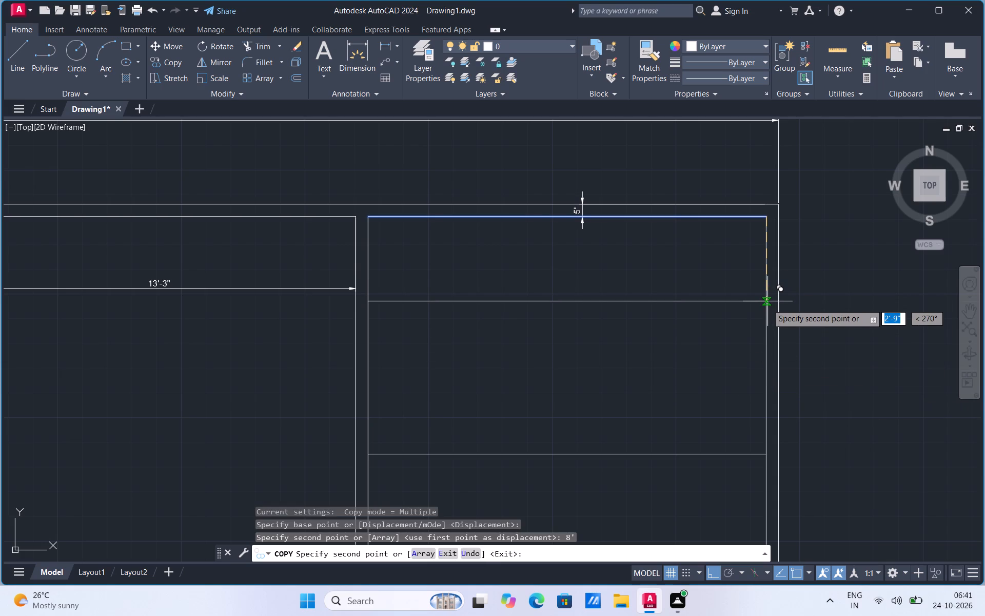
key("Escape")
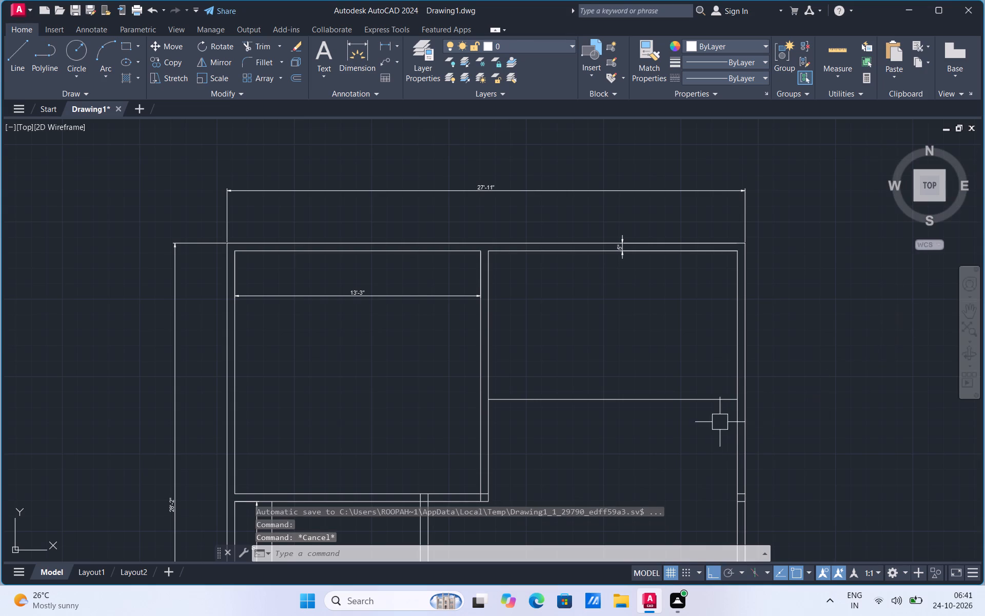
Copy the new horizontal partition line in the upper-right room 5" down to form the partition's second face.
scroll(719, 421, "up", 2)
left_click(708, 369)
right_click(708, 369)
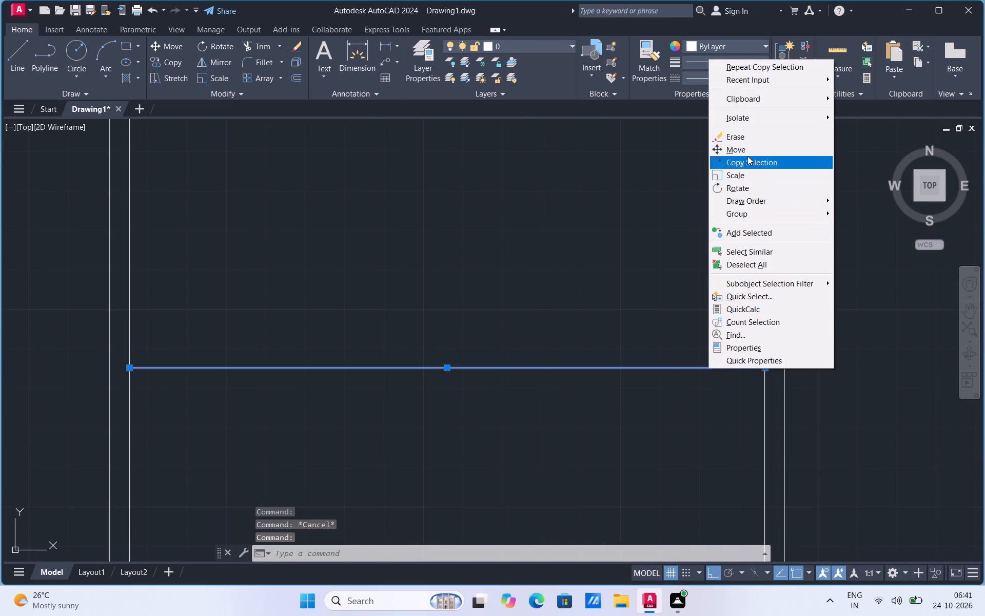
left_click(744, 162)
scroll(750, 232, "down", 2)
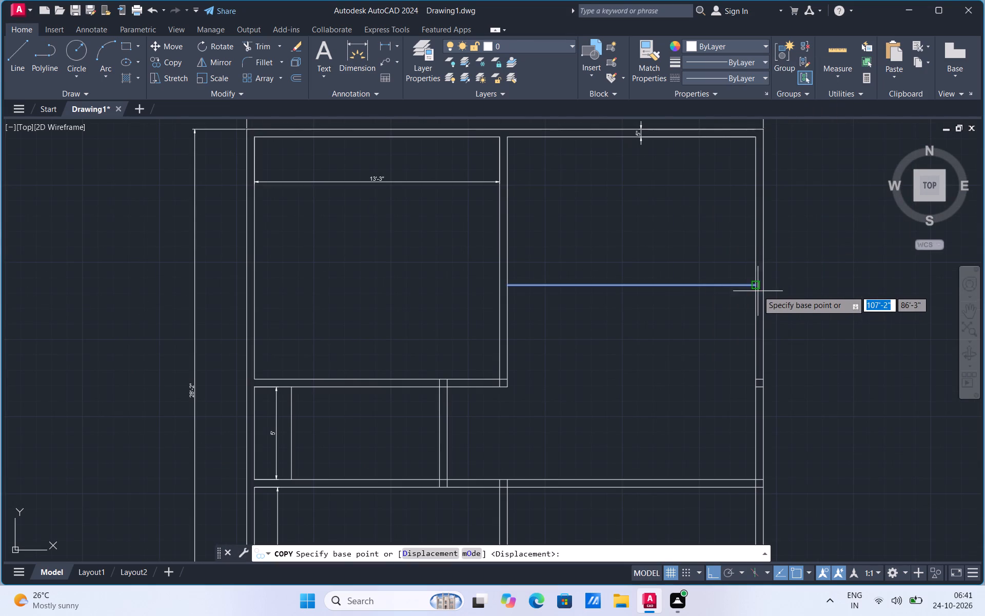
left_click(756, 284)
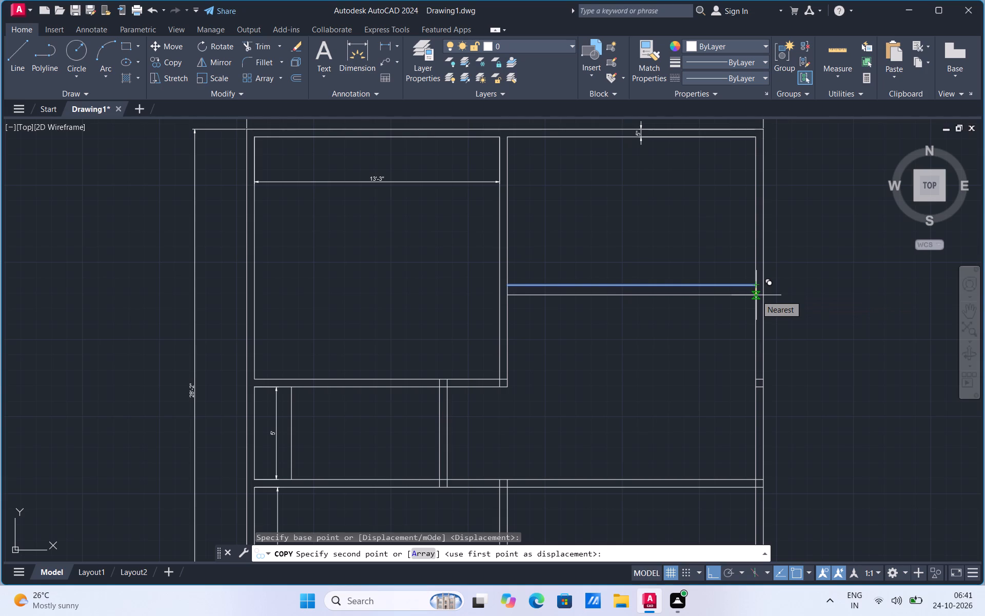
key("5")
key("Return")
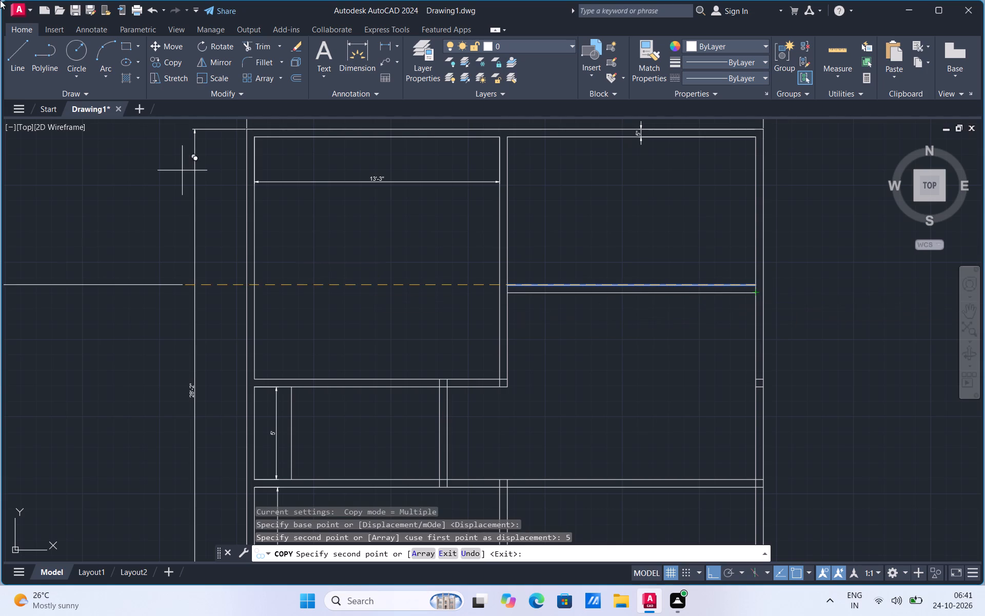
key("Escape")
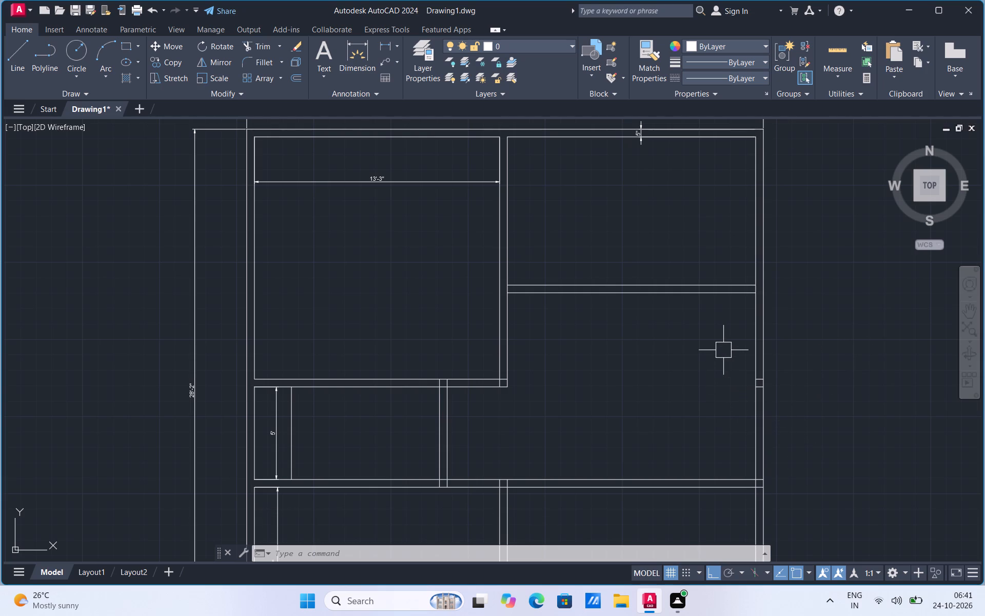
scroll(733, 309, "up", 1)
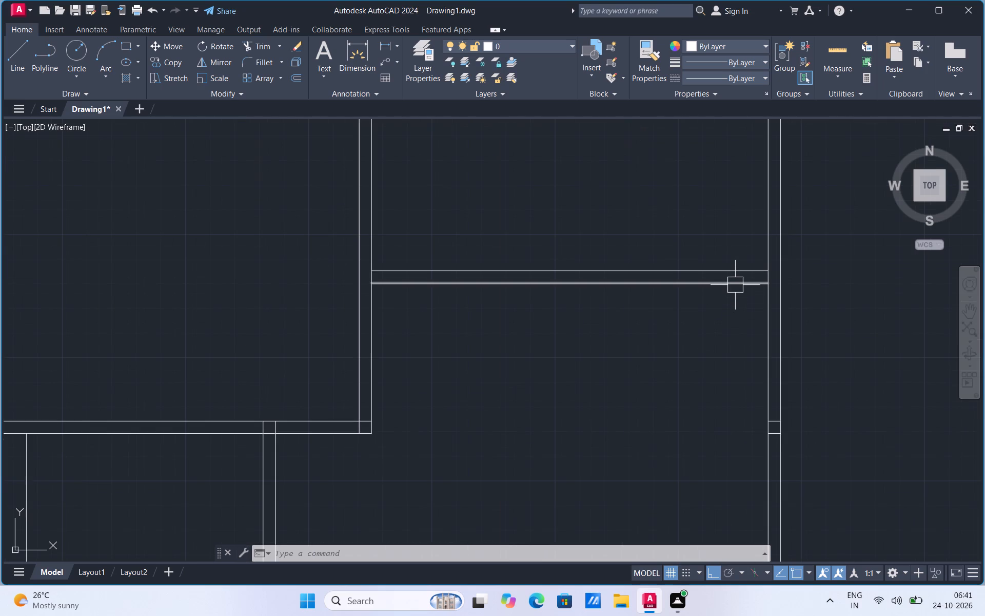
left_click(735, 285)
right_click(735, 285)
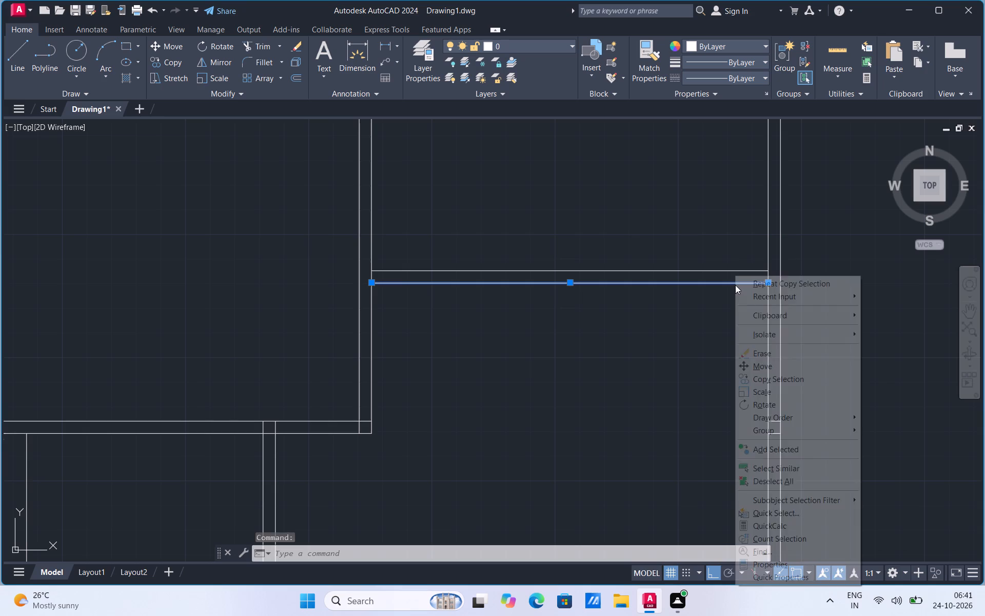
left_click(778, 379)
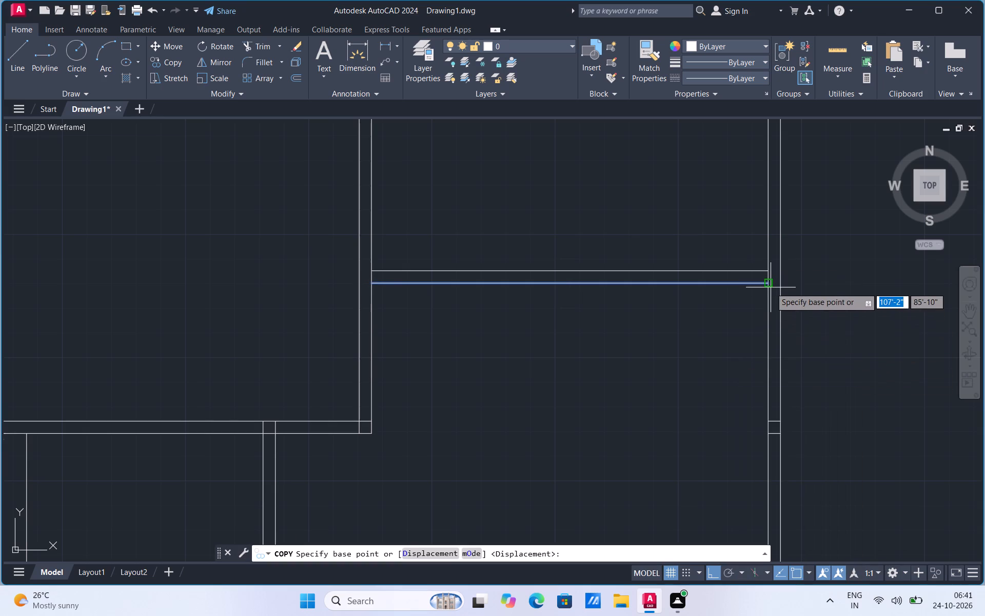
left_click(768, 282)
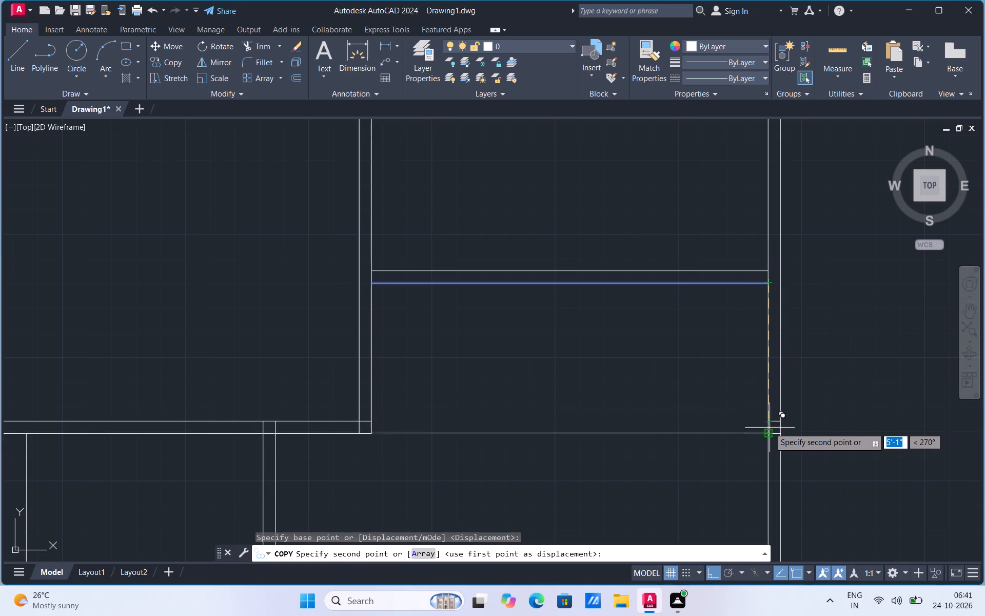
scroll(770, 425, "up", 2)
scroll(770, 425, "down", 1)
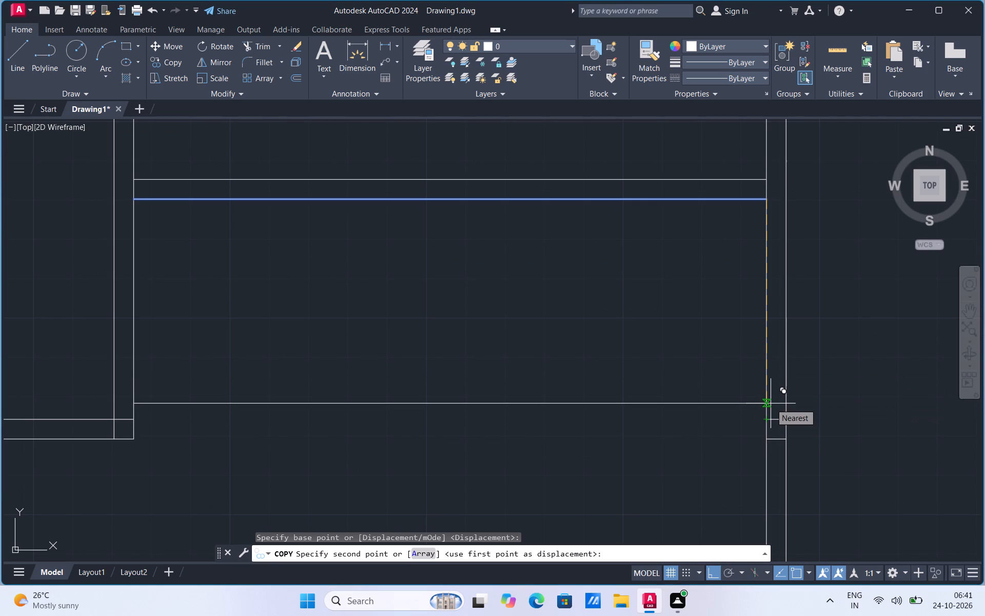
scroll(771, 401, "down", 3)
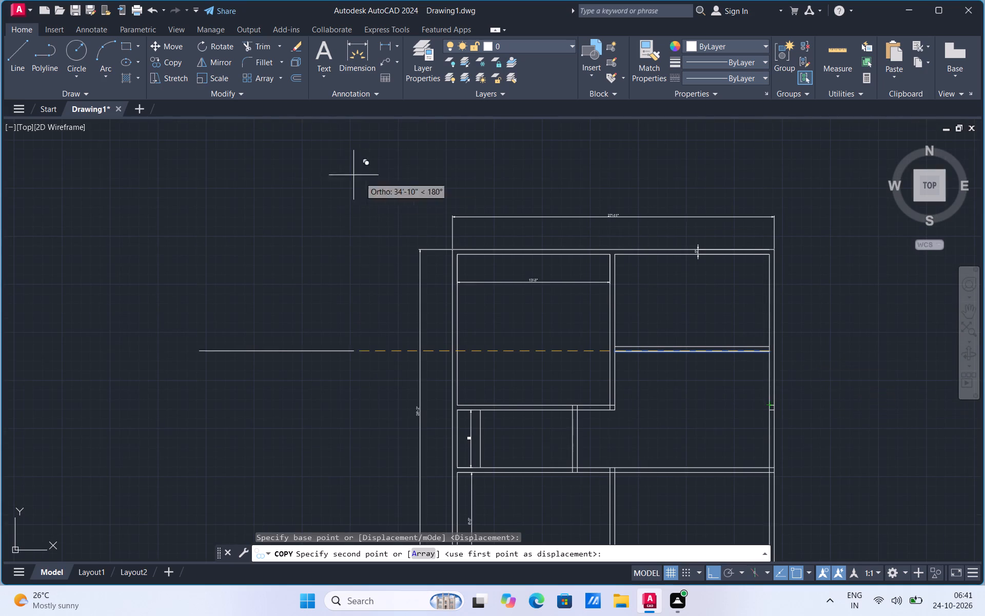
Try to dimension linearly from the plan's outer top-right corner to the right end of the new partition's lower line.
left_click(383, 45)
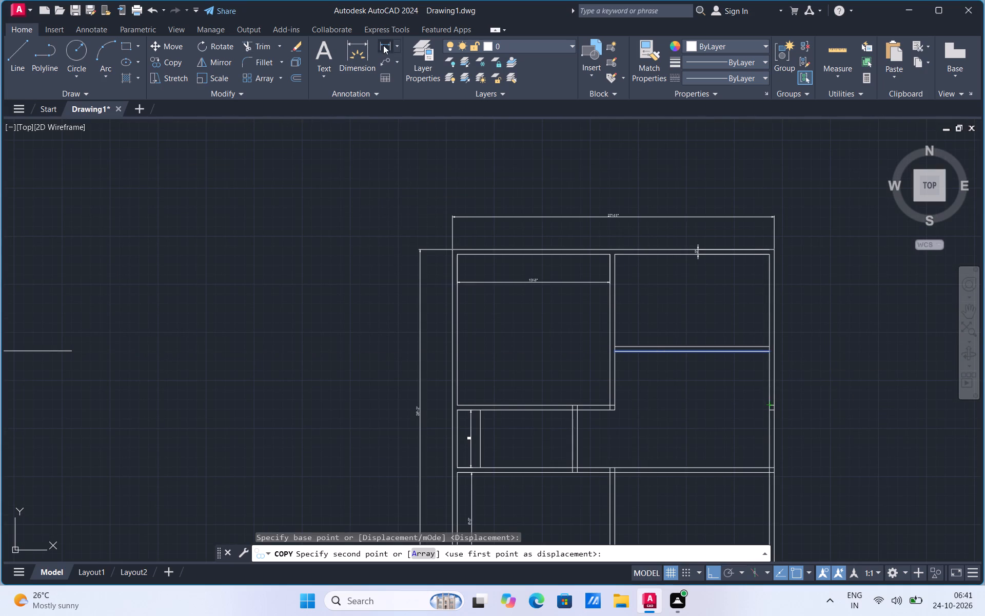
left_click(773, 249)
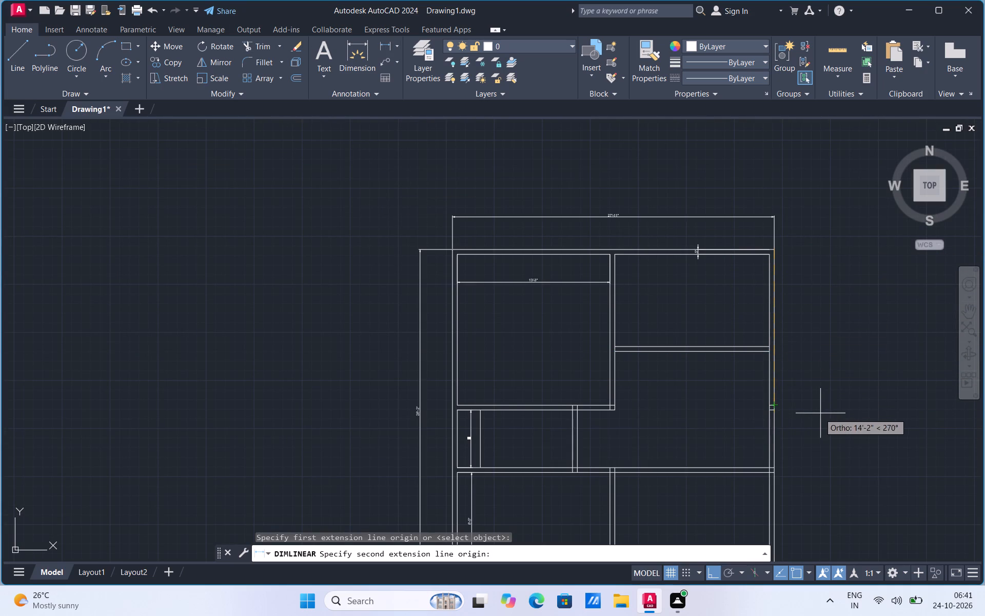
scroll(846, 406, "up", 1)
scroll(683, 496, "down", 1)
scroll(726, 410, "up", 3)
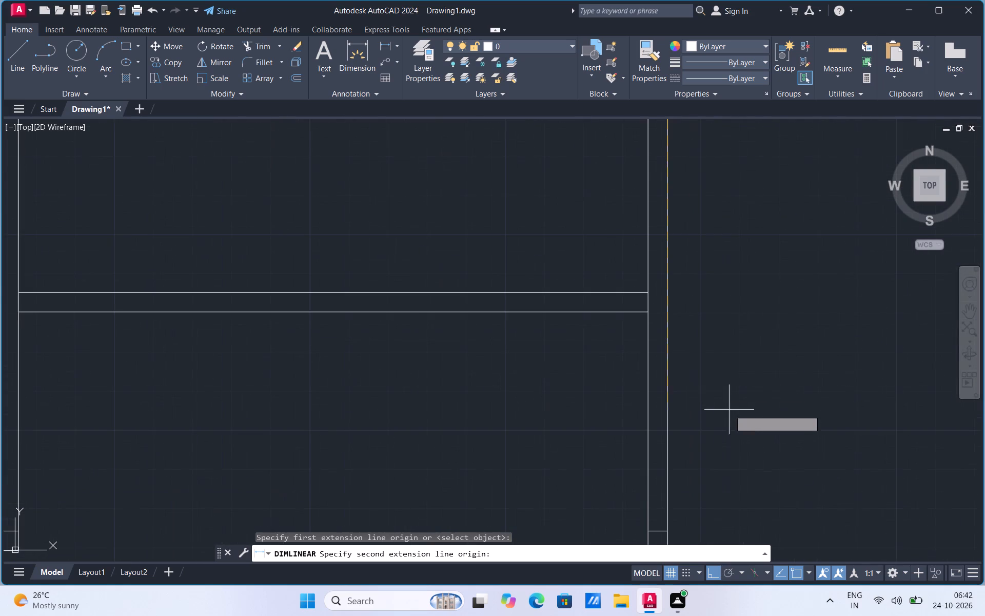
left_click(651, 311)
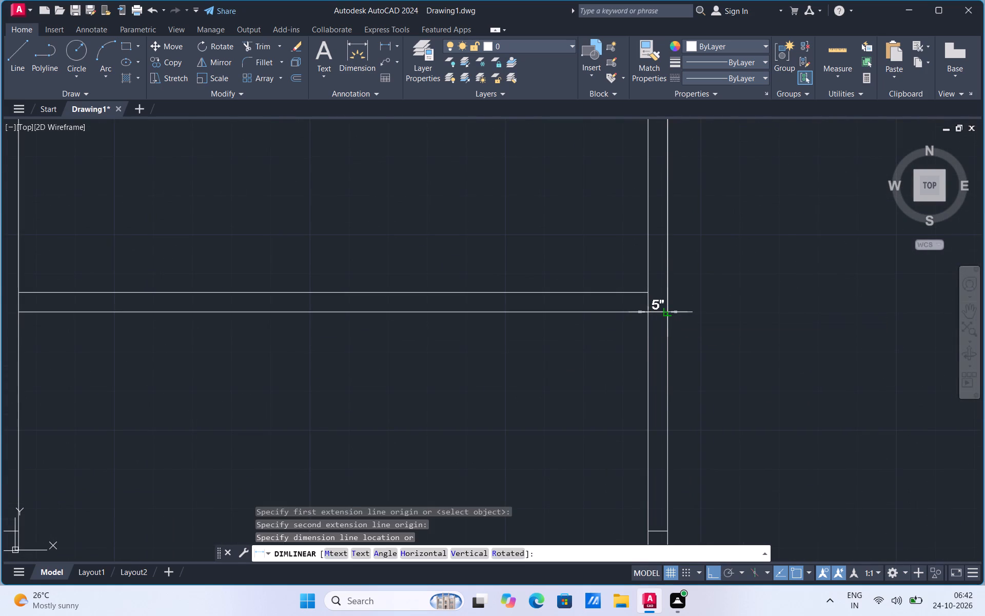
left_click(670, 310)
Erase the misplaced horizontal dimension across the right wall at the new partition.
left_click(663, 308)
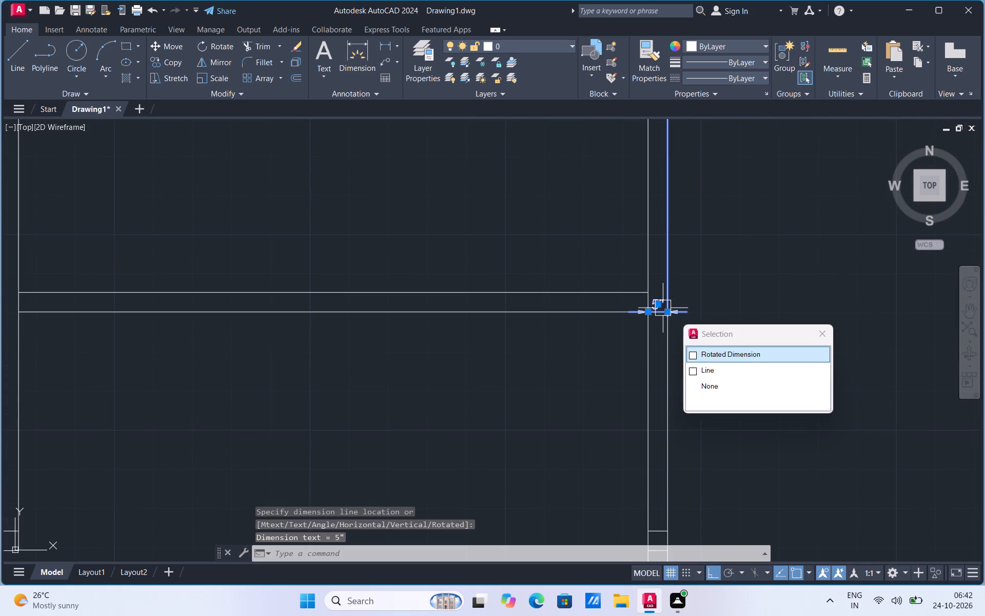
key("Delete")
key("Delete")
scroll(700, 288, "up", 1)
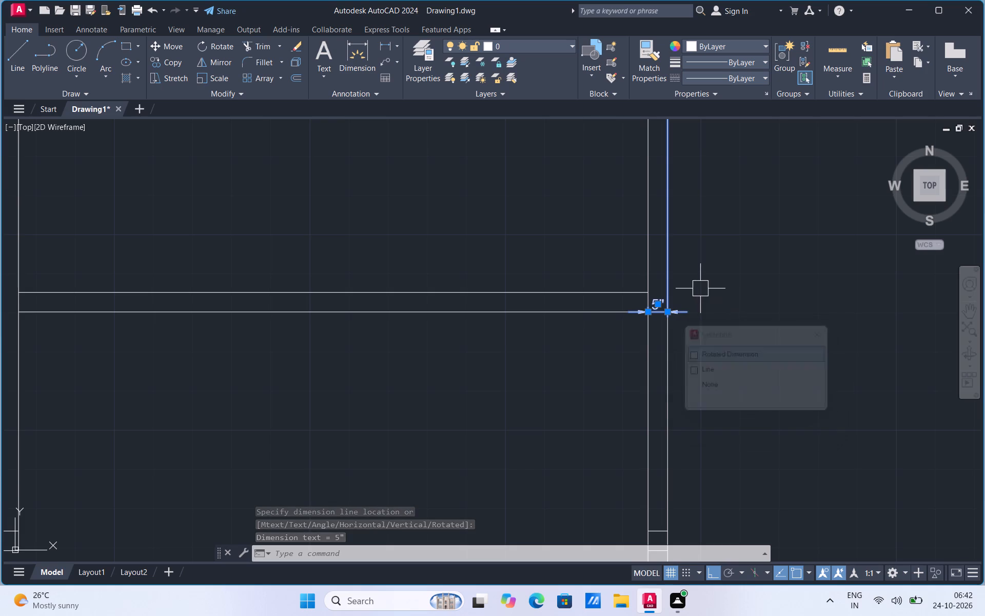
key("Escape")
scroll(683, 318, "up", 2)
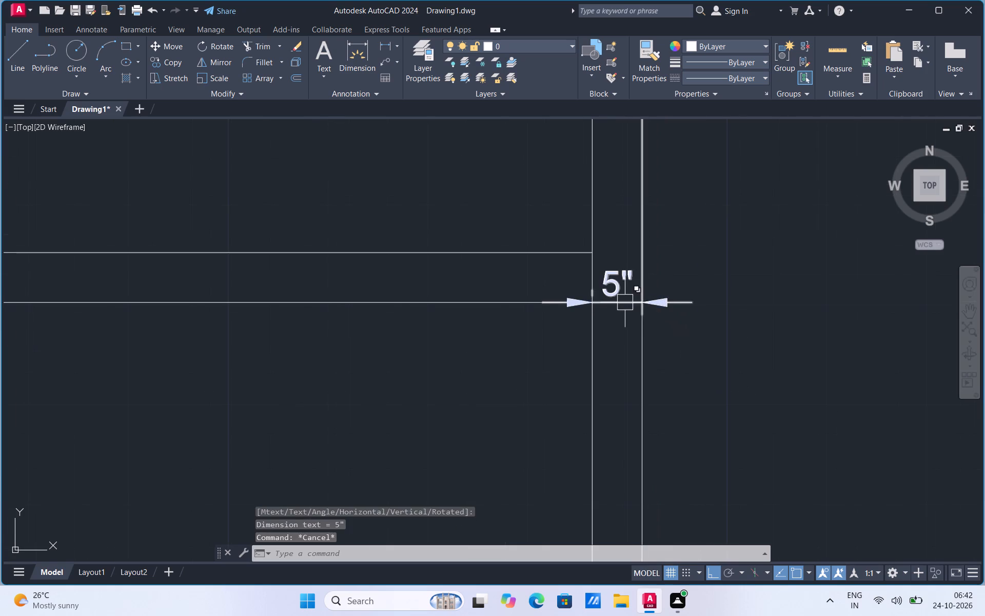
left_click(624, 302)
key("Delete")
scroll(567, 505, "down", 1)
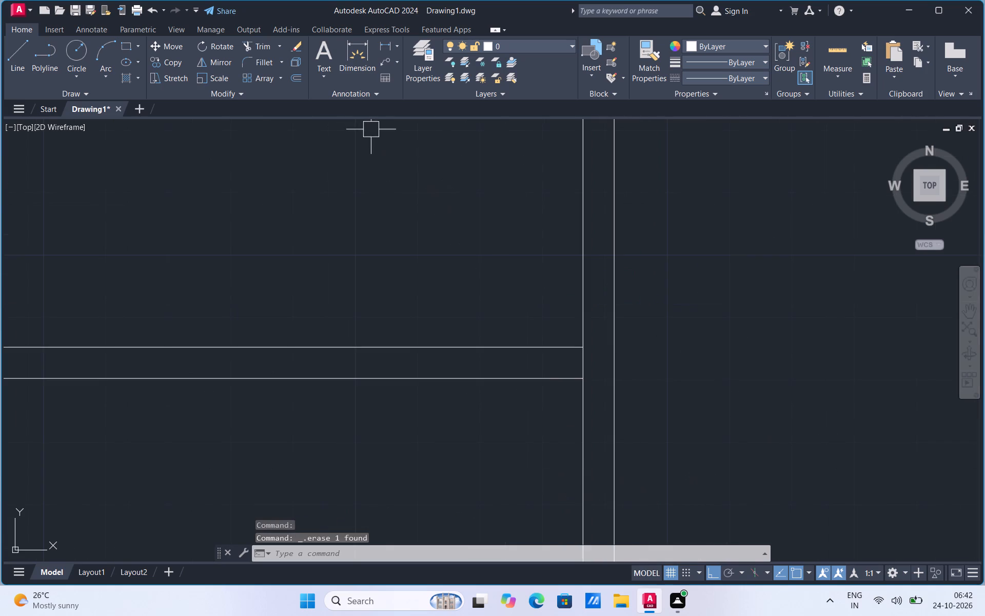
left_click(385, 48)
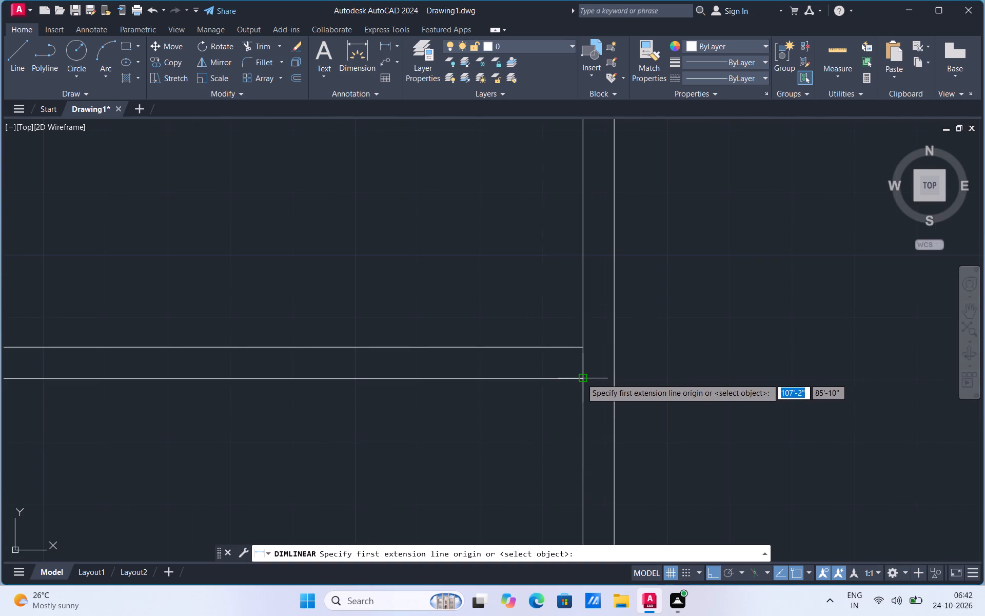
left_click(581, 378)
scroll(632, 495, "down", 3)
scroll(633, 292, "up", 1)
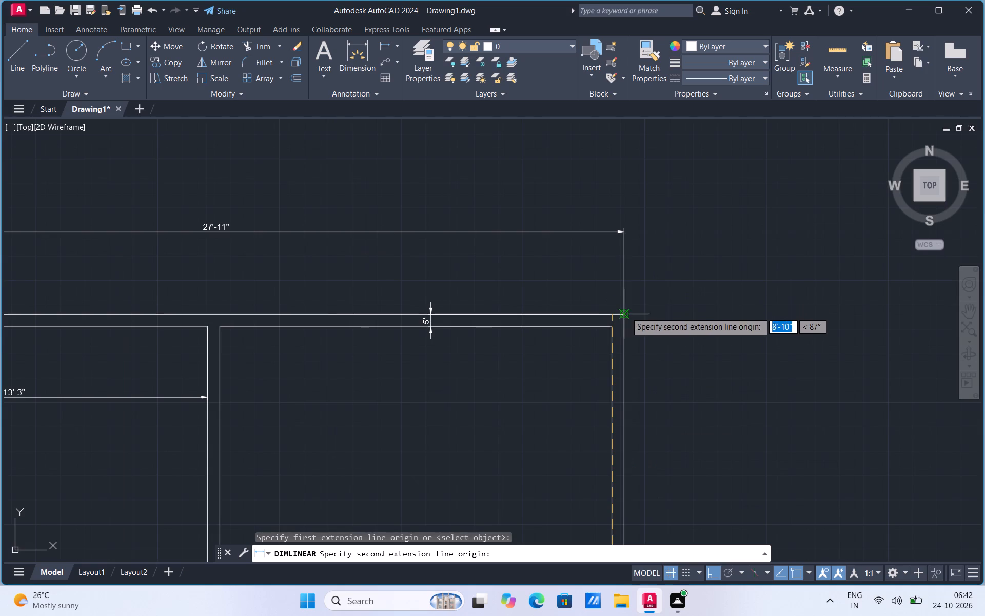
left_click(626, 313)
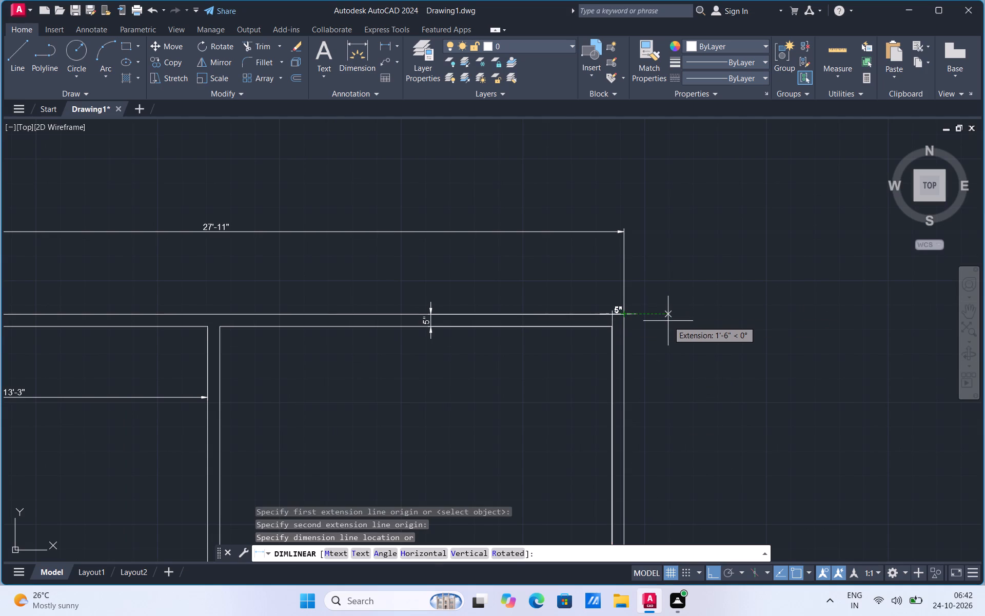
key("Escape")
Extend both lines of the upper-right room's new partition to the right wall's outer line.
scroll(629, 316, "up", 1)
scroll(627, 294, "down", 2)
scroll(626, 512, "up", 2)
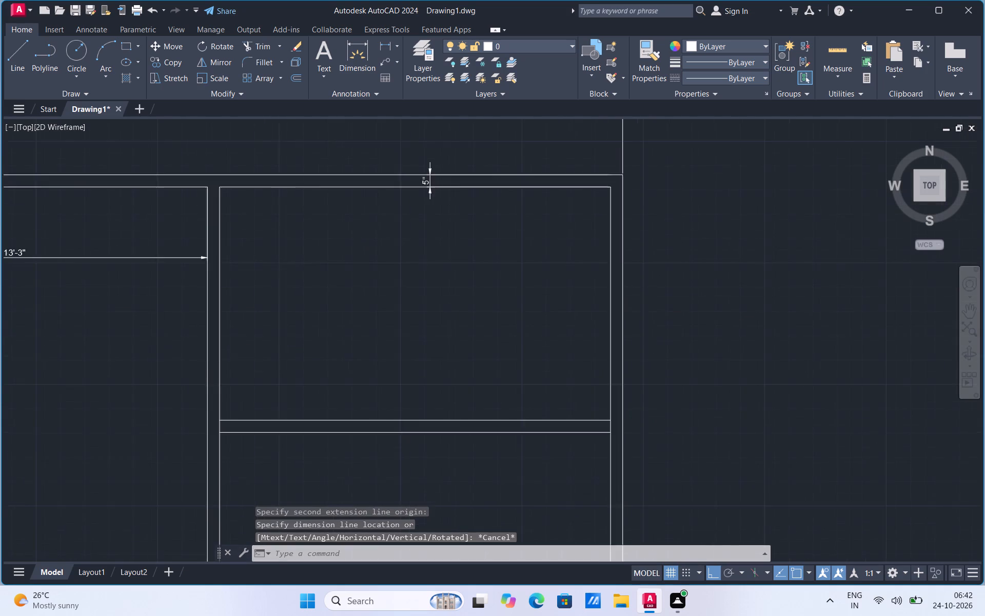
type("ex")
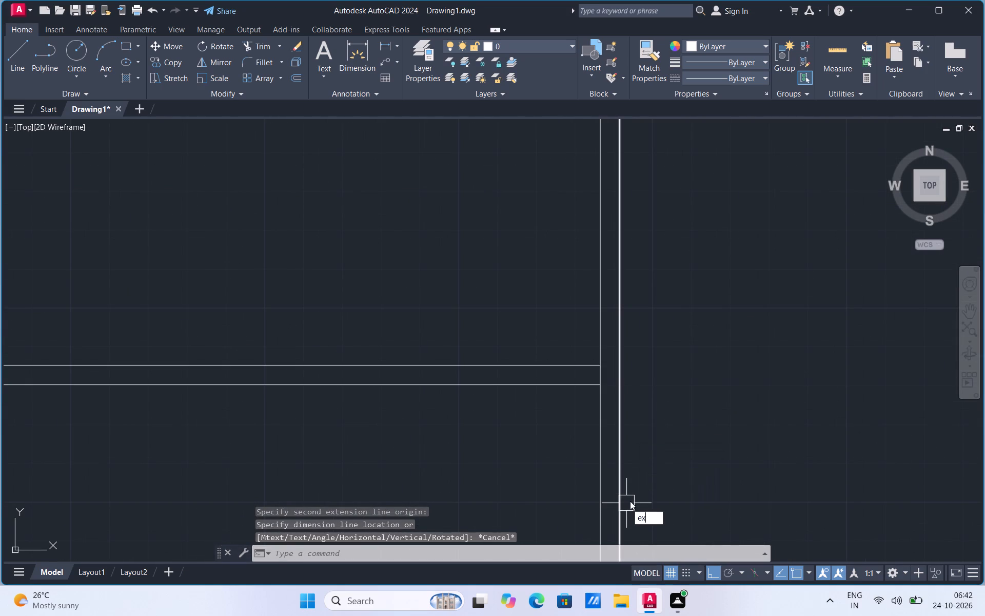
left_click(685, 436)
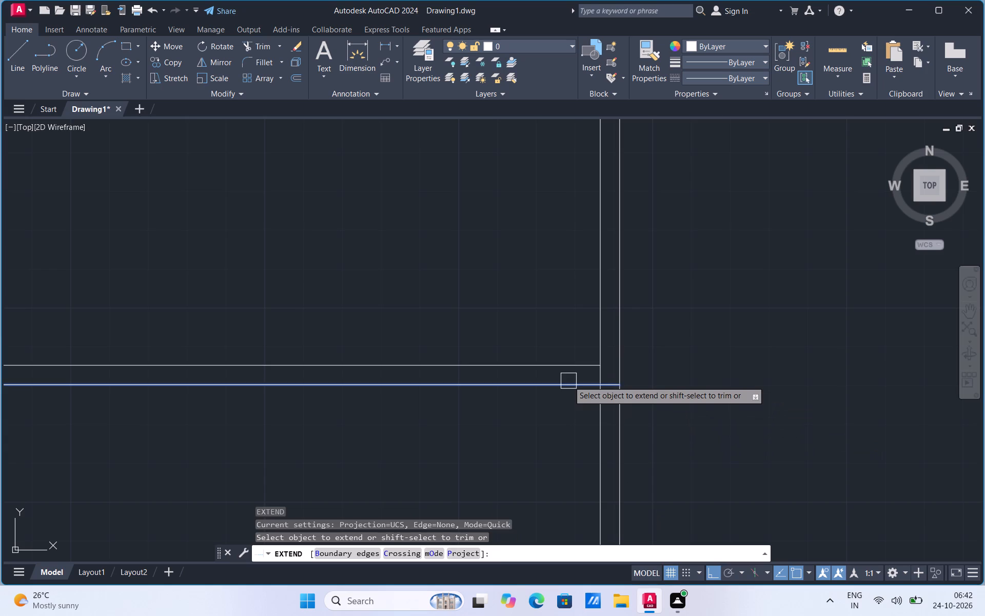
left_click(568, 381)
left_click(568, 373)
scroll(627, 355, "down", 4)
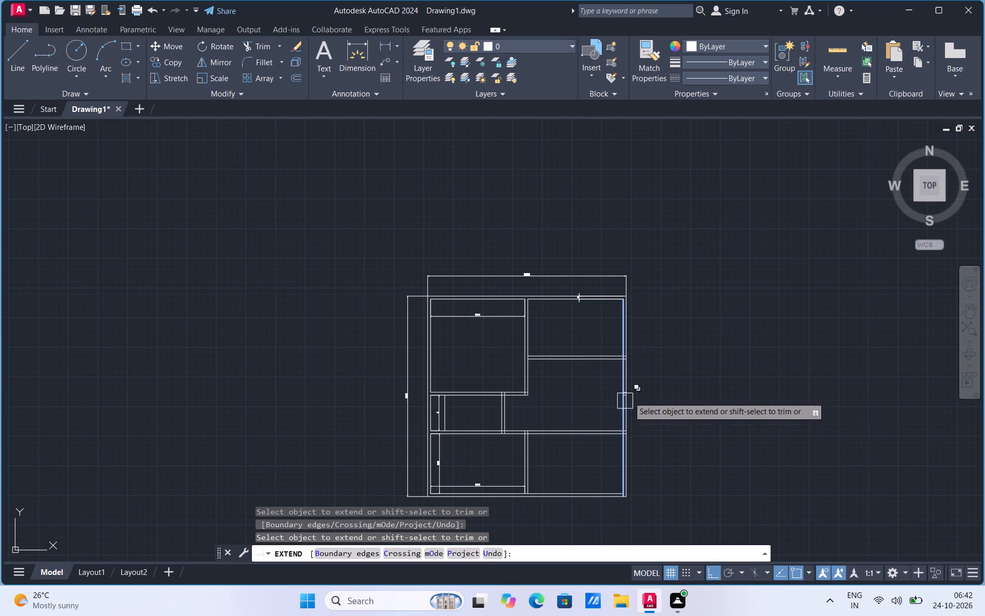
scroll(656, 350, "up", 2)
key("Escape")
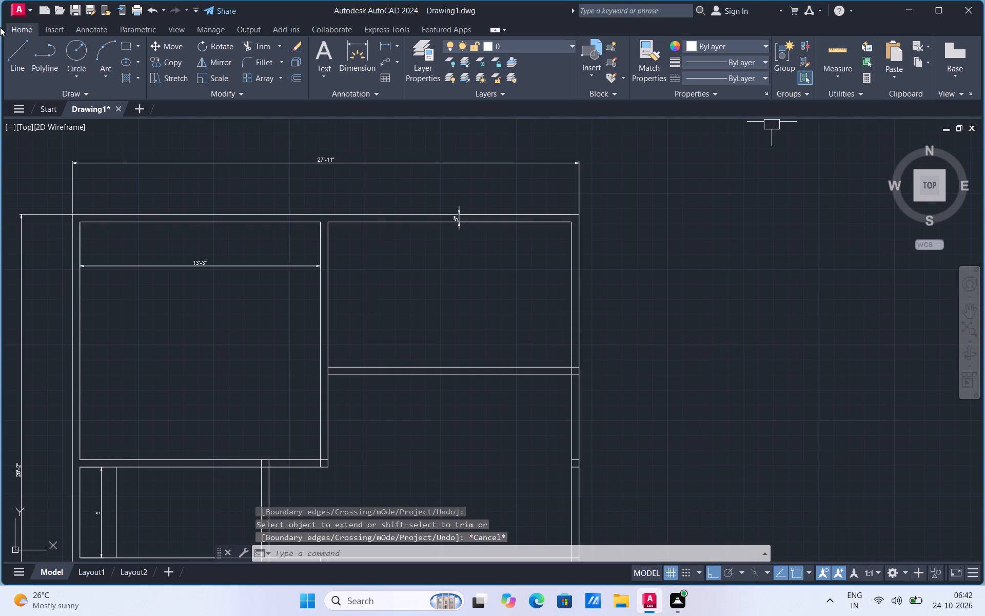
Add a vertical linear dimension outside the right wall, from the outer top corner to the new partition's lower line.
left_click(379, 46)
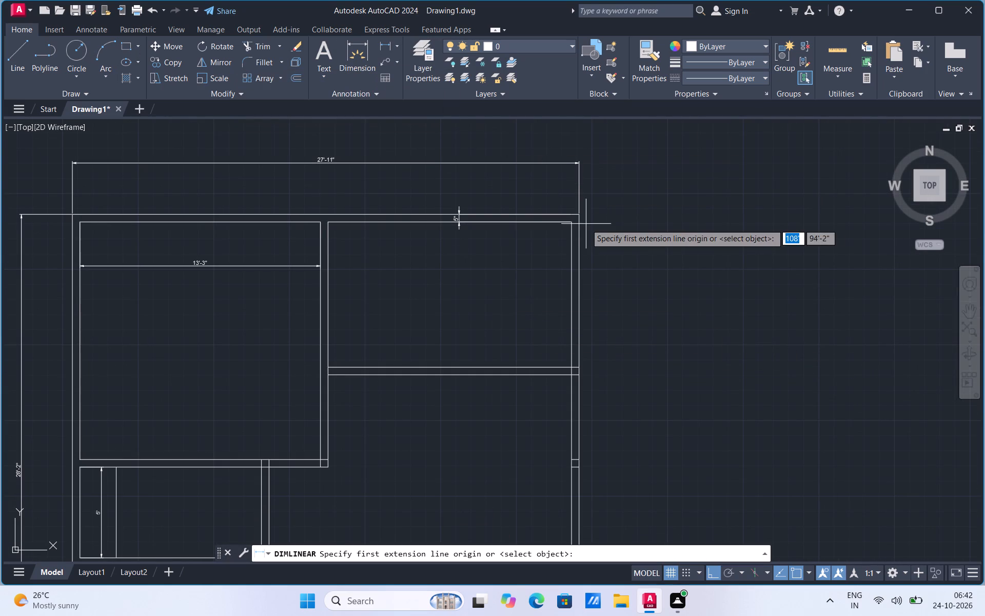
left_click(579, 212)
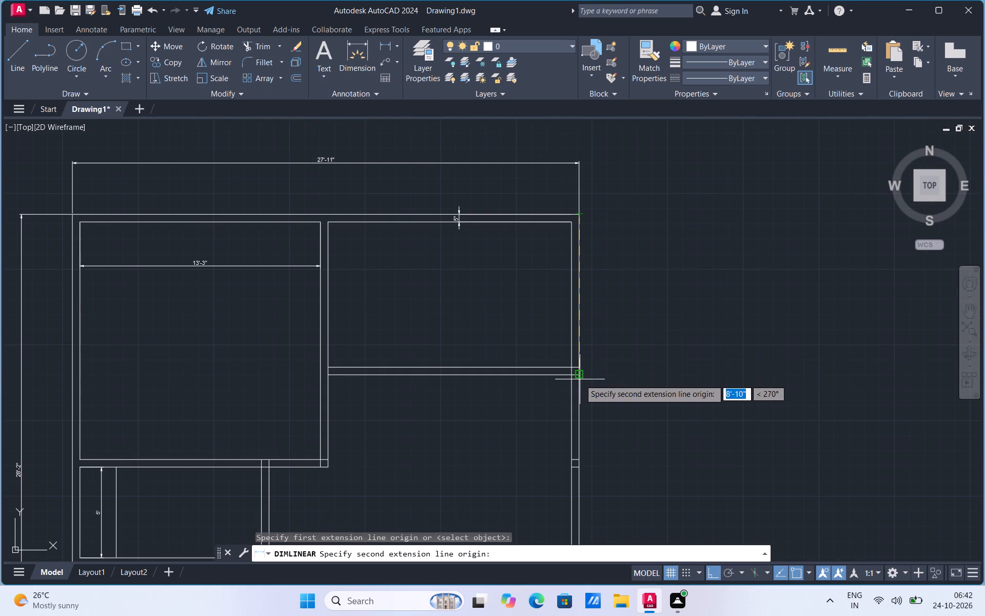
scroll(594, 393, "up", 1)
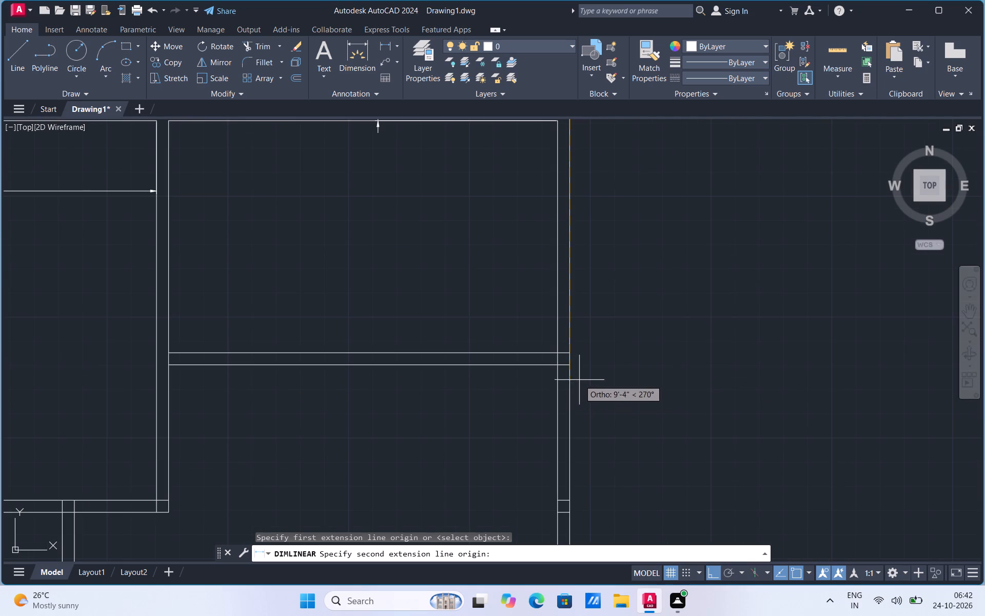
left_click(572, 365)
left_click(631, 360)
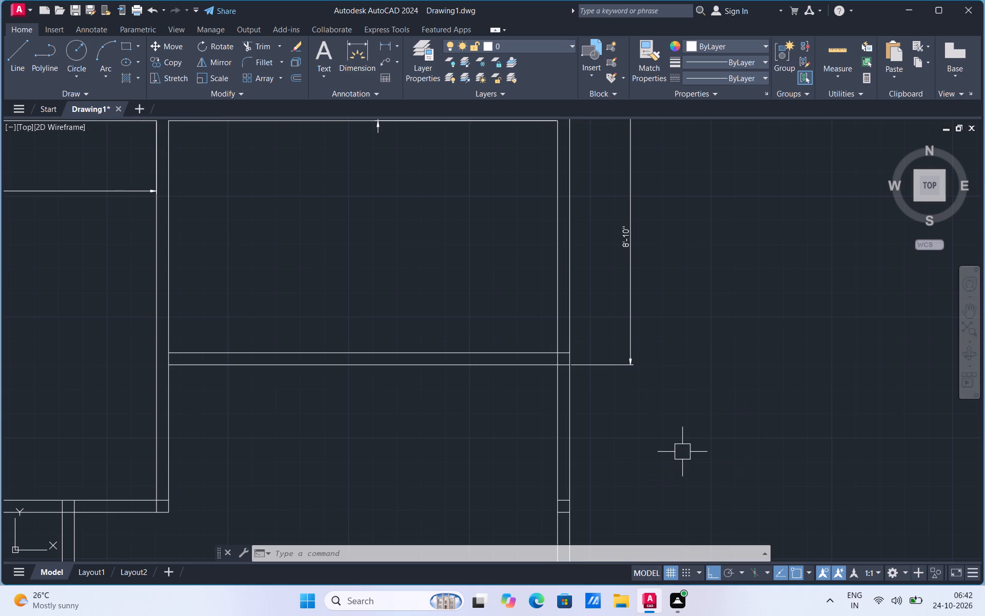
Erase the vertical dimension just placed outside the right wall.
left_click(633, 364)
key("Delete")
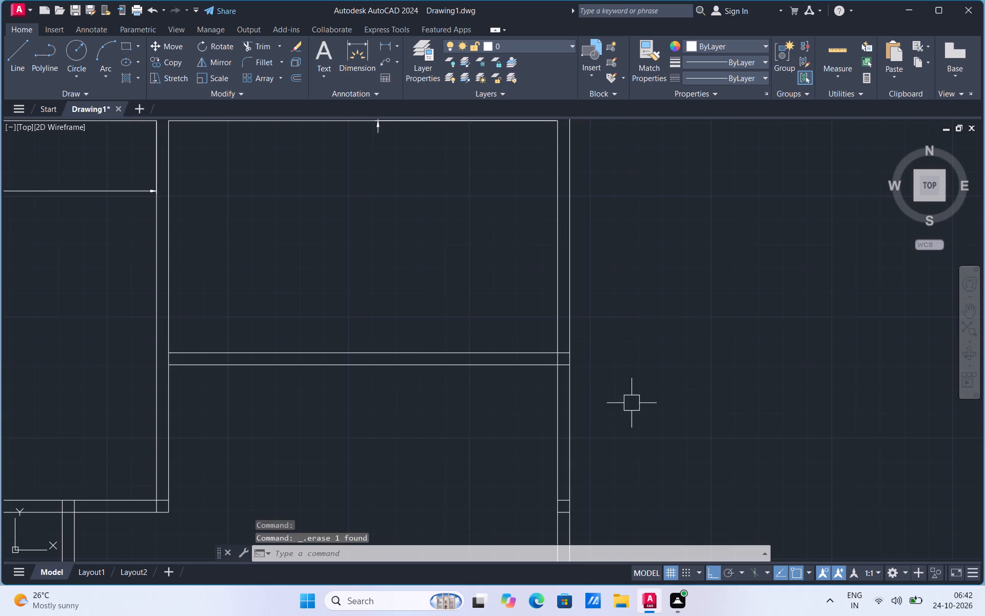
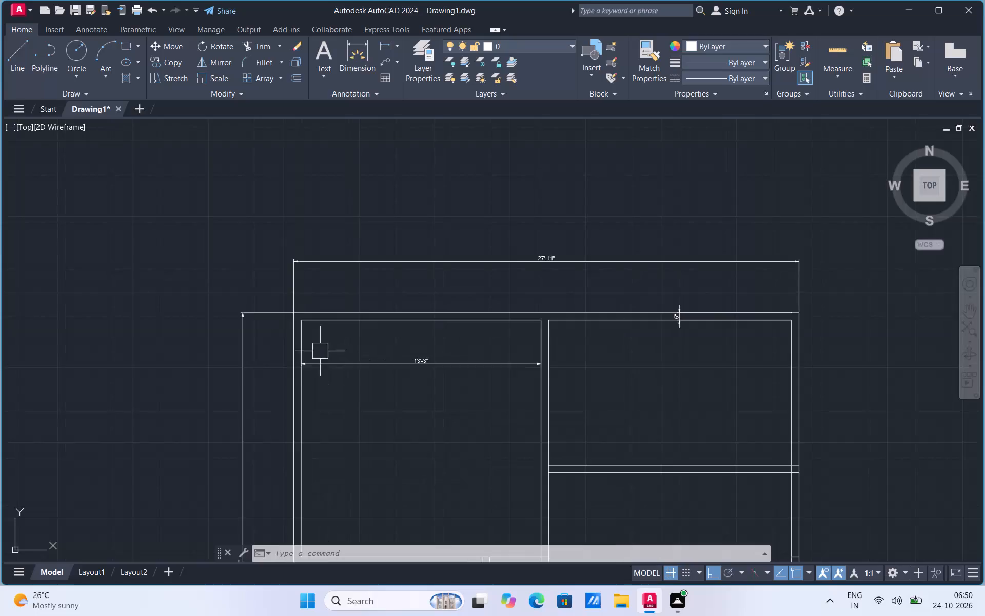
Draw a 9" by 9" rectangle inside the upper-left room, above its horizontal dimension.
scroll(302, 330, "up", 3)
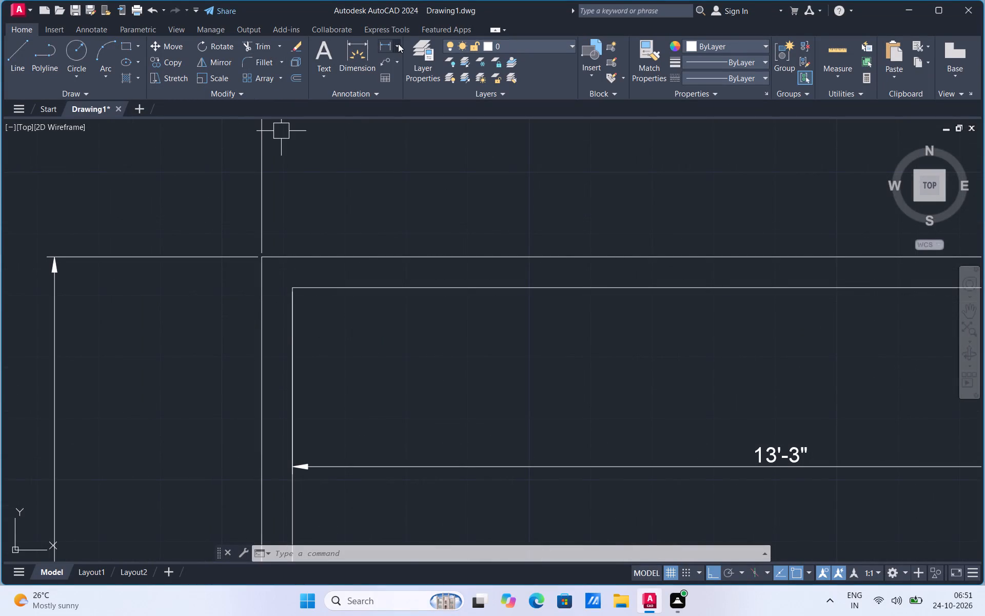
left_click(140, 44)
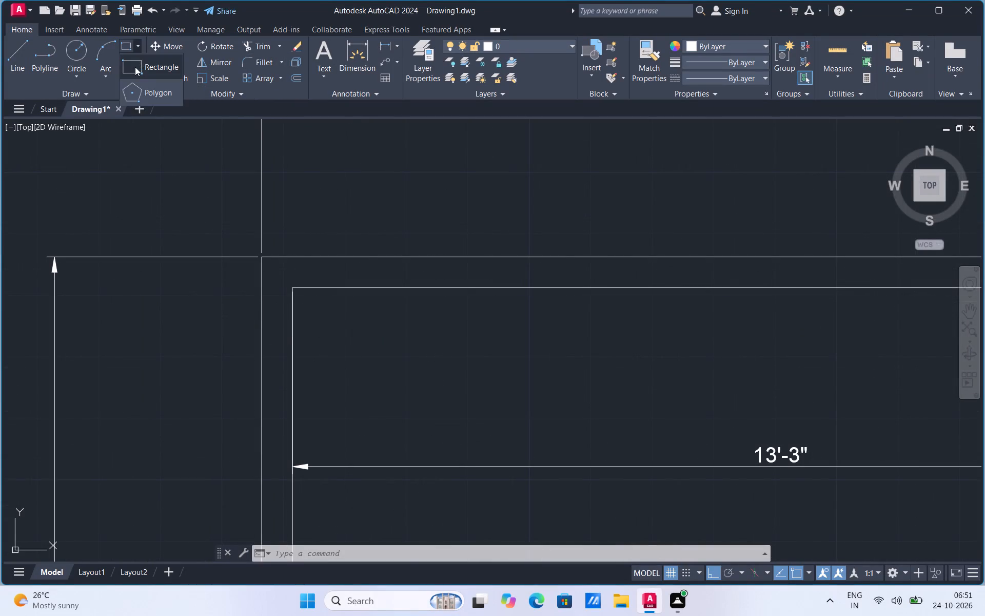
left_click(135, 67)
left_click(450, 365)
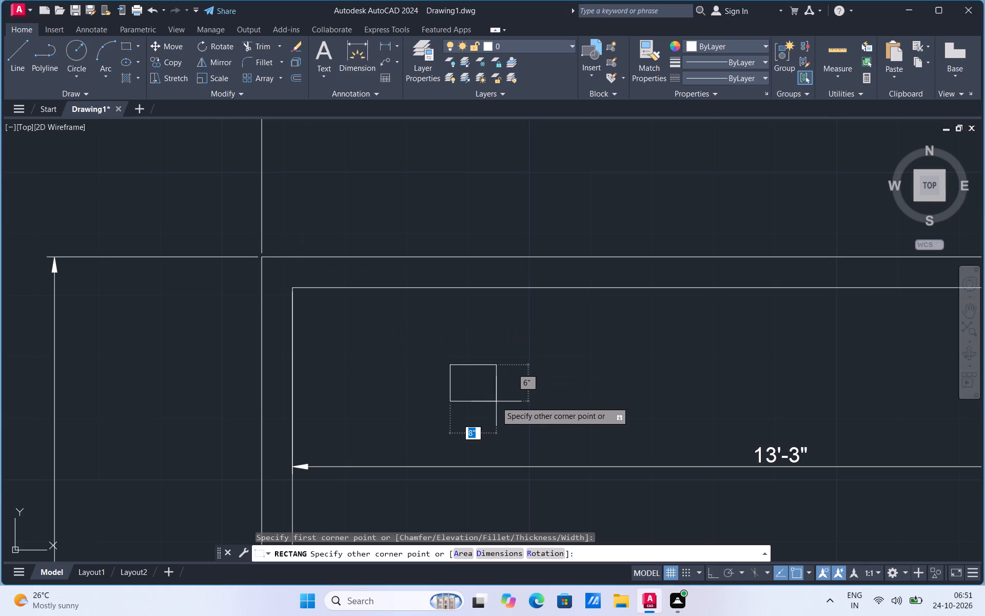
key("9")
type(",9")
key("Return")
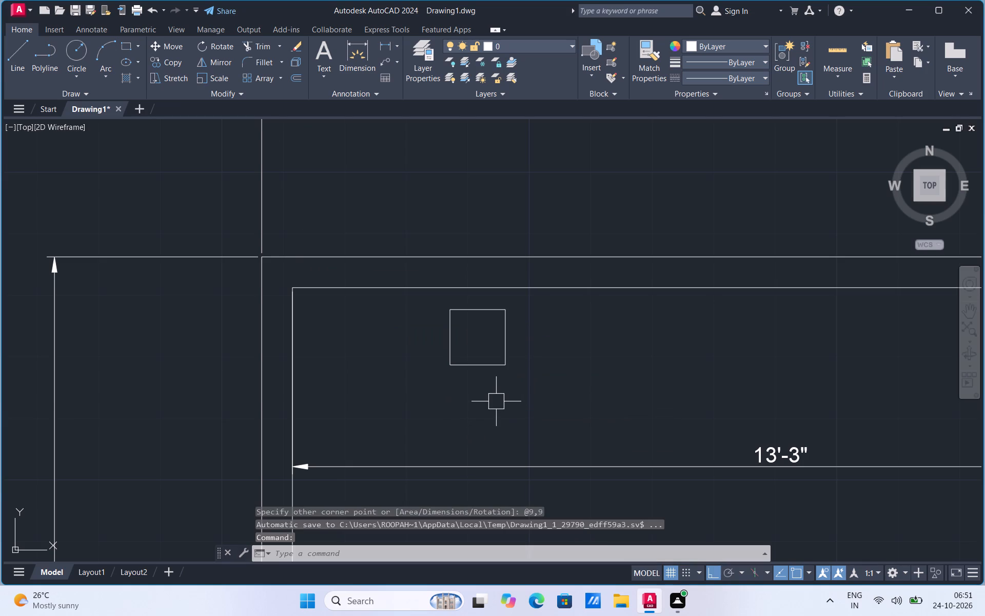
Add a vertical linear dimension inside the upper-left room between its lower-left and upper-left inner corners.
scroll(388, 306, "down", 3)
scroll(451, 354, "down", 1)
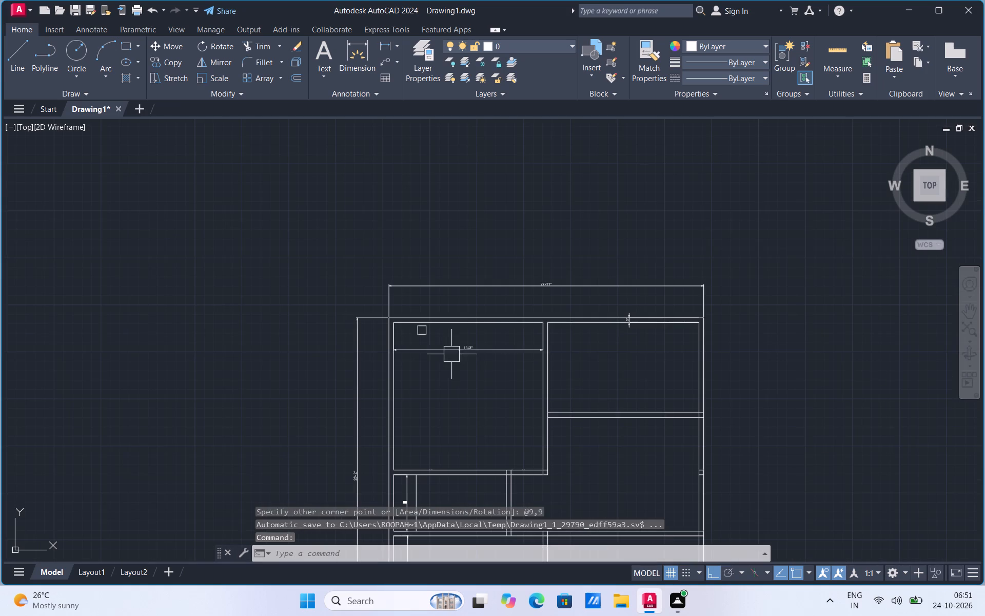
left_click(385, 44)
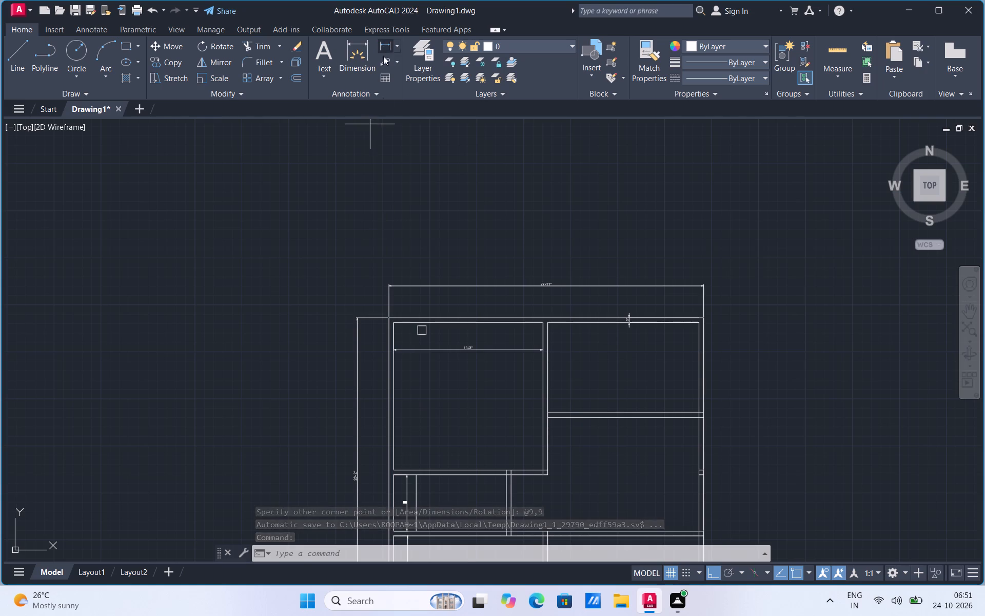
left_click(391, 469)
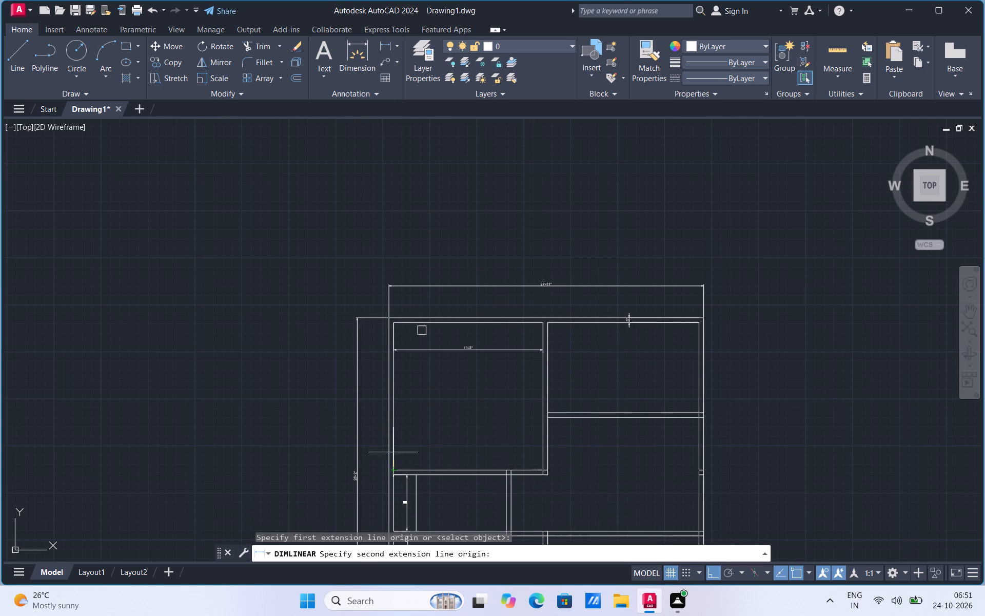
left_click(395, 321)
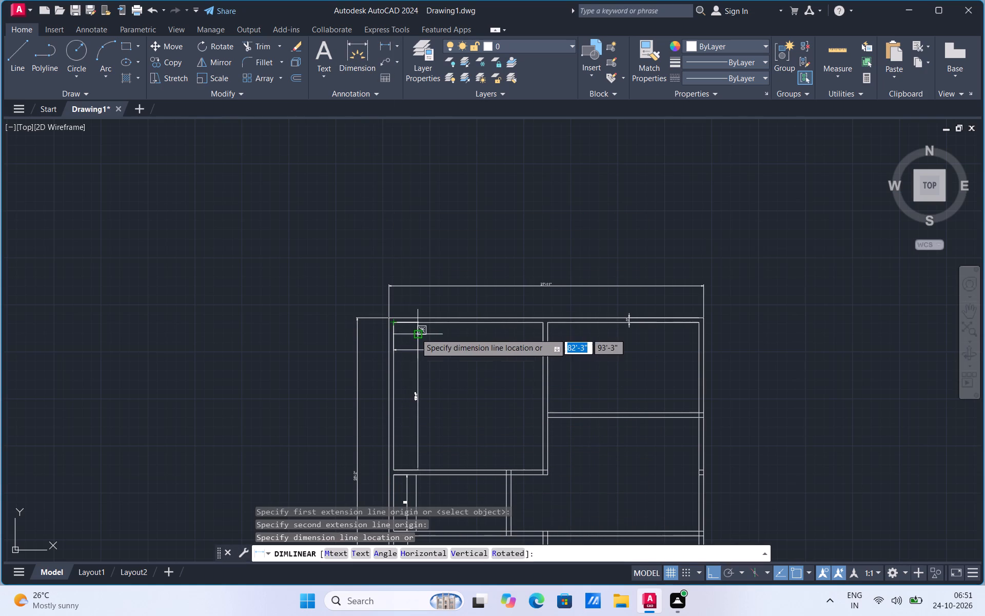
left_click(438, 338)
Add a horizontal linear dimension across the narrow strip at the left end of the middle-left room.
scroll(469, 387, "up", 3)
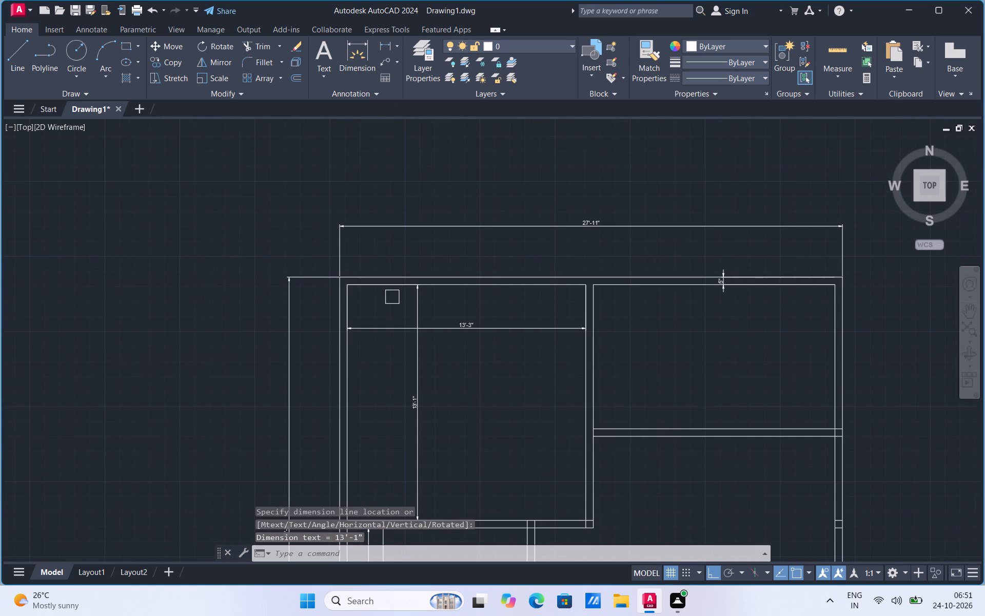
scroll(594, 321, "down", 3)
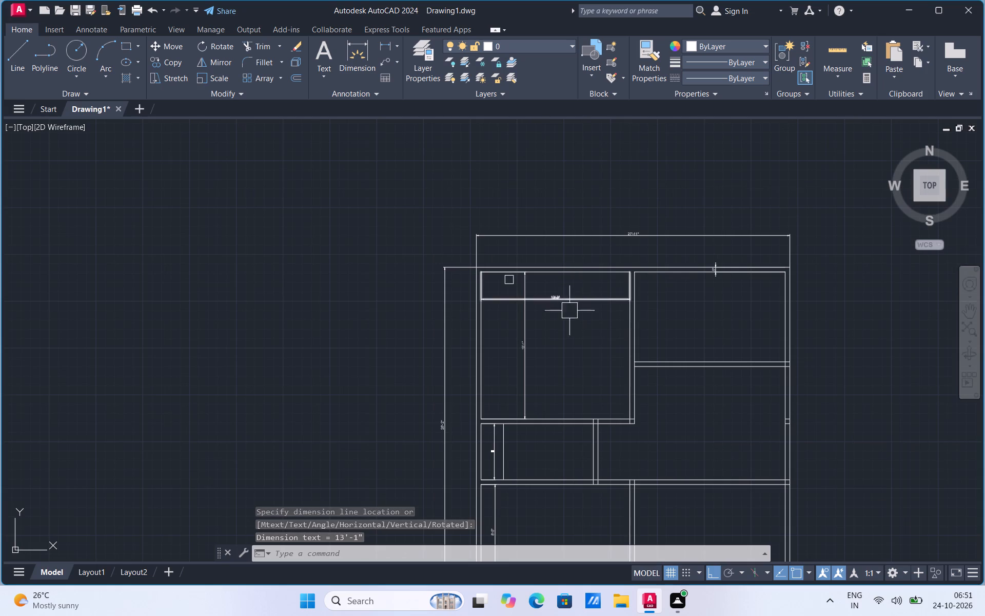
scroll(558, 467, "up", 3)
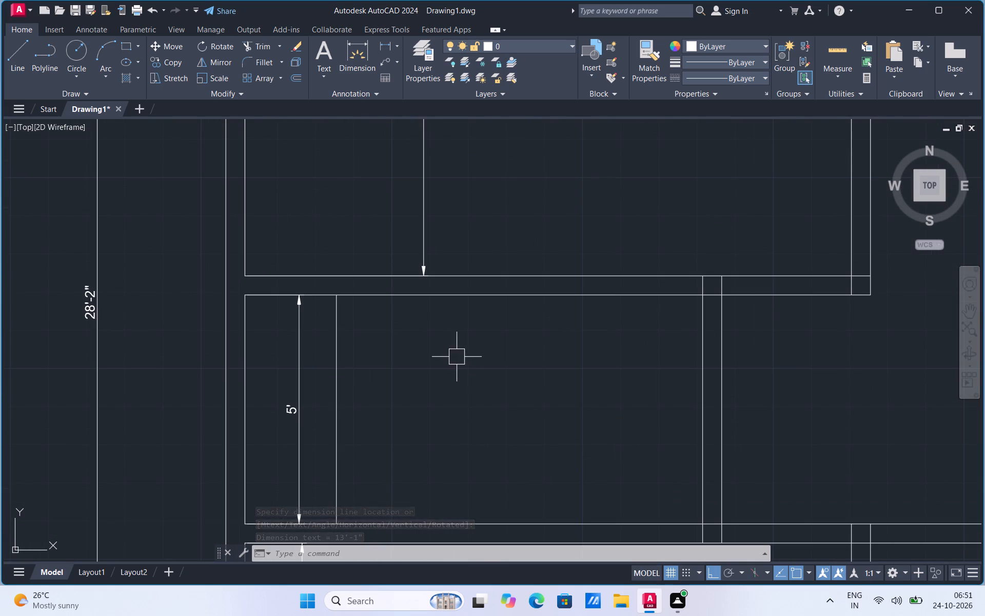
left_click(378, 49)
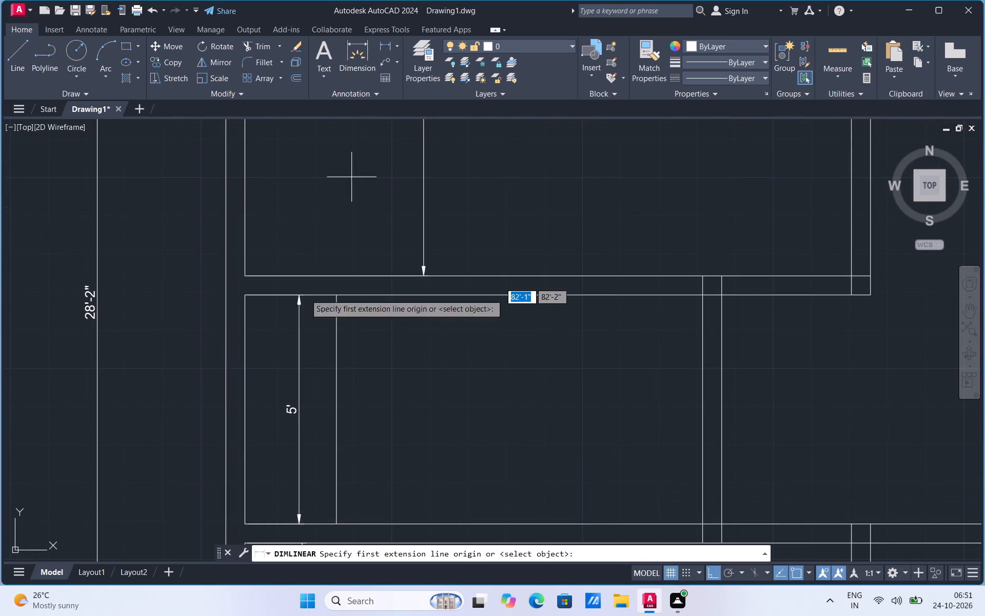
left_click(245, 524)
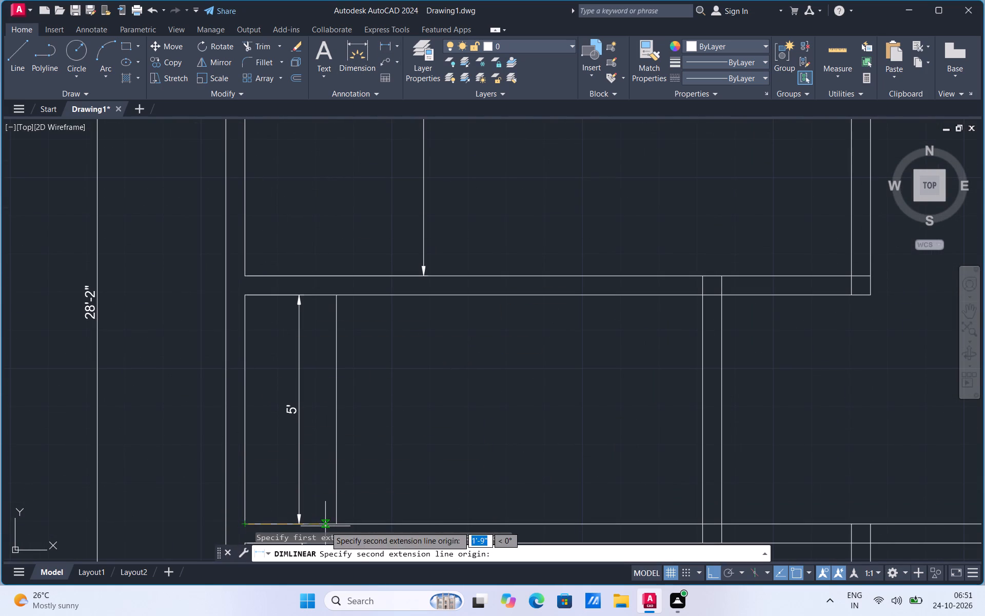
left_click(336, 524)
left_click(339, 496)
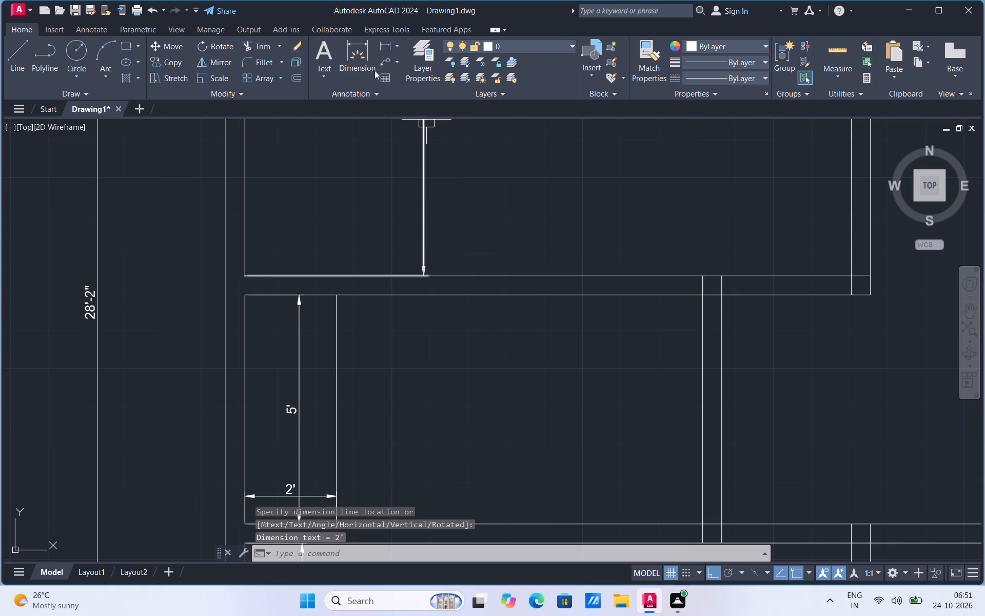
Add a horizontal linear dimension in the middle-left room from the narrow strip's line to the partition at its other end.
left_click(385, 47)
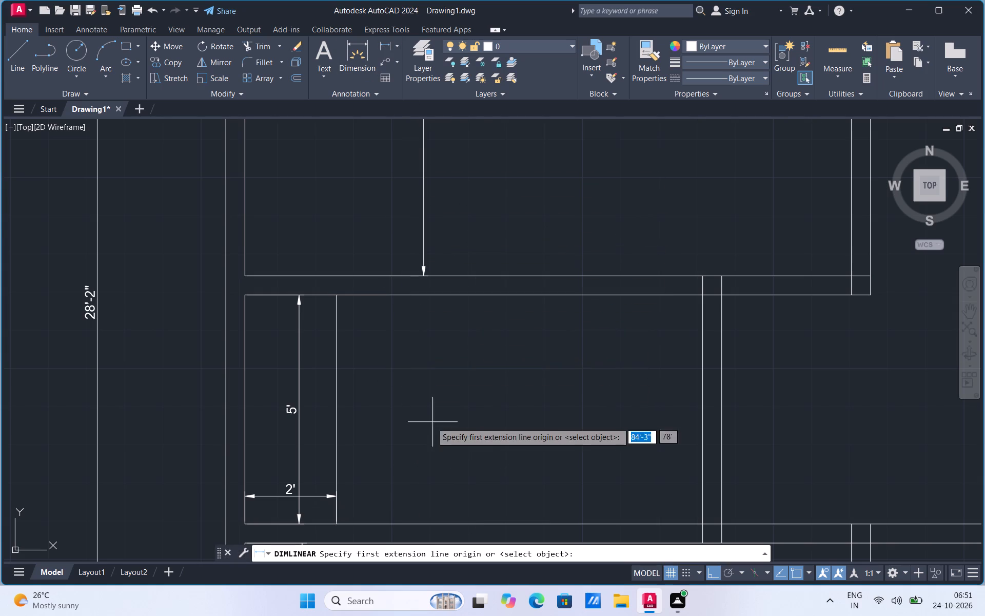
left_click(336, 295)
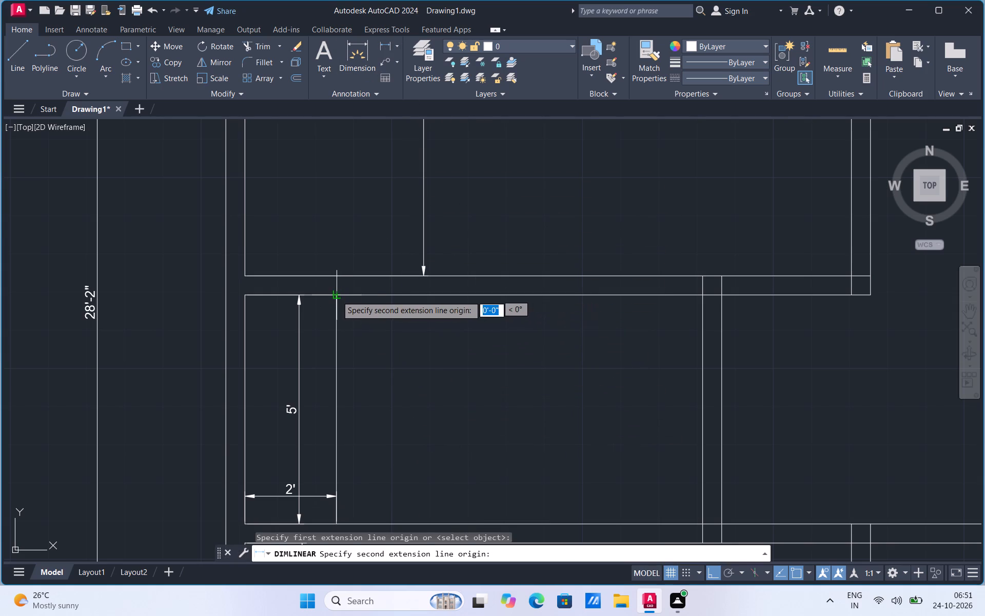
left_click(702, 295)
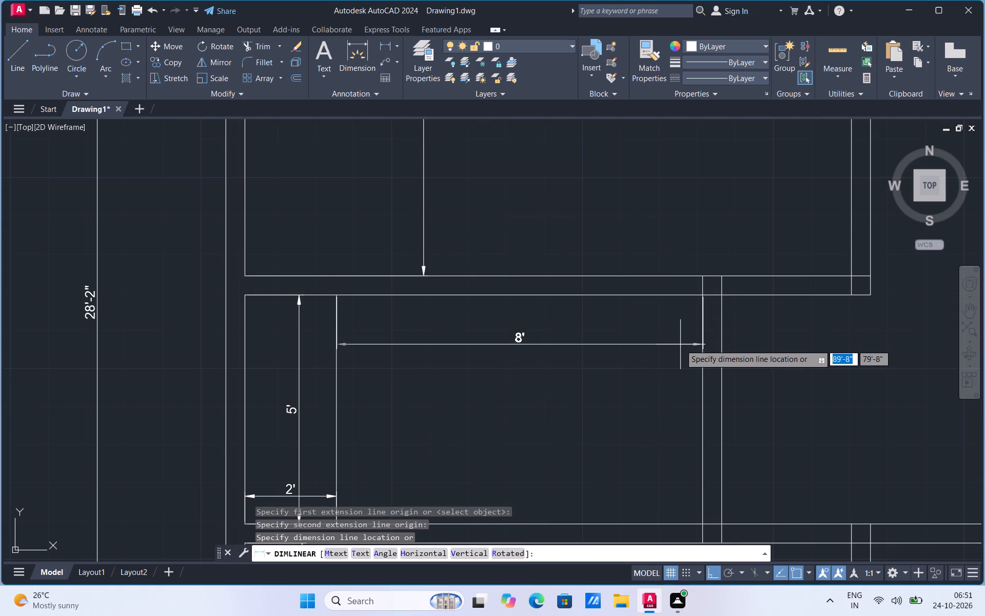
left_click(678, 345)
Look over the rooms, partitions and dimensions across the floor plan.
scroll(406, 344, "down", 3)
scroll(441, 381, "up", 3)
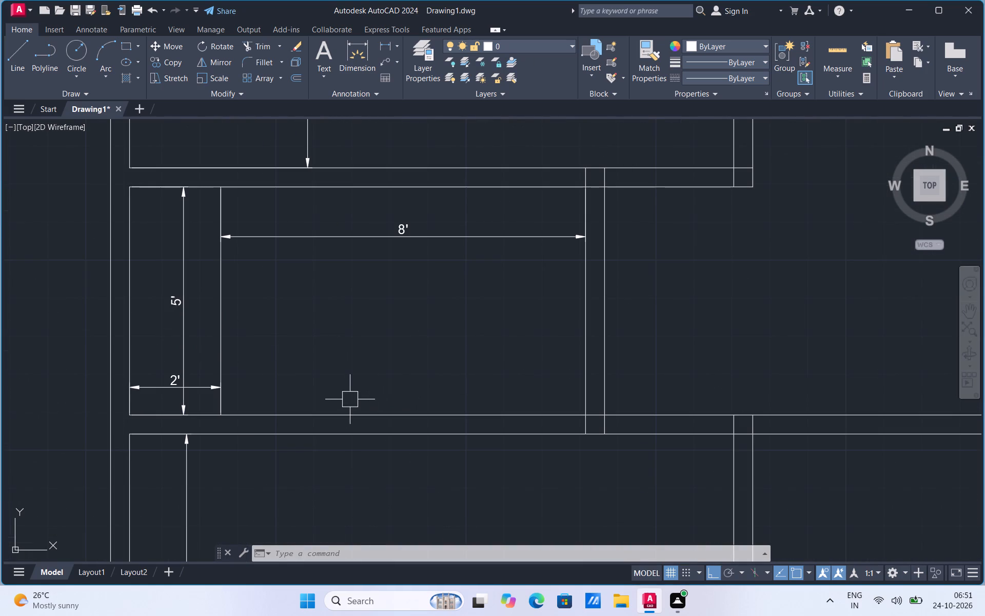
scroll(345, 402, "down", 2)
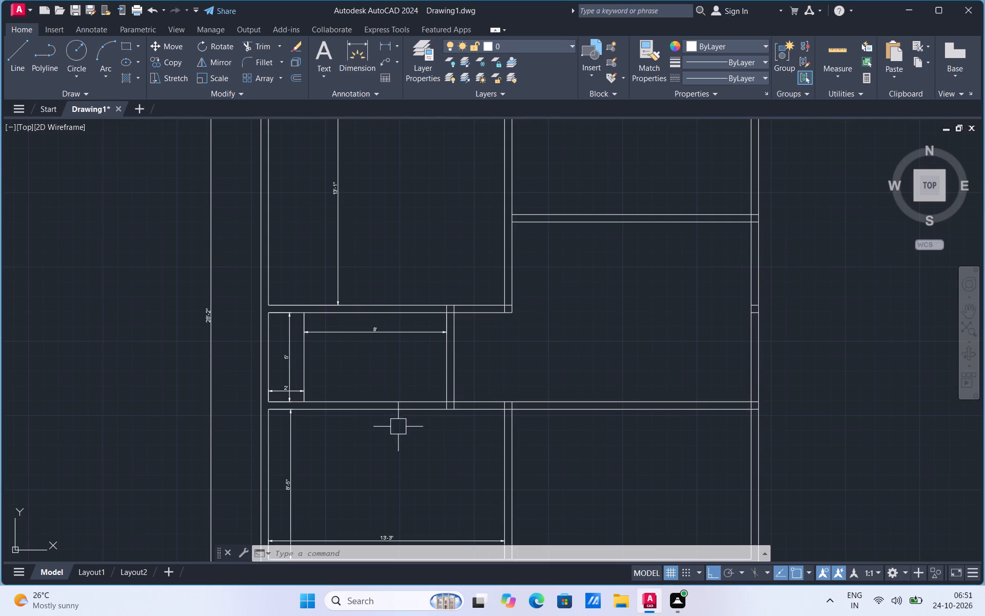
scroll(395, 419, "down", 1)
scroll(596, 245, "up", 2)
scroll(596, 245, "down", 1)
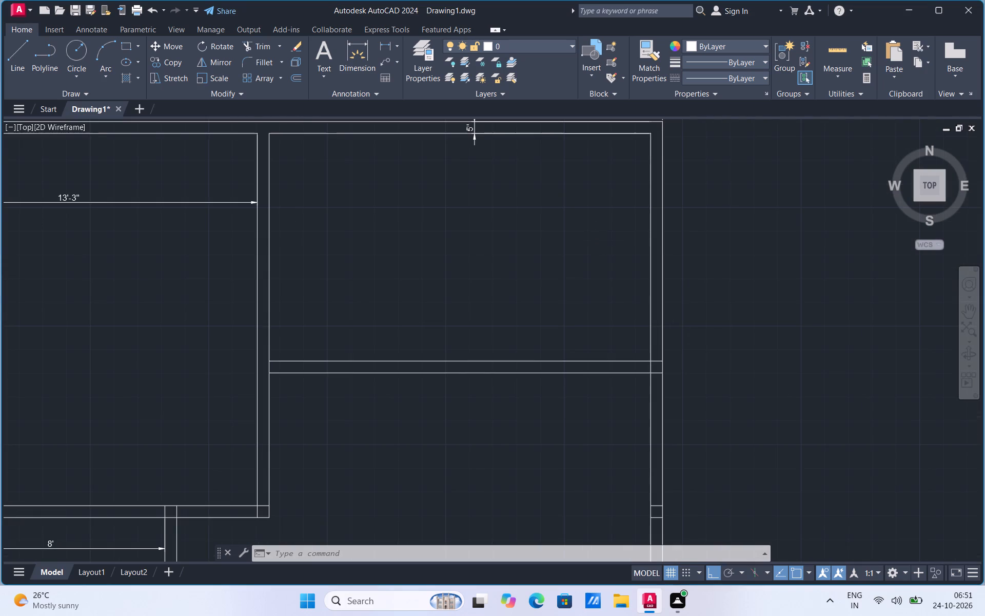
scroll(446, 348, "up", 1)
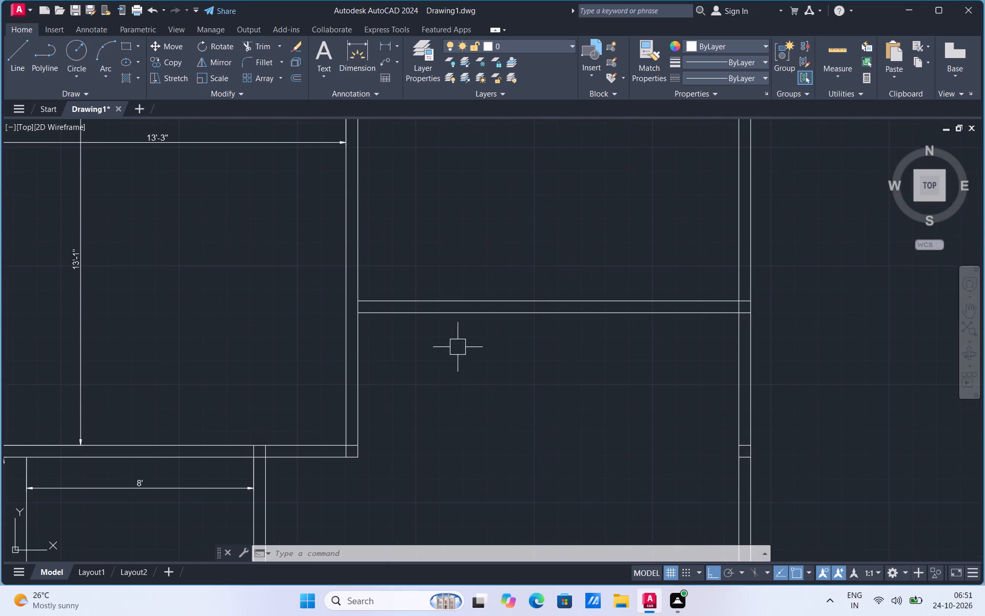
scroll(508, 335, "down", 2)
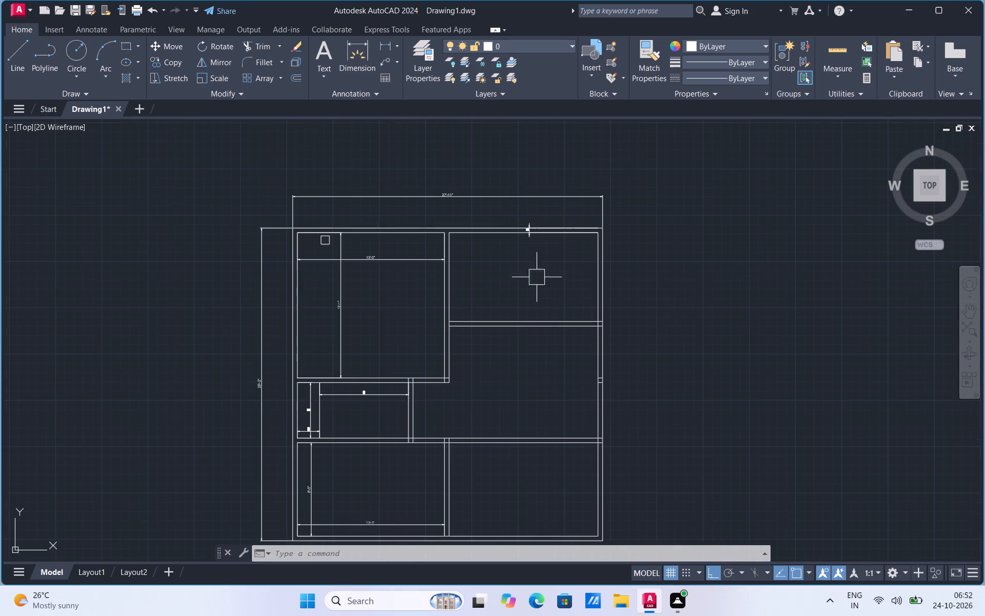
Move the 9" square by its top-left corner onto the outer top-left corner of the walls.
scroll(556, 242, "up", 1)
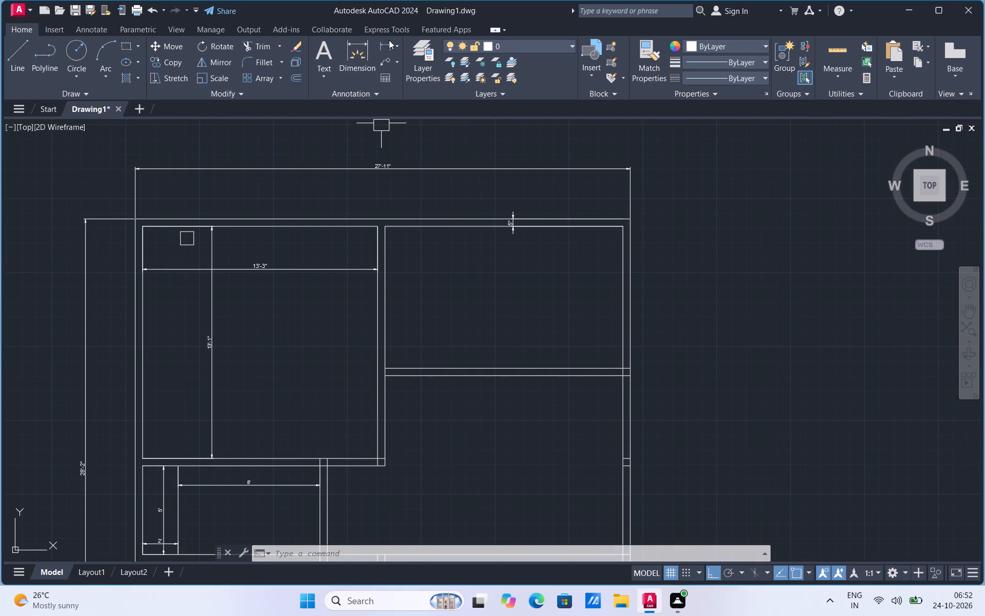
left_click(175, 243)
right_click(175, 243)
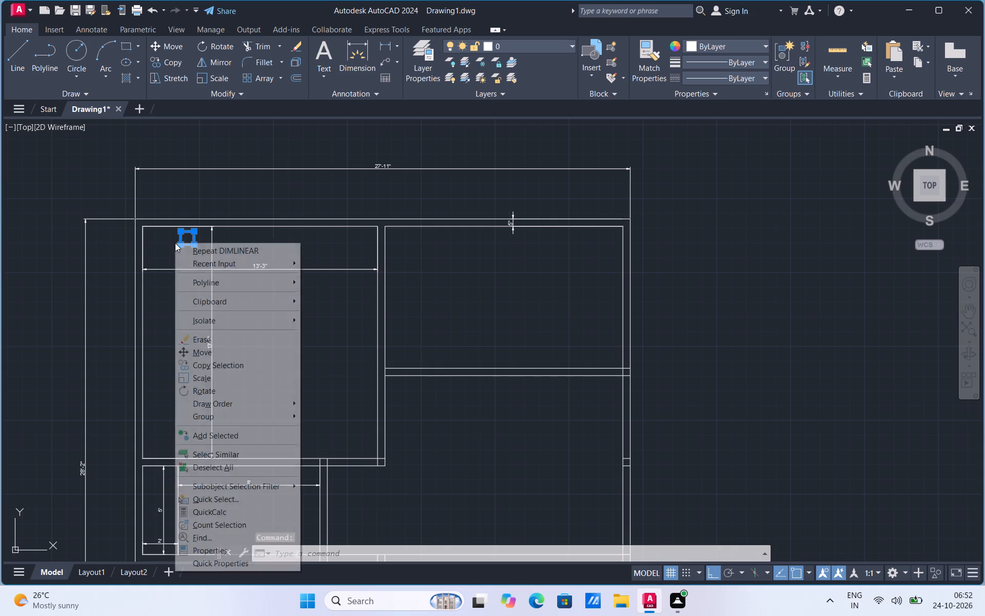
left_click(199, 352)
scroll(638, 432, "down", 2)
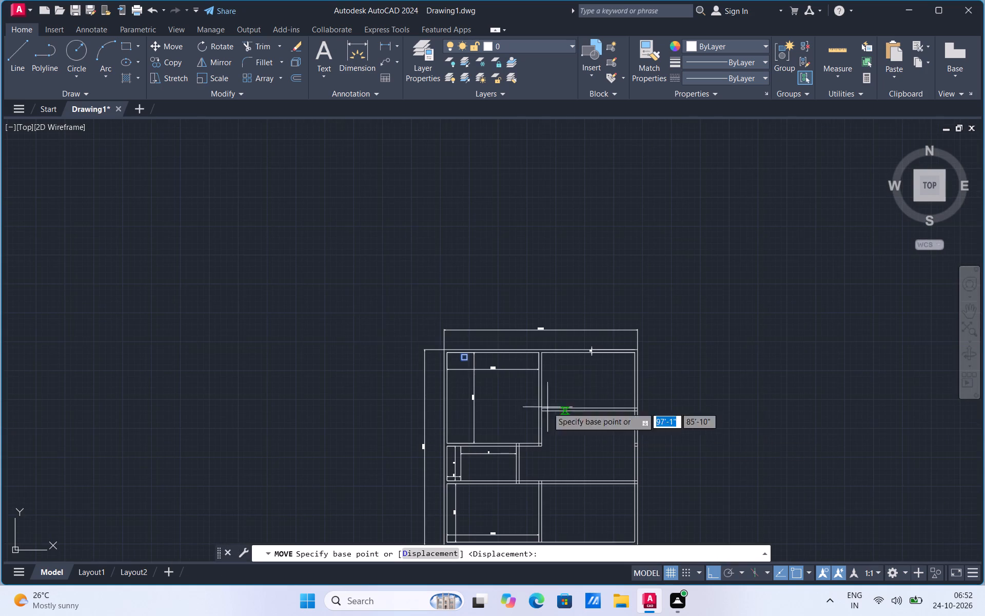
scroll(487, 360, "up", 2)
scroll(433, 349, "up", 2)
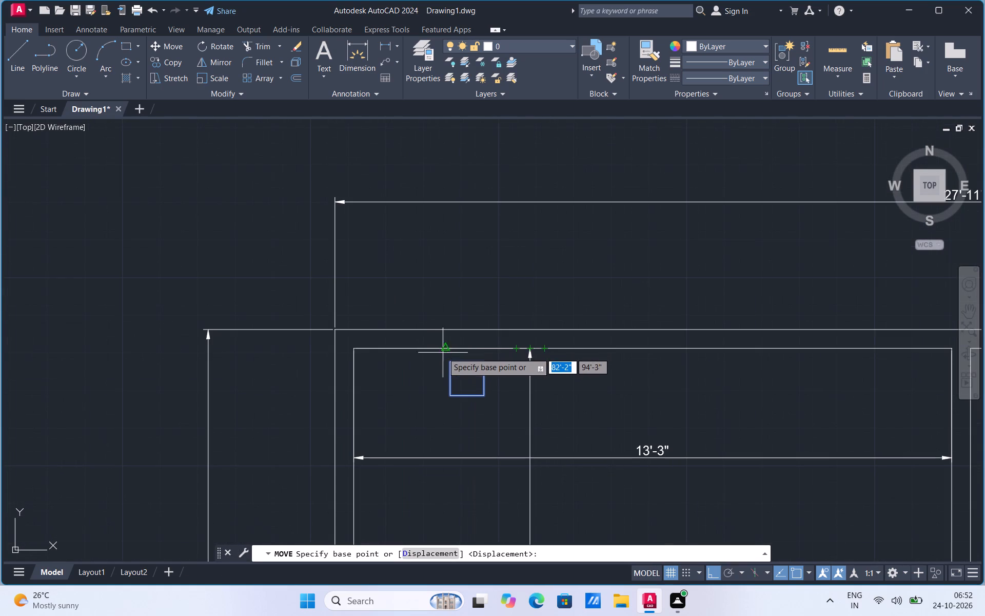
left_click(448, 360)
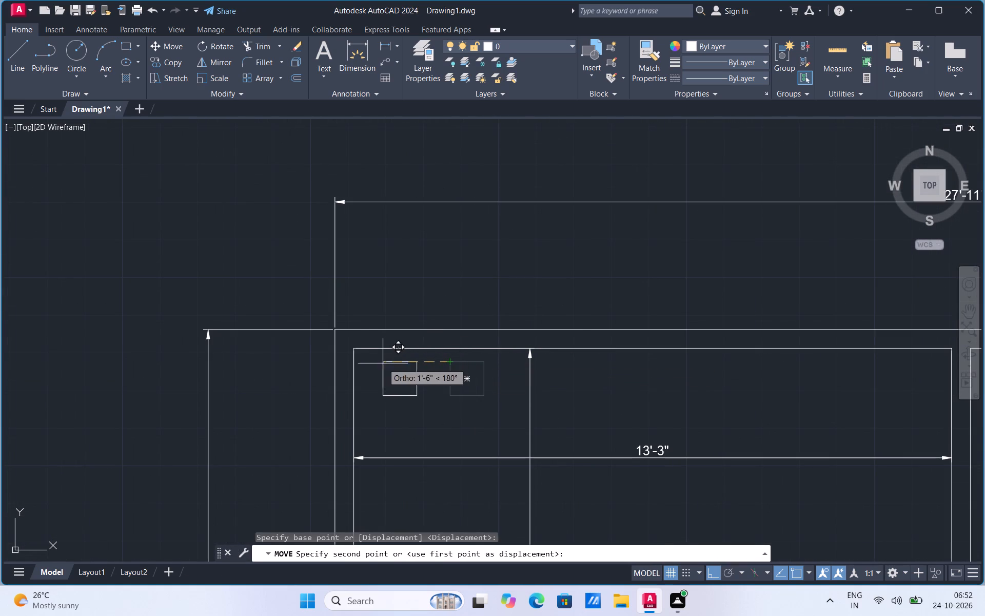
scroll(353, 350, "up", 2)
left_click(300, 299)
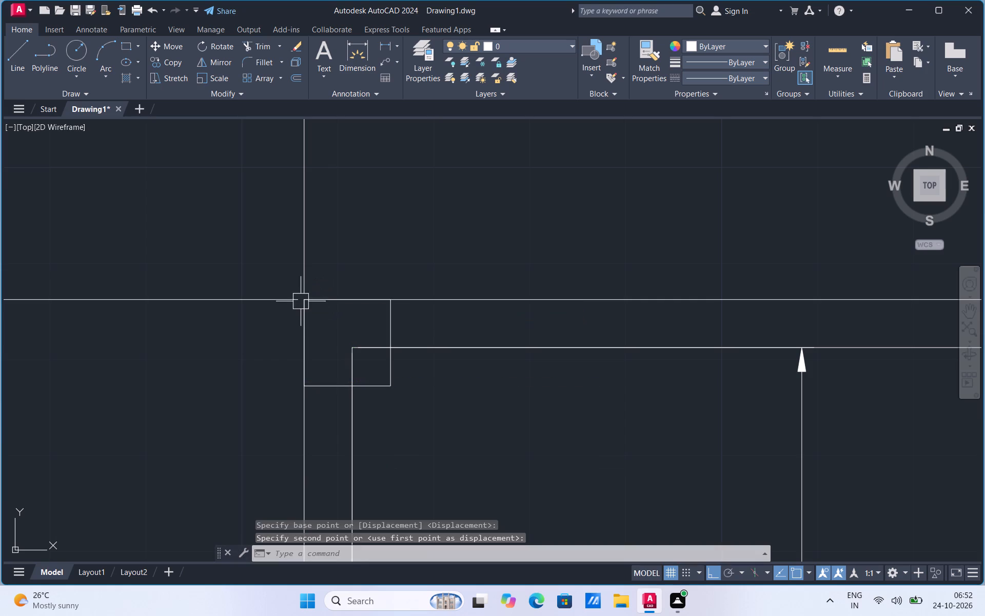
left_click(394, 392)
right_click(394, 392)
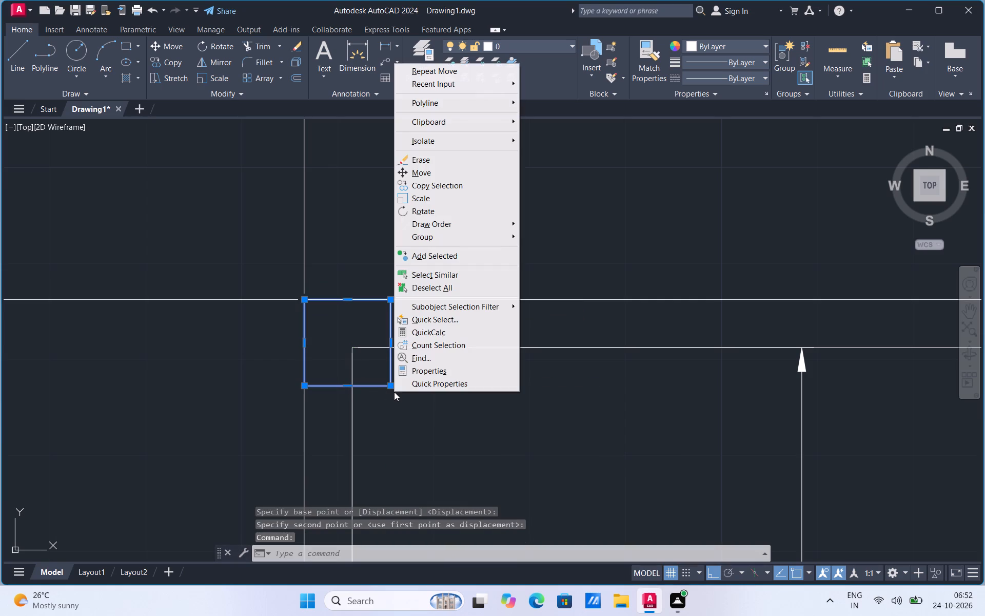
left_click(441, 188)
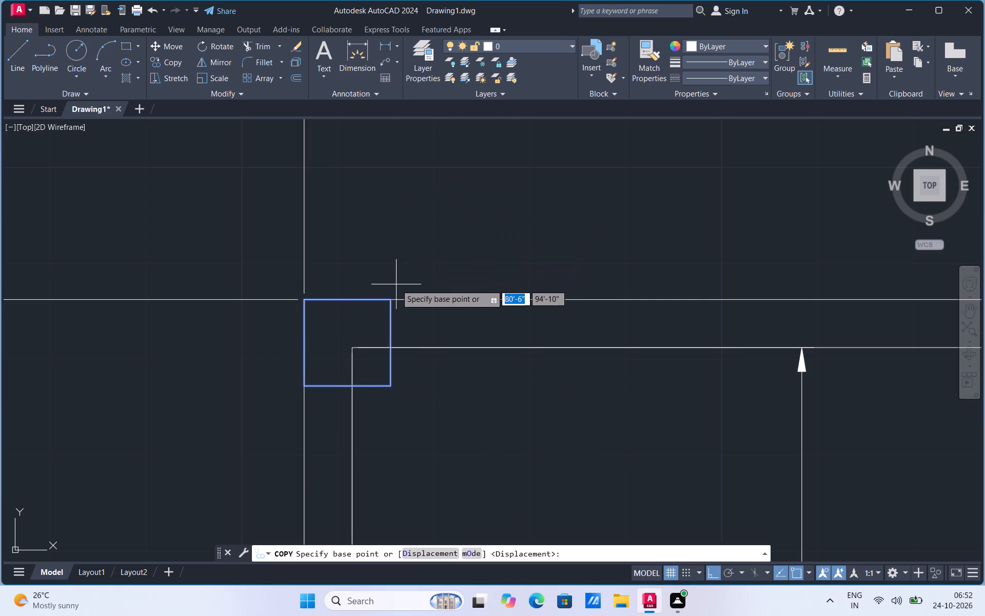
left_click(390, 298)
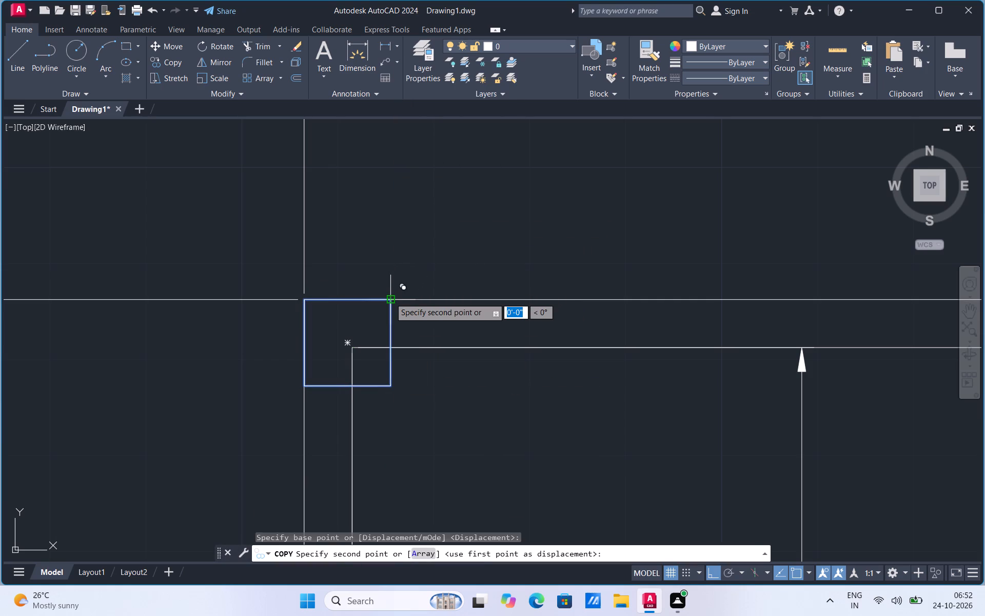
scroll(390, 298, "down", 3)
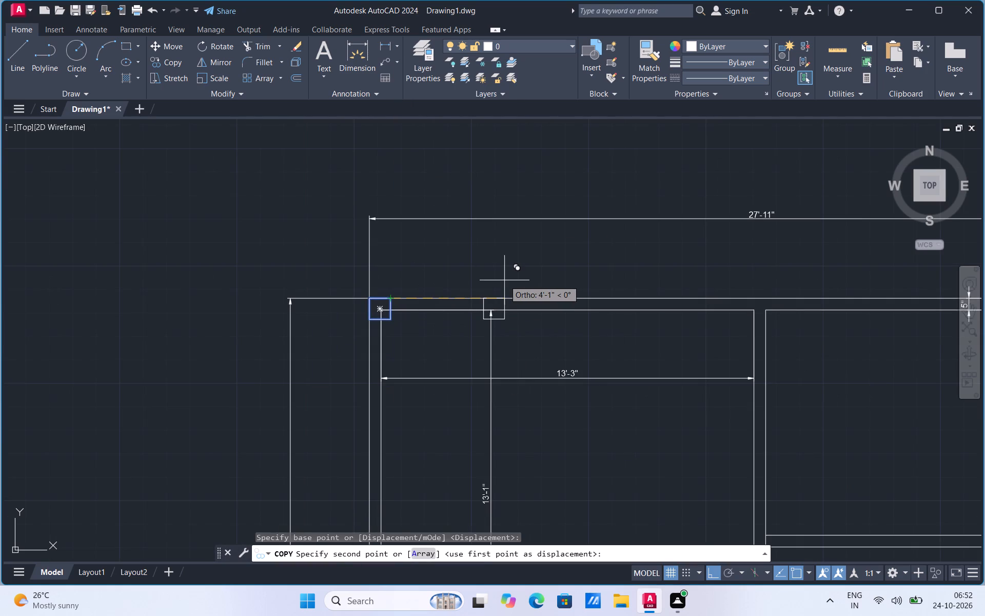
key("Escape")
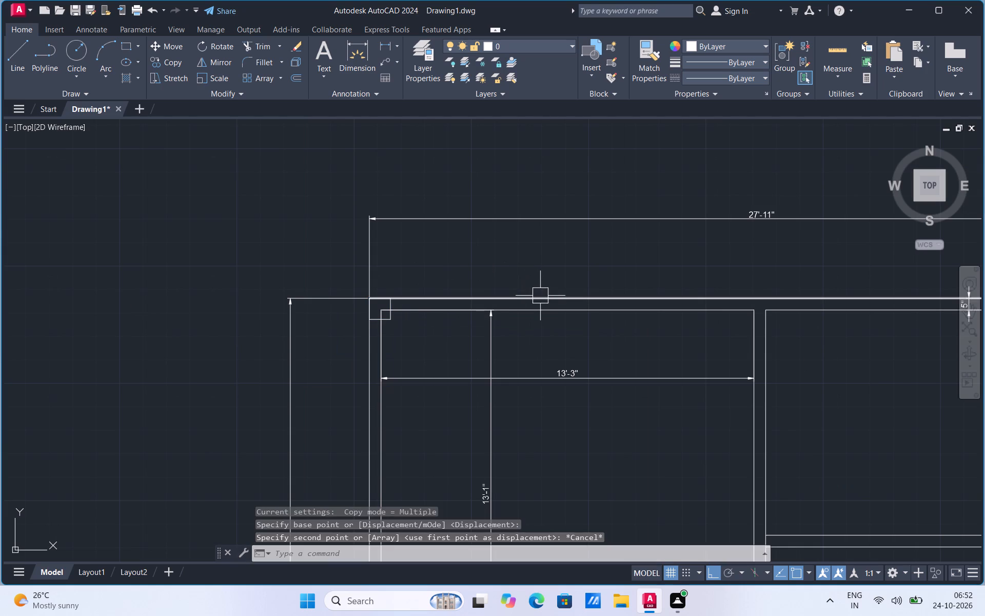
Extend both lines of the vertical partition beside the top-left room up to the outer top wall line.
type("ex")
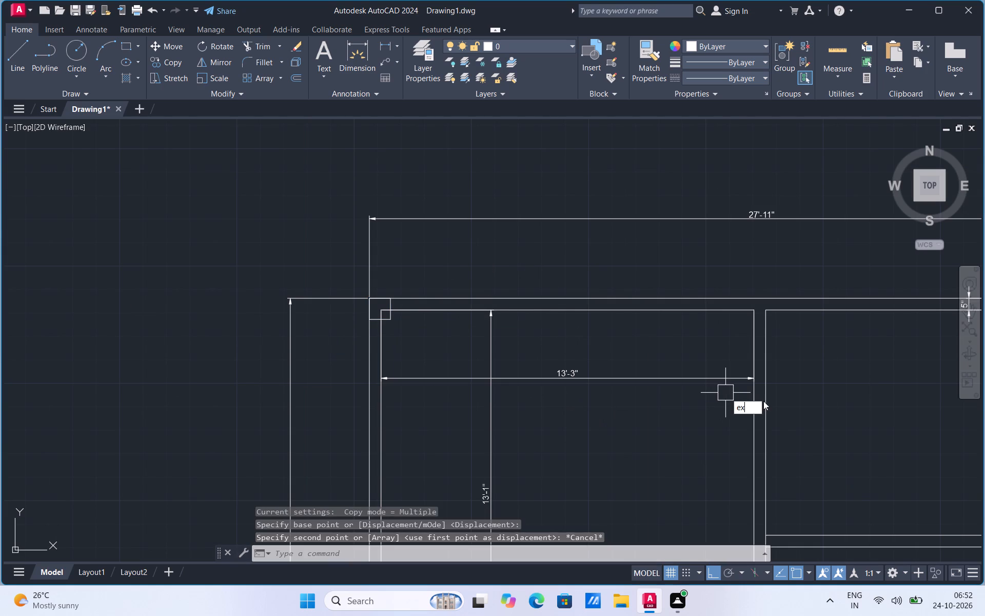
left_click(766, 418)
left_click(766, 408)
left_click(756, 422)
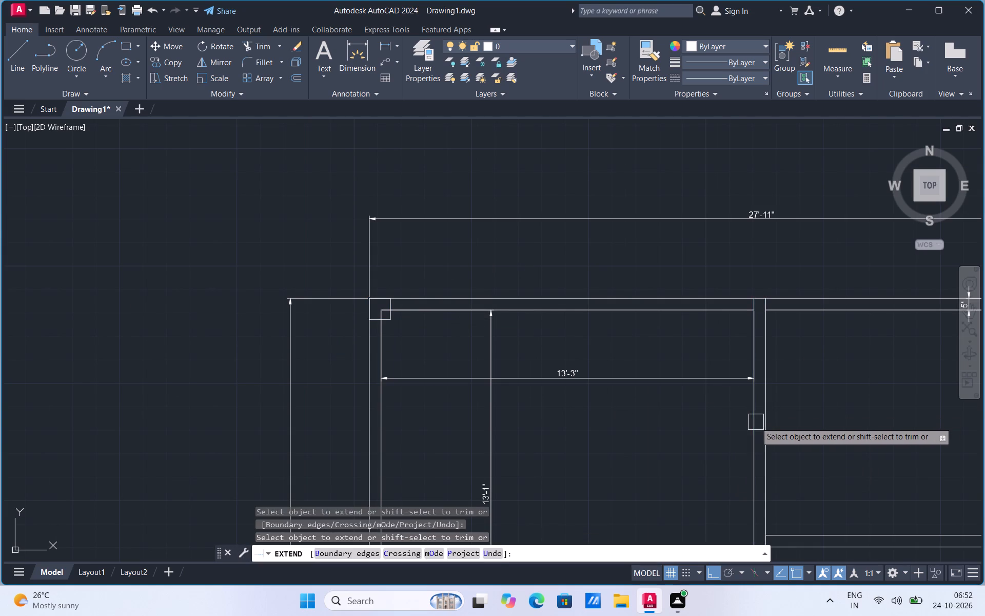
Extend the horizontal partition lines above and below the middle-left room to the outer left wall line.
scroll(554, 317, "down", 3)
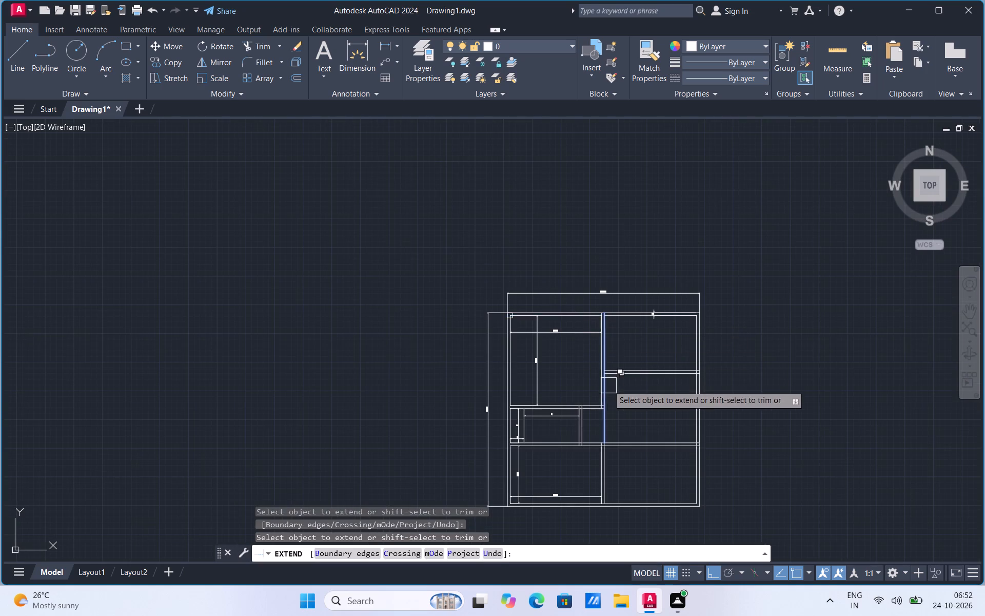
scroll(514, 418, "up", 4)
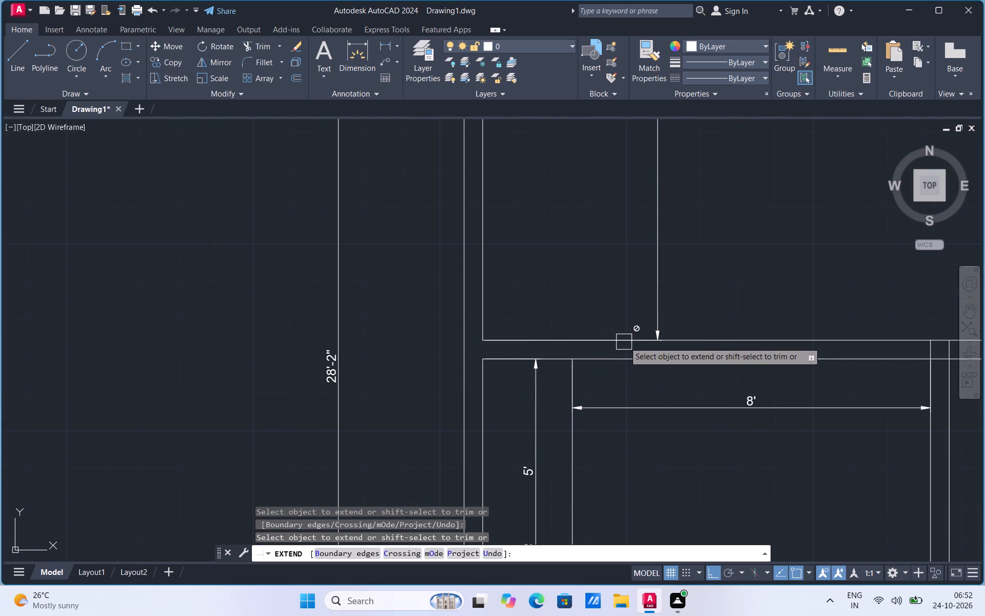
left_click(691, 335)
left_click(685, 359)
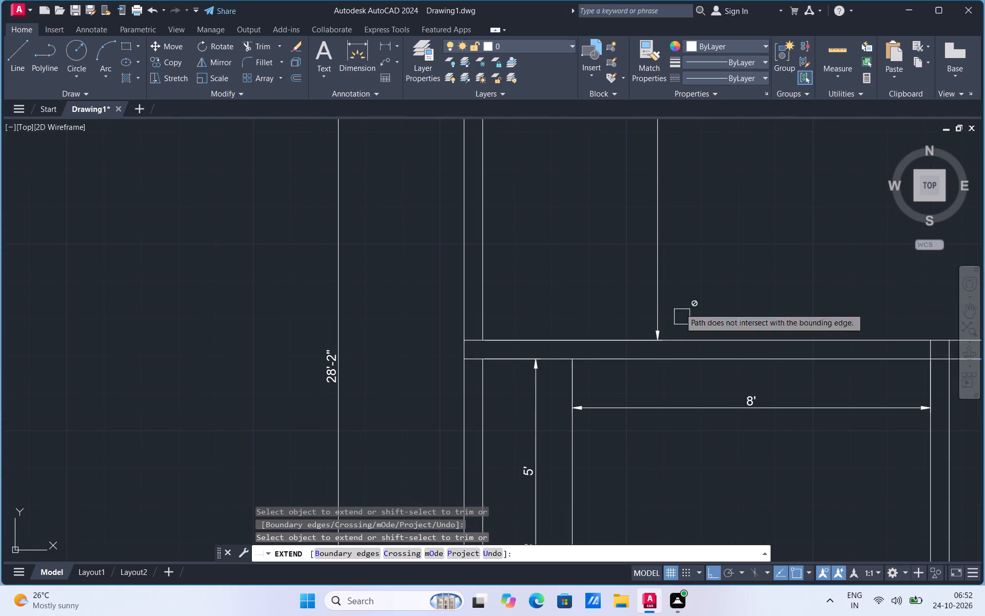
scroll(654, 283, "down", 4)
scroll(666, 369, "up", 3)
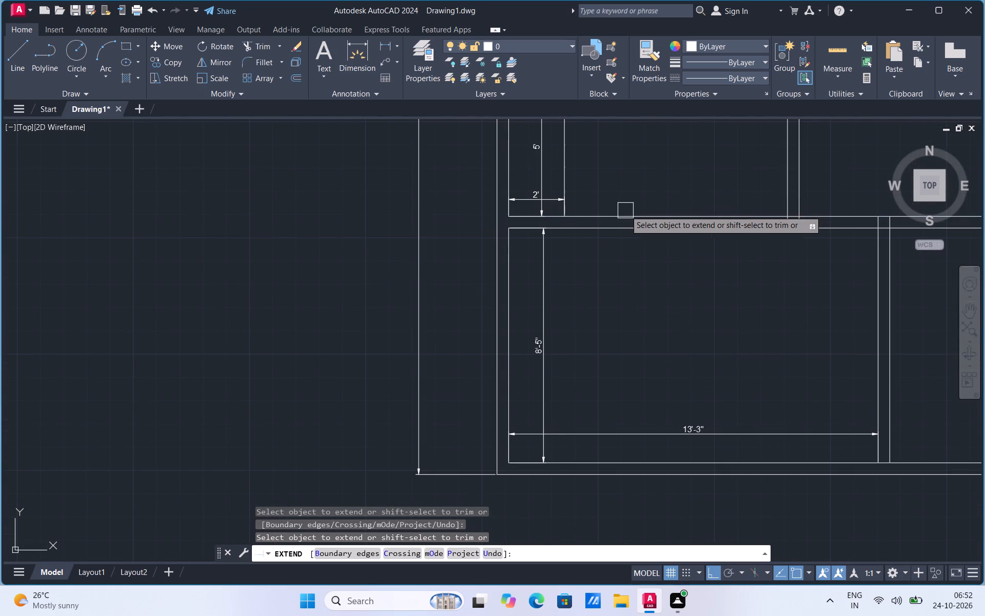
left_click(625, 211)
left_click(620, 233)
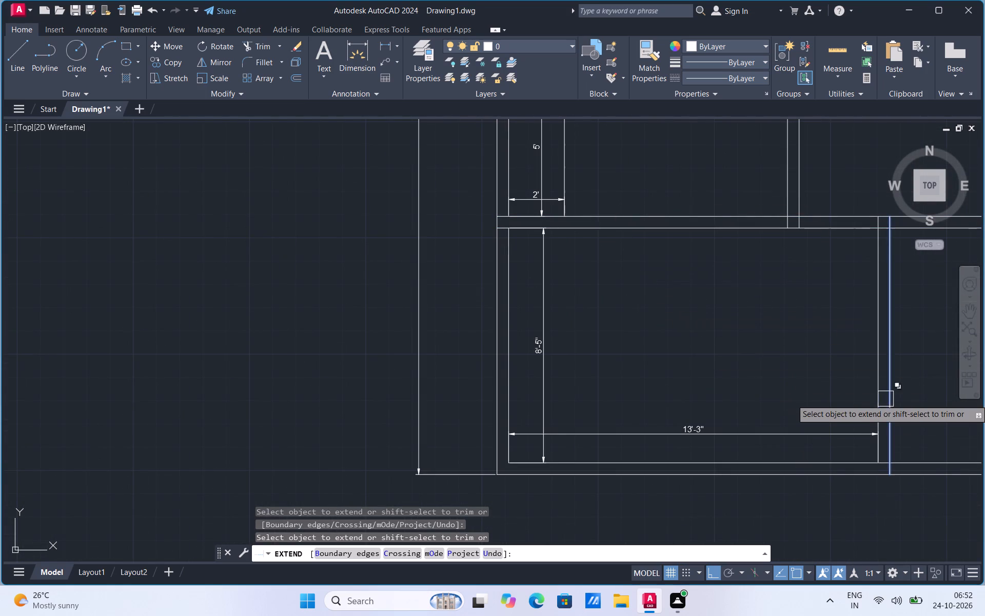
Extend the bottom vertical partition and inner side wall lines to the outer bottom wall, and the inner right wall line to the outer top wall.
left_click(876, 365)
left_click(892, 379)
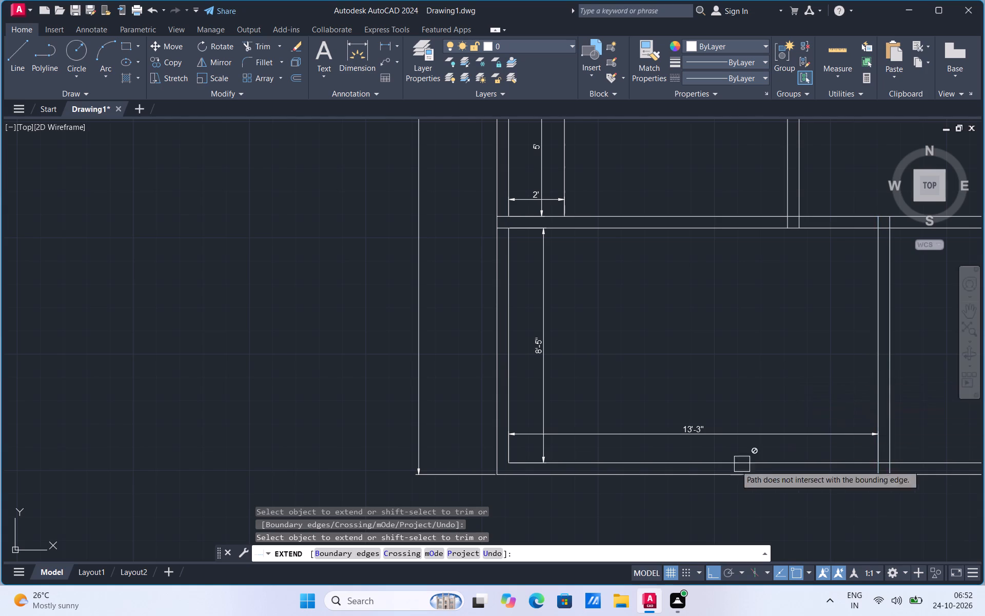
left_click(507, 384)
scroll(566, 470, "down", 2)
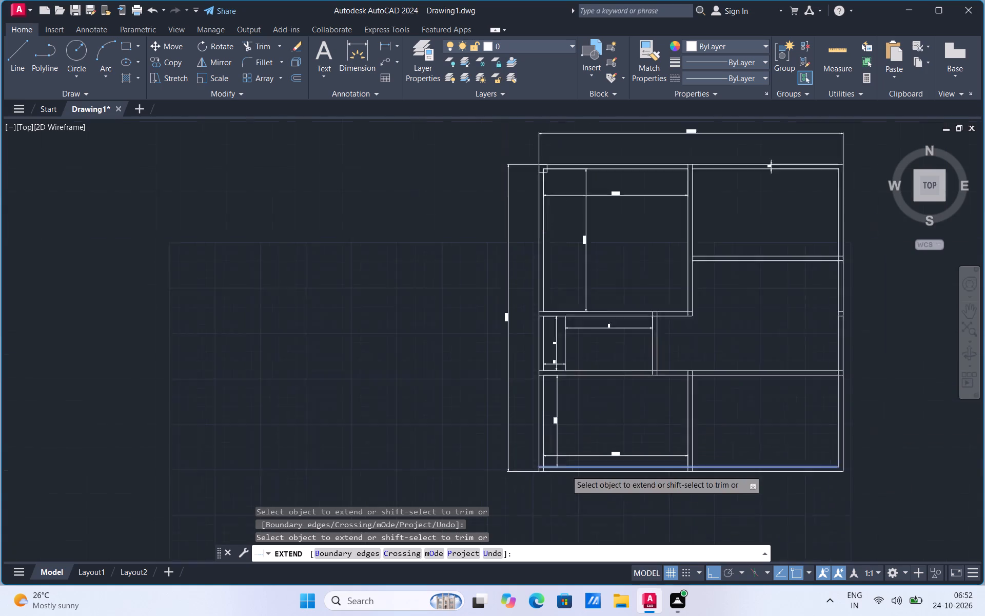
scroll(566, 470, "down", 1)
scroll(685, 453, "up", 2)
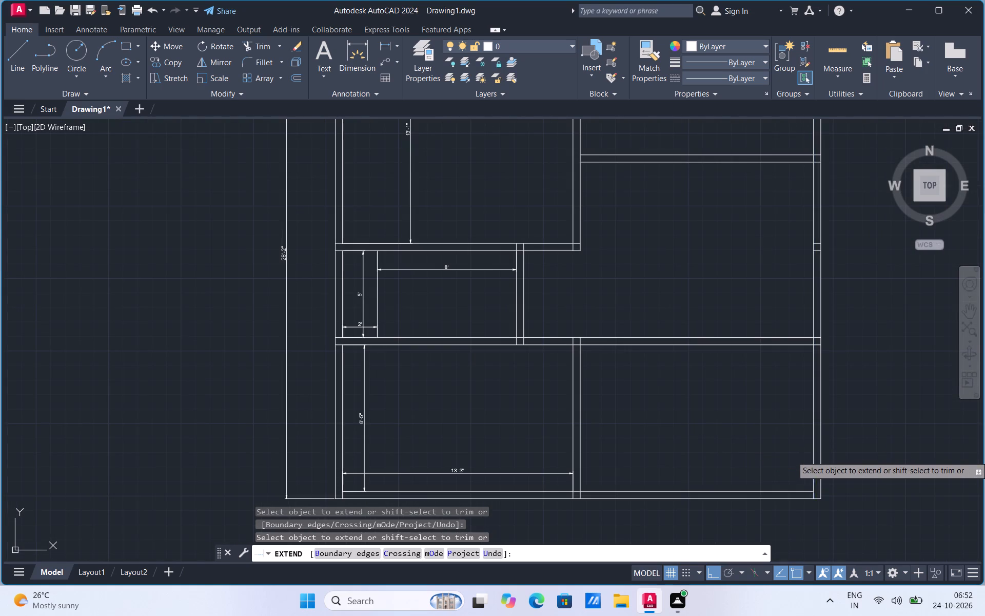
left_click(810, 456)
scroll(694, 535, "down", 1)
scroll(760, 215, "up", 1)
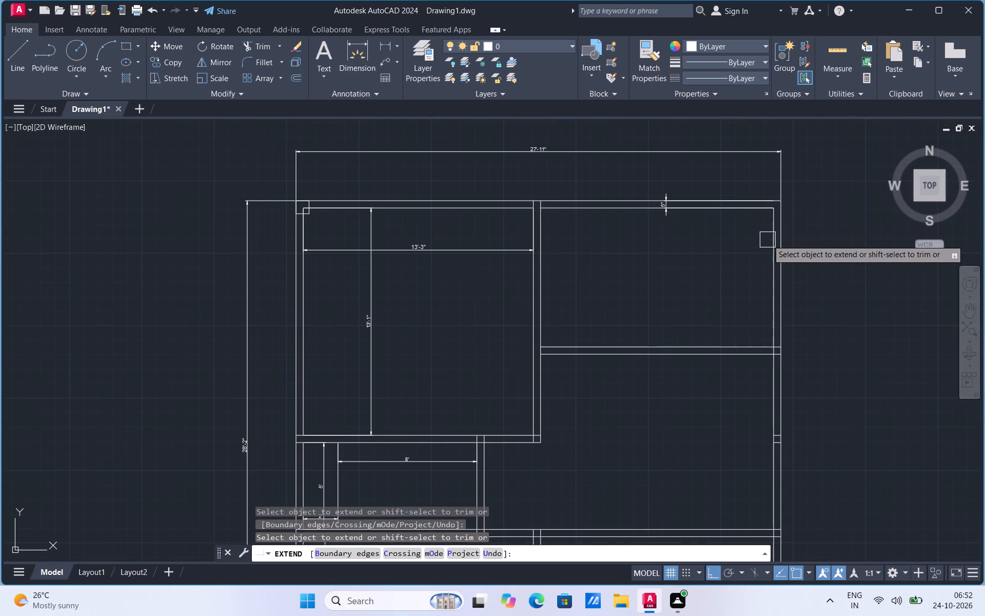
left_click(770, 241)
key("Escape")
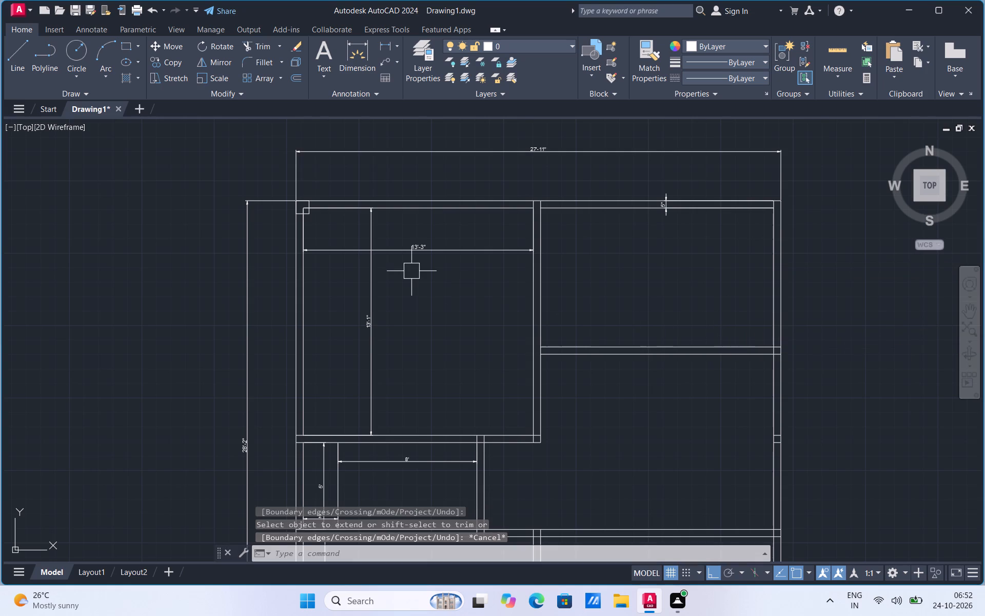
Copy the top-left 9" column by its top-right corner to the top of the vertical partition and the outer top-right wall corner.
scroll(281, 171, "up", 1)
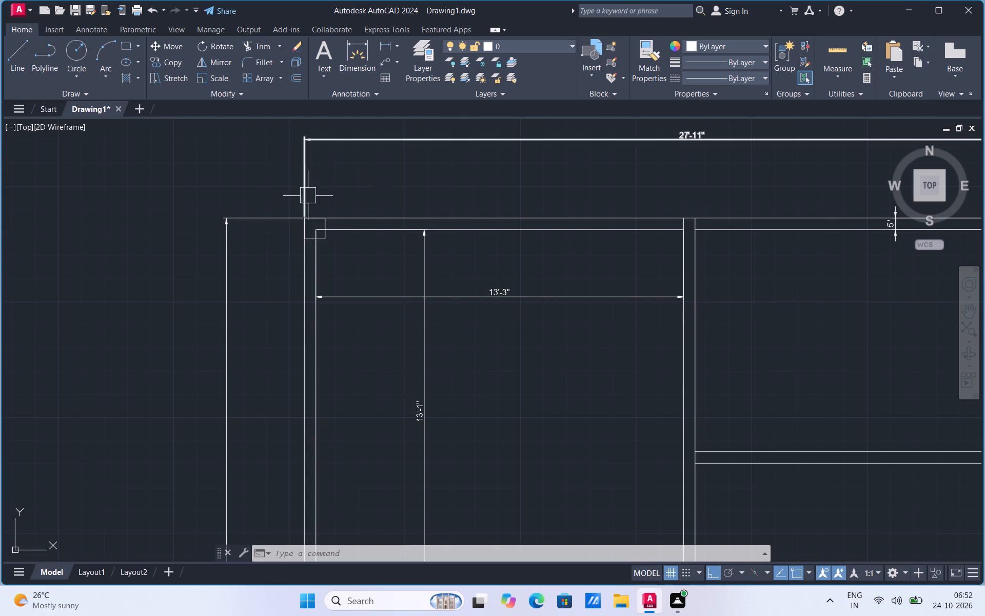
scroll(314, 226, "up", 4)
left_click(329, 242)
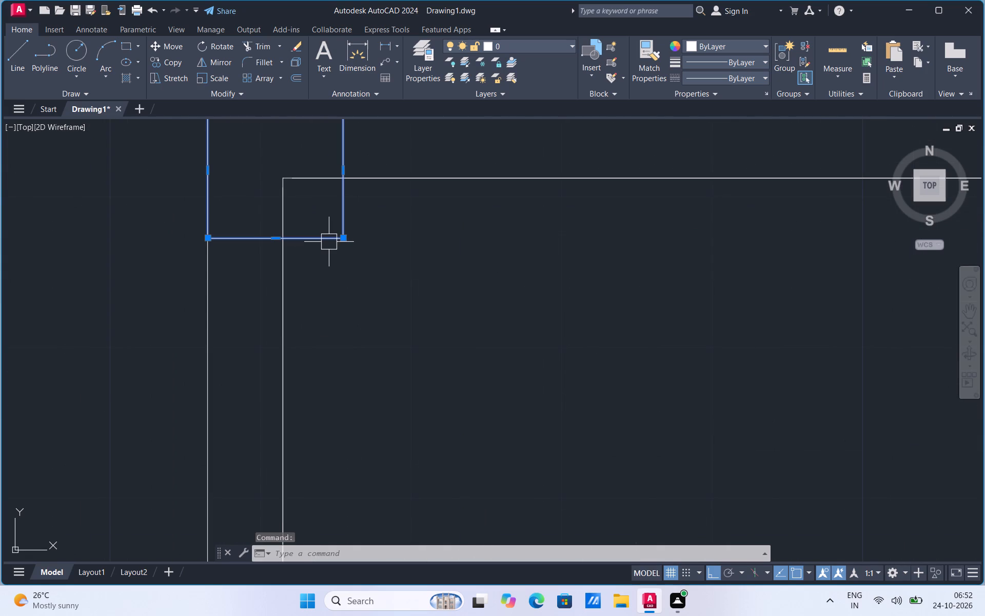
right_click(329, 242)
left_click(361, 362)
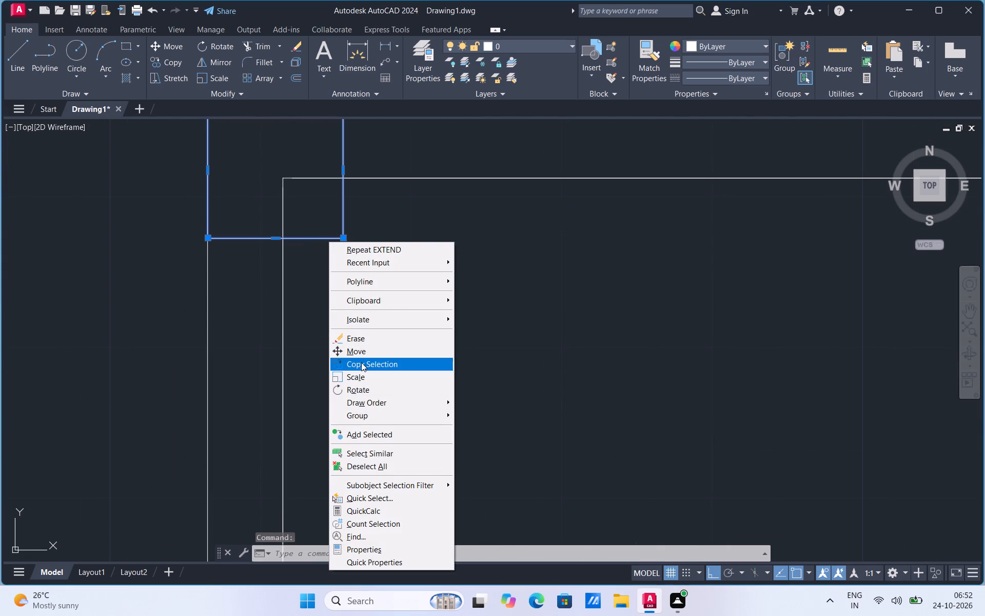
scroll(338, 456, "down", 1)
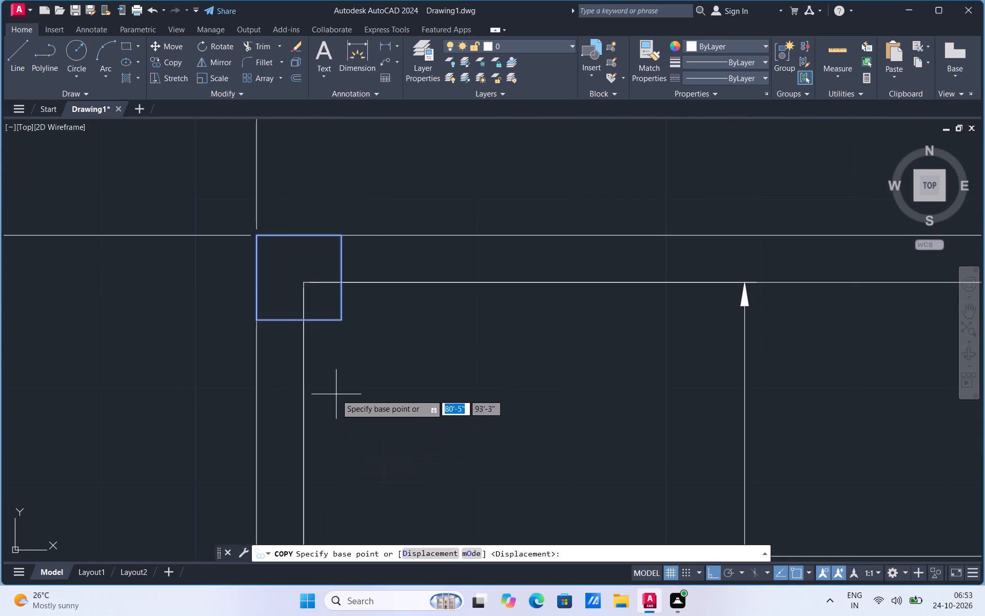
left_click(340, 236)
scroll(340, 236, "down", 4)
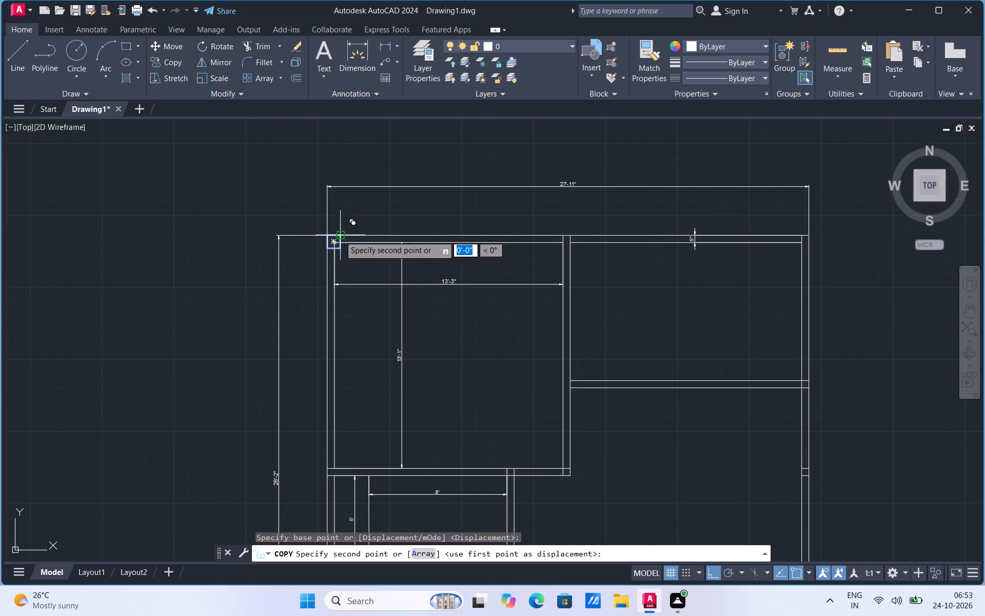
scroll(531, 223, "up", 2)
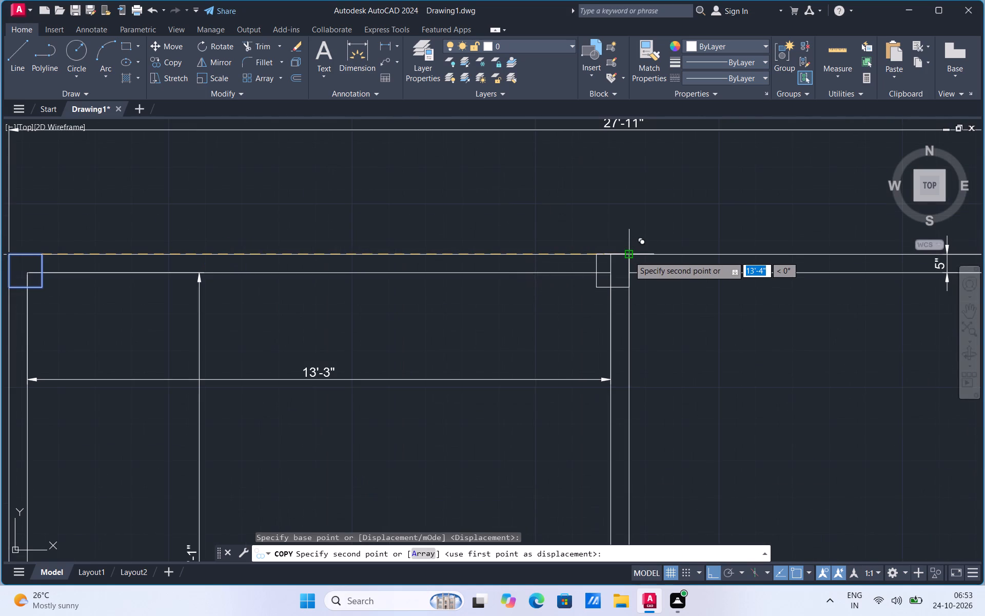
left_click(629, 256)
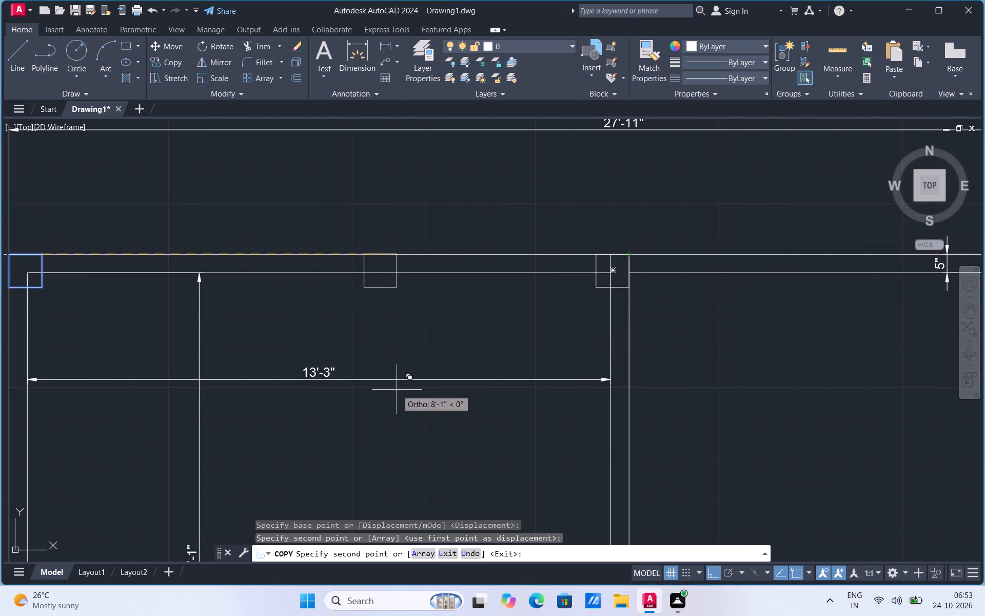
scroll(397, 390, "down", 2)
scroll(723, 363, "up", 1)
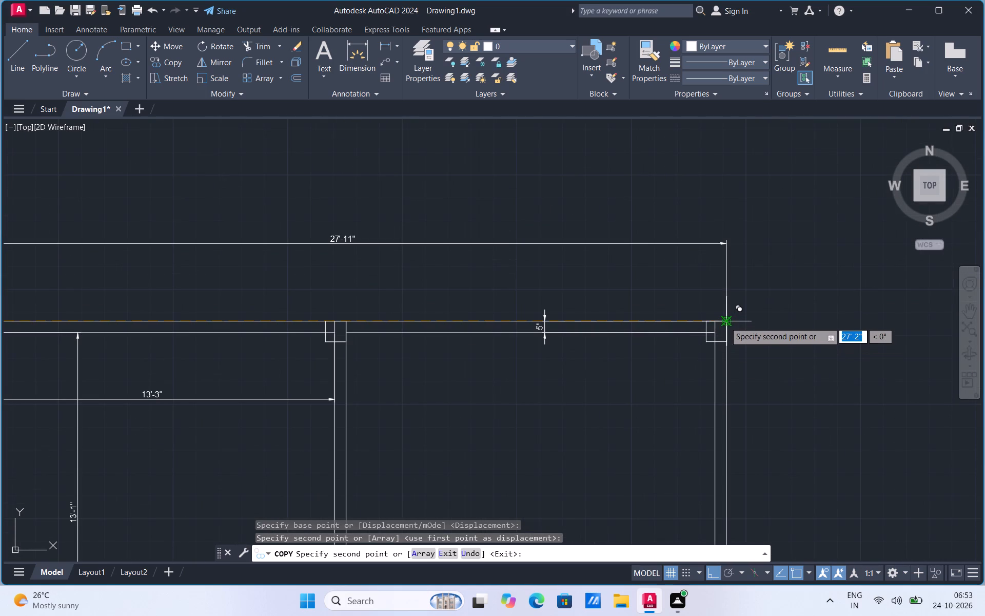
left_click(725, 322)
scroll(737, 322, "down", 1)
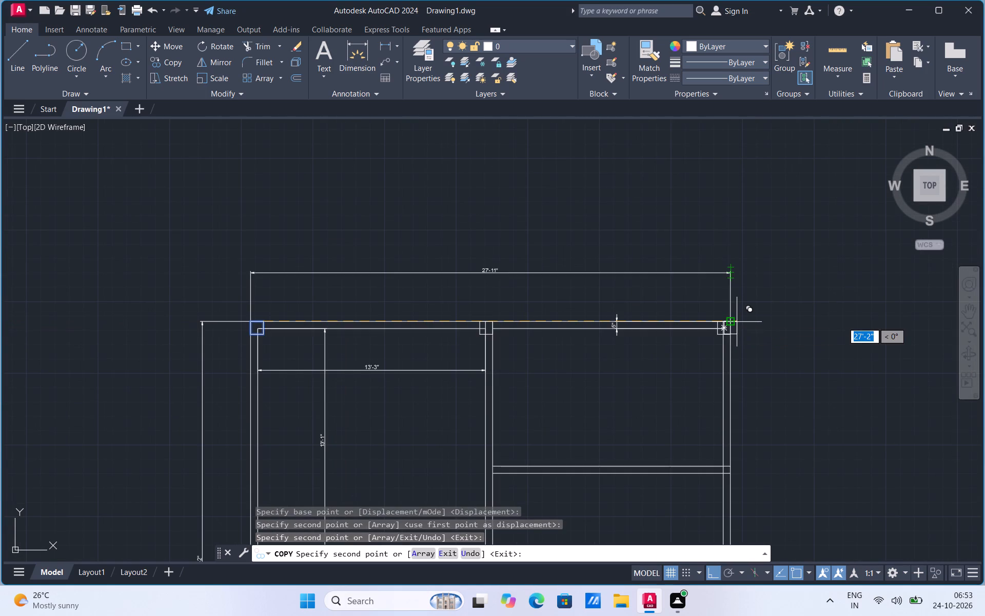
scroll(736, 325, "down", 2)
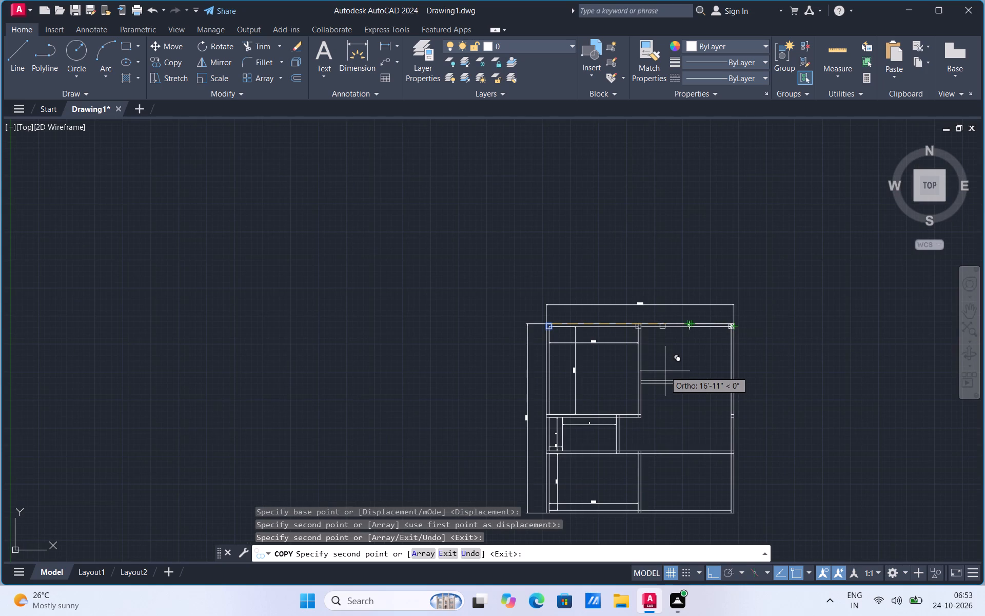
key("Escape")
Copy the top-left column by its bottom-left corner to where the top-left room's lower wall meets the outer left wall.
scroll(502, 429, "up", 1)
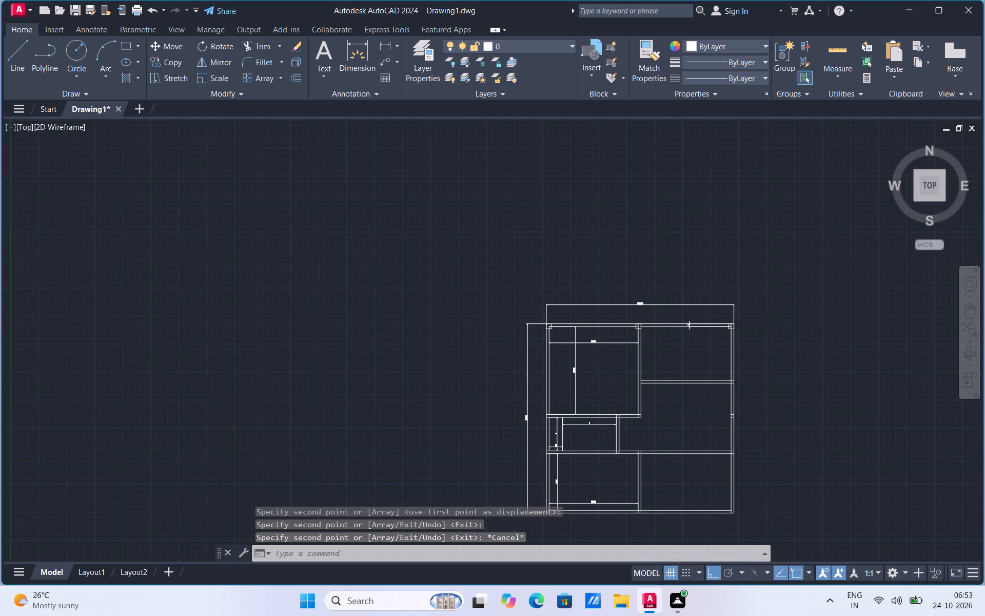
scroll(579, 256, "up", 3)
scroll(570, 306, "up", 2)
left_click(577, 321)
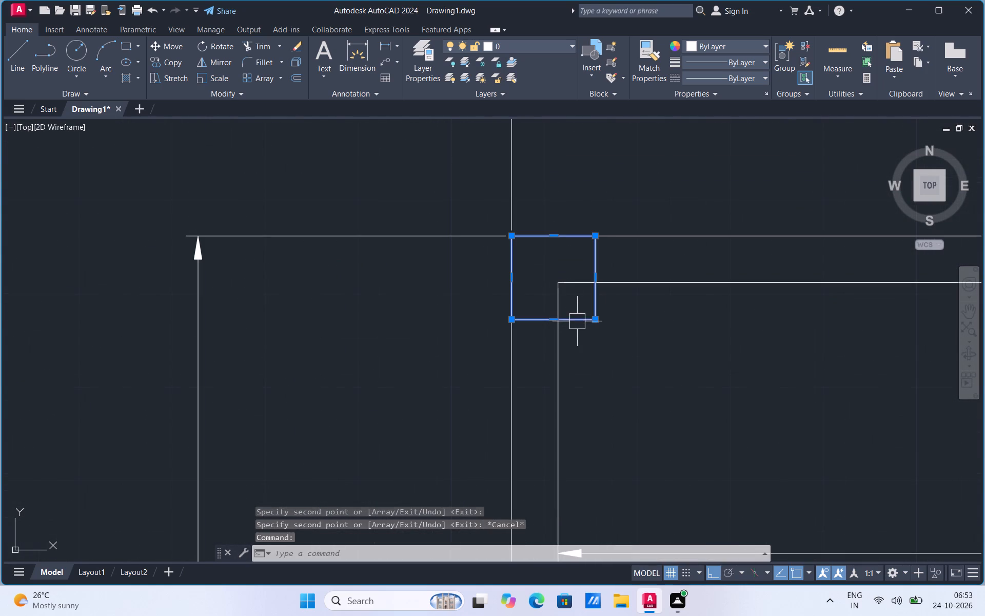
right_click(577, 322)
left_click(610, 377)
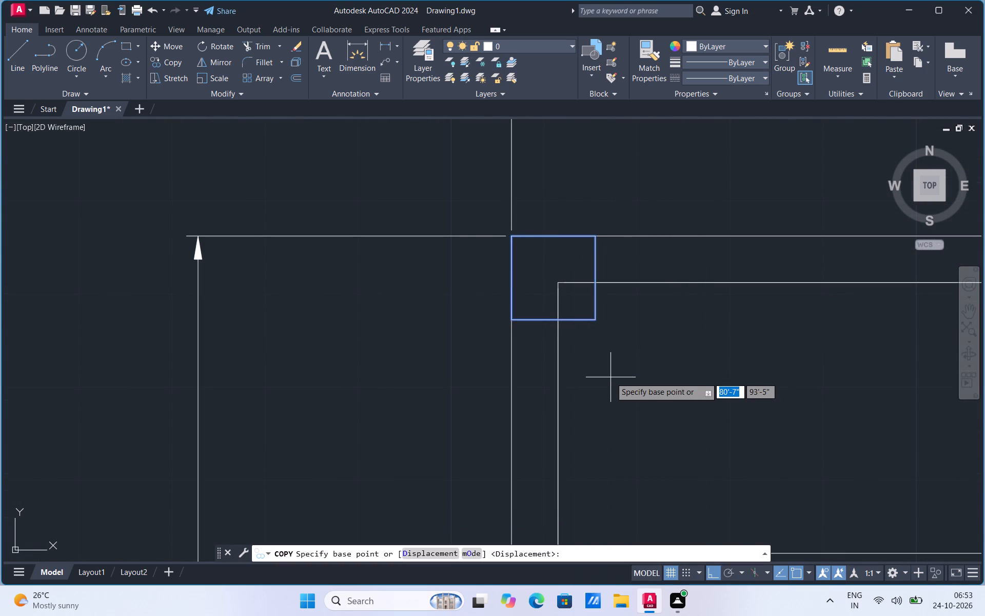
left_click(513, 320)
scroll(514, 293, "down", 2)
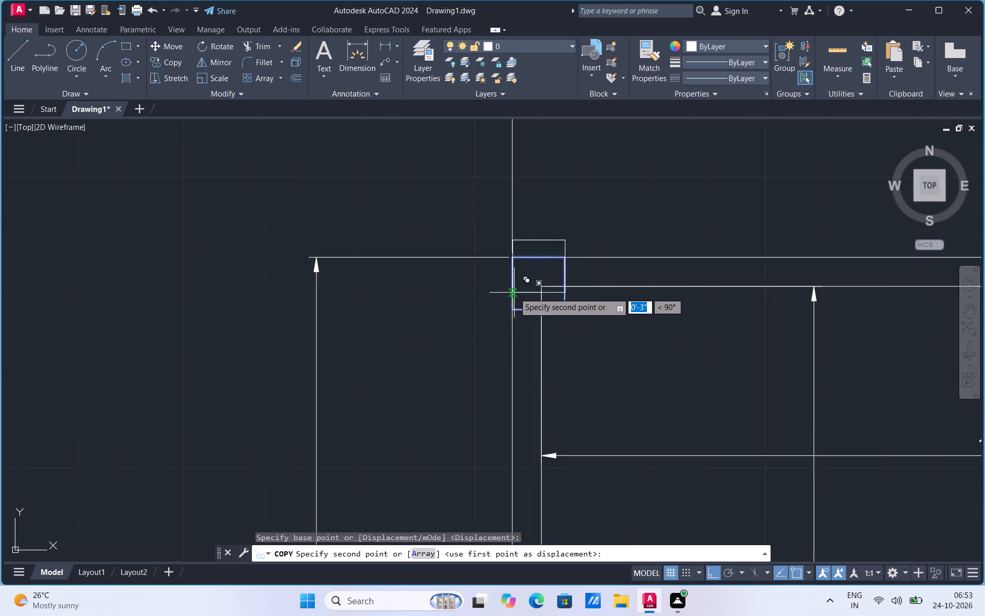
scroll(514, 293, "down", 3)
scroll(516, 419, "up", 3)
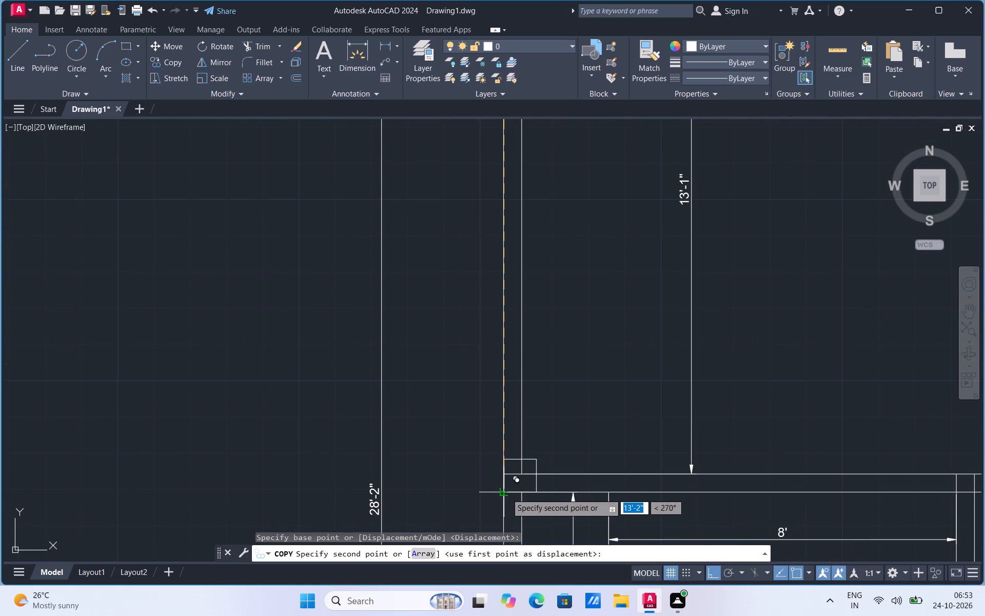
scroll(513, 503, "up", 3)
left_click(476, 461)
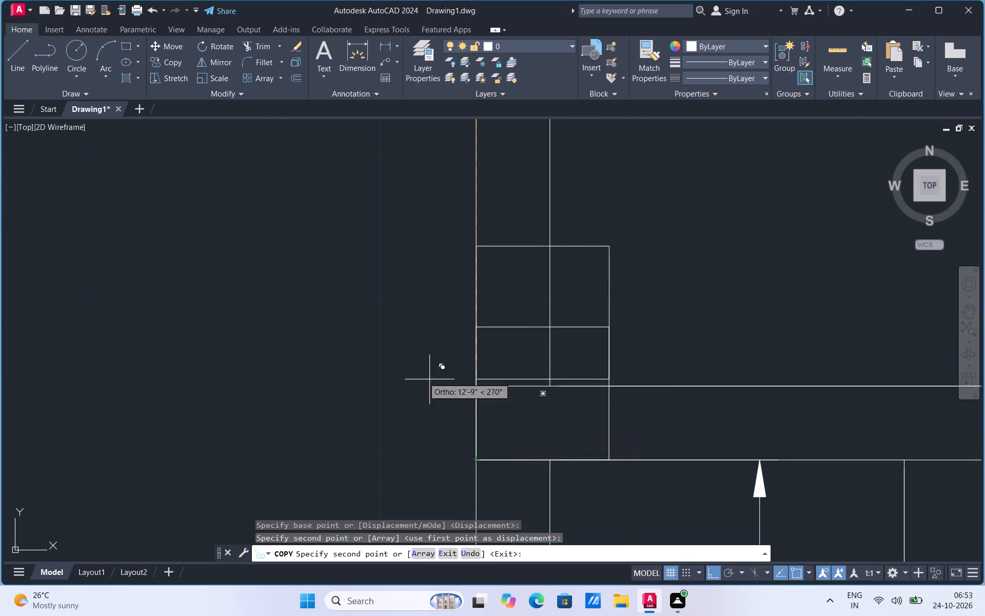
scroll(299, 382, "down", 4)
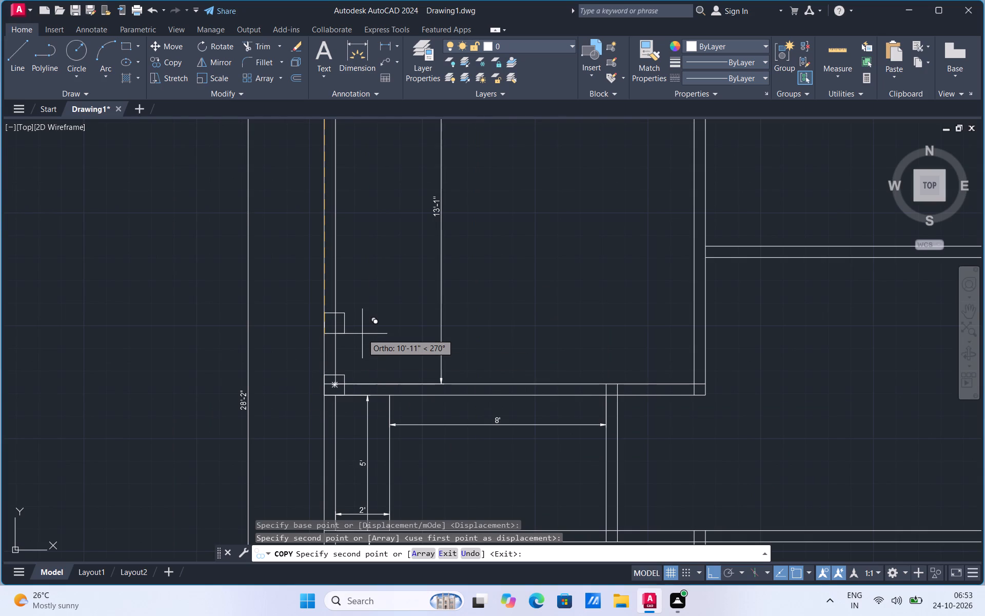
key("Escape")
Copy the top-middle column by its bottom-right corner to the outer bottom-right corner of the top-left room's walls.
scroll(432, 406, "down", 2)
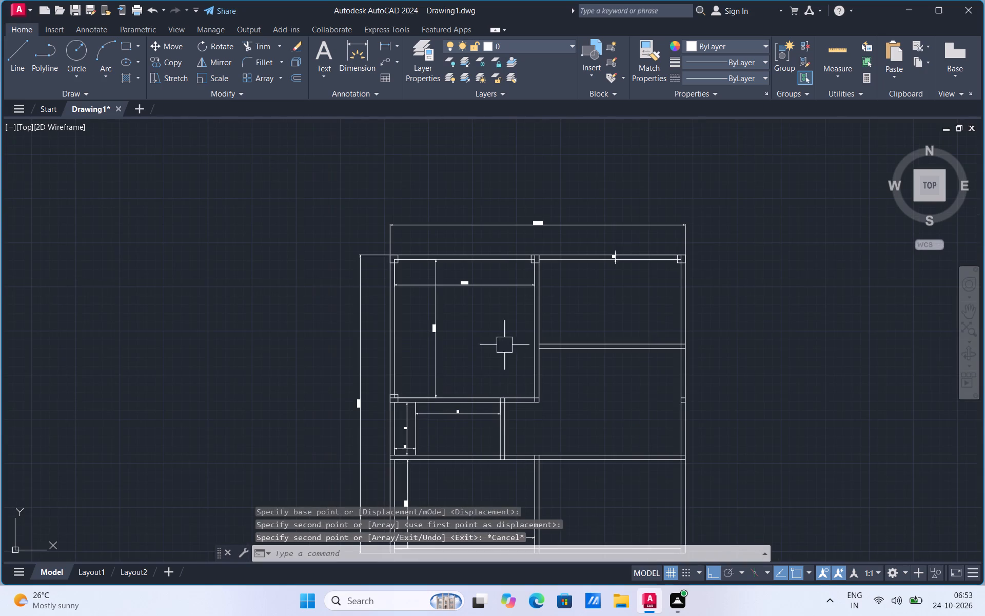
scroll(525, 293, "up", 2)
scroll(535, 228, "up", 1)
left_click(539, 215)
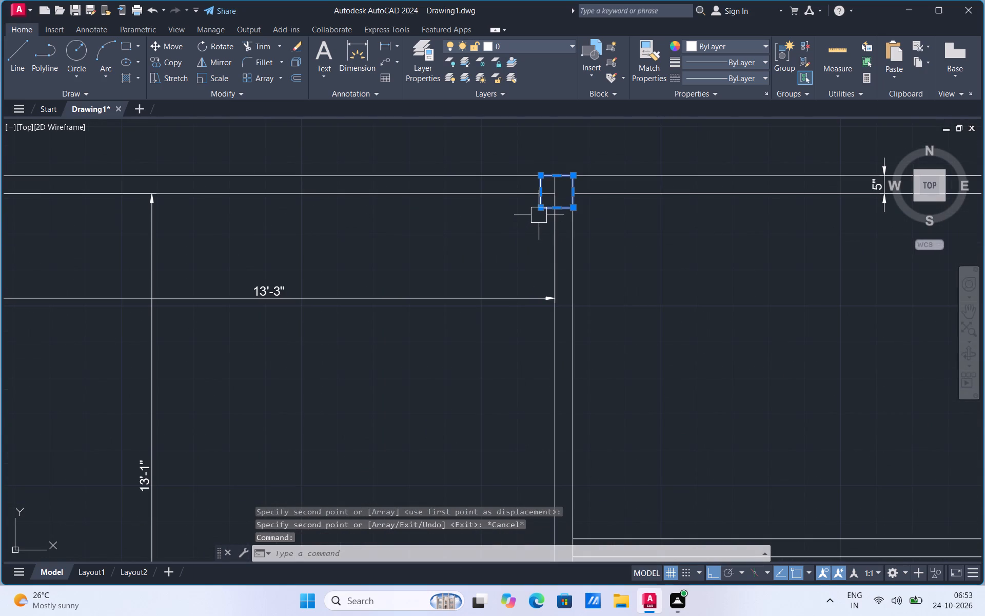
right_click(539, 215)
left_click(574, 339)
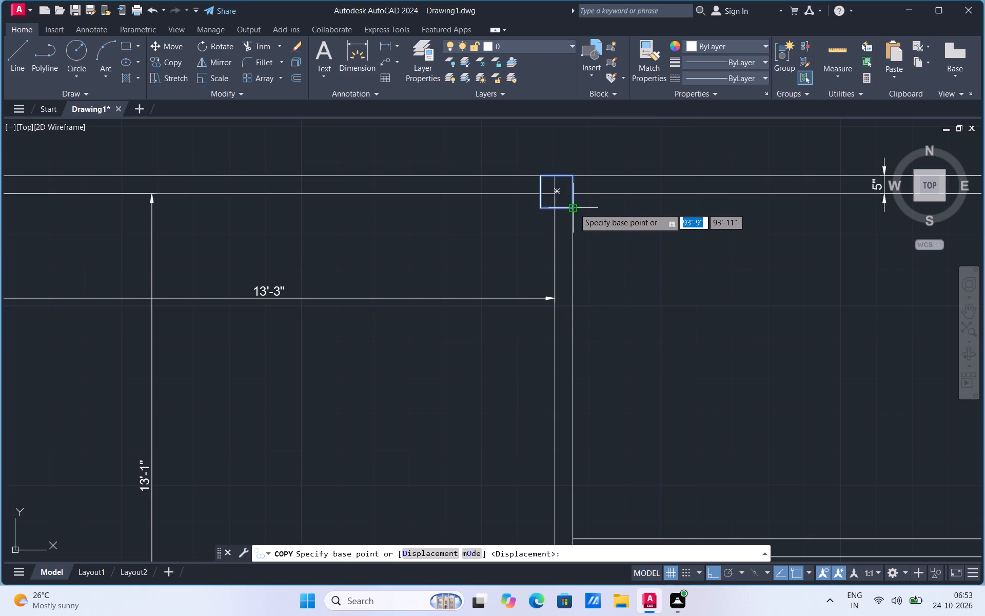
left_click(574, 208)
scroll(574, 208, "down", 3)
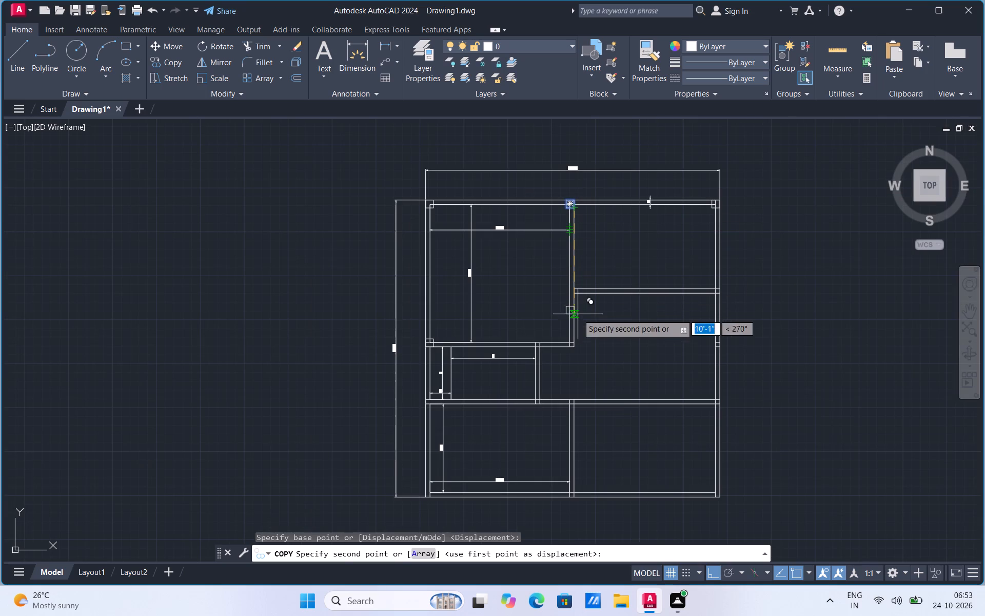
scroll(573, 349, "up", 3)
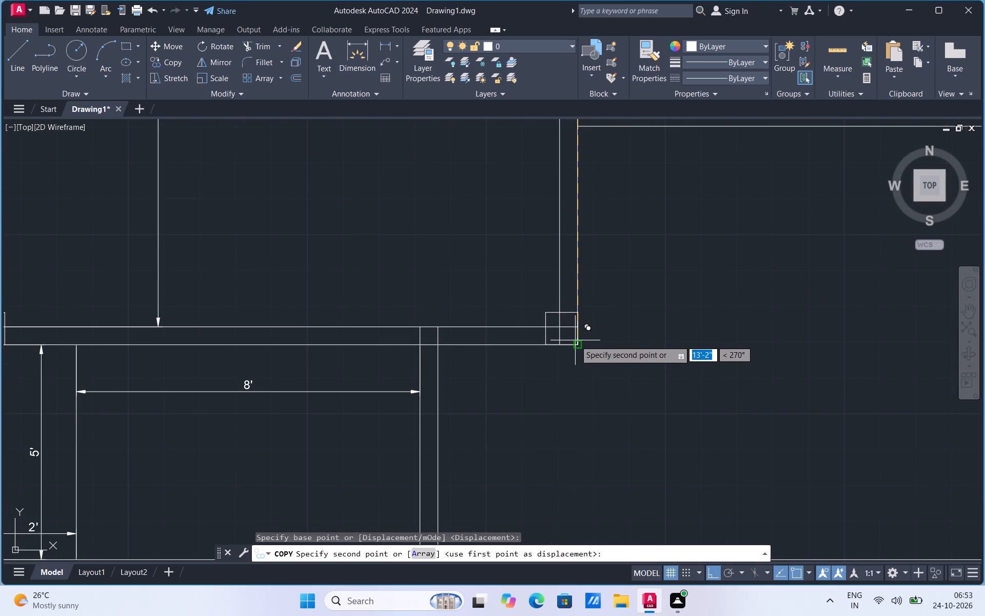
left_click(578, 345)
scroll(515, 444, "down", 1)
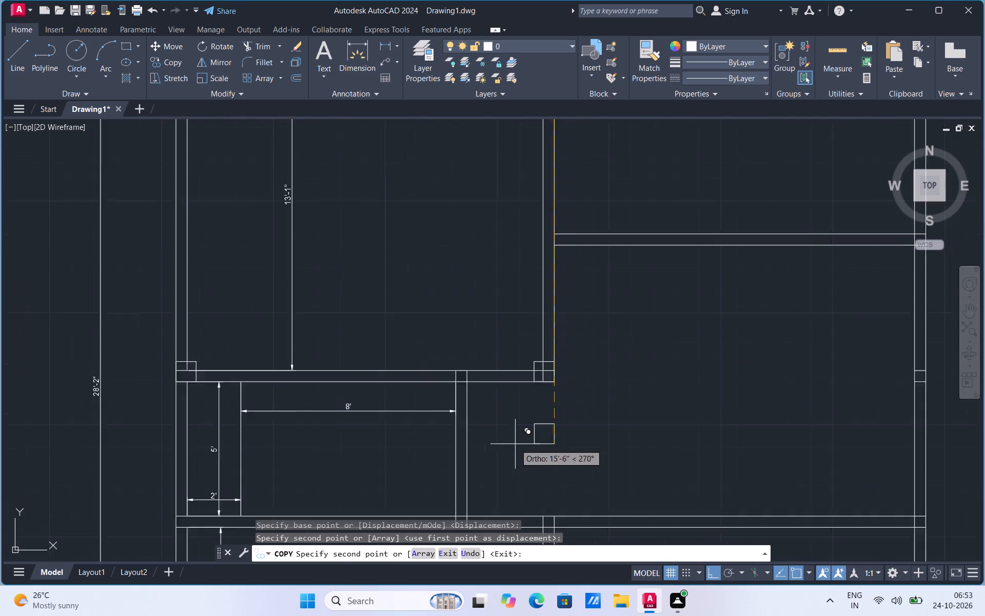
Copy the top-right column by its top-right corner to where the right-hand horizontal partition's lower face meets the outer right wall.
scroll(515, 445, "down", 3)
scroll(565, 434, "up", 1)
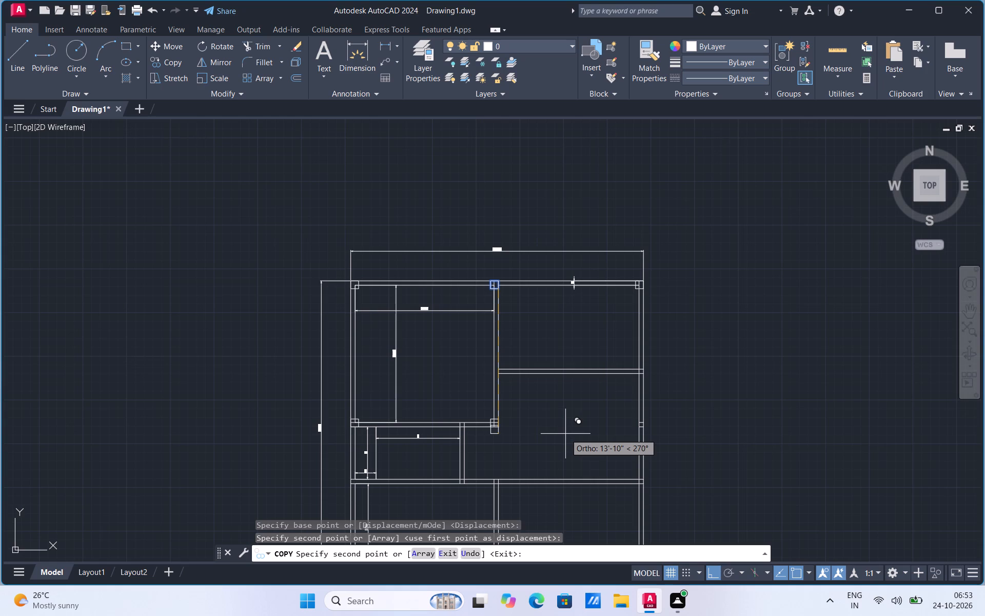
key("Escape")
scroll(628, 278, "up", 3)
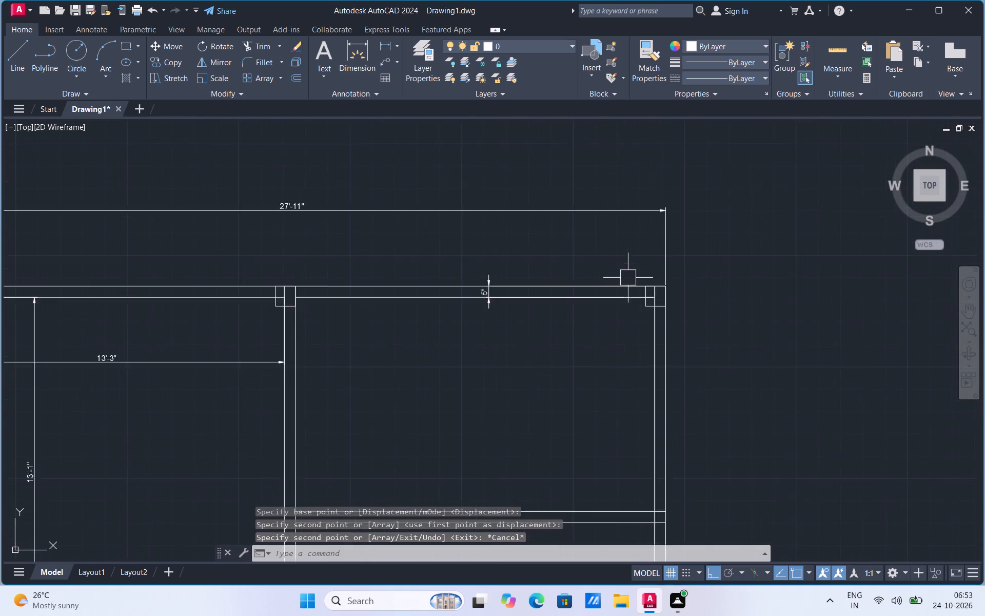
left_click(651, 324)
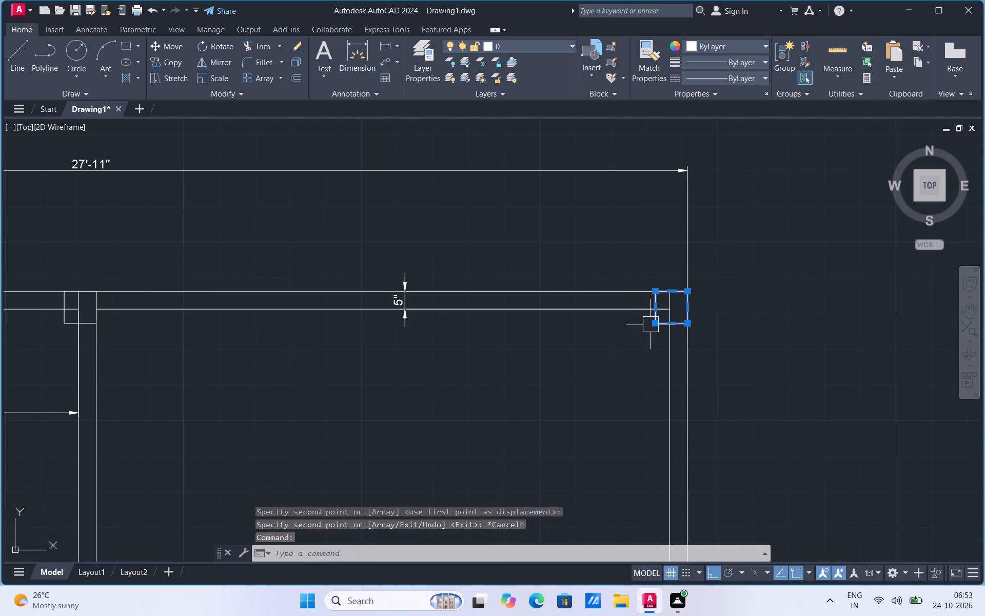
right_click(651, 324)
left_click(684, 376)
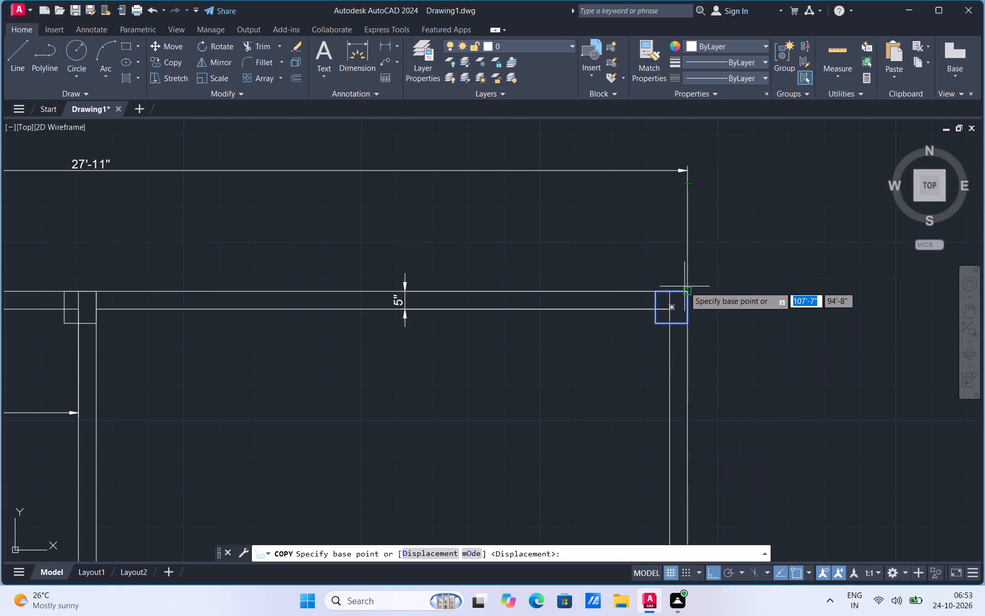
left_click(687, 290)
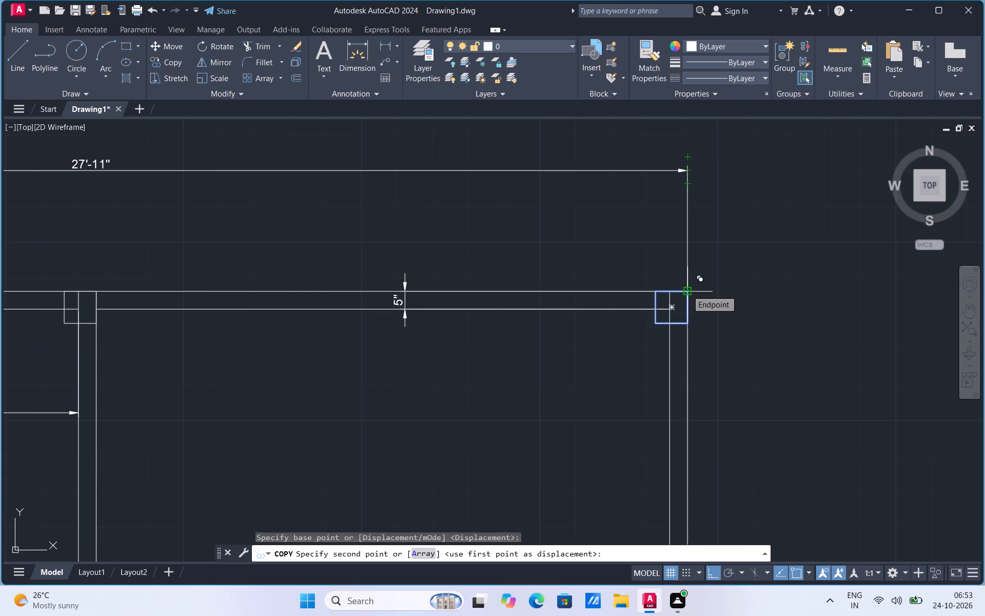
scroll(687, 290, "down", 2)
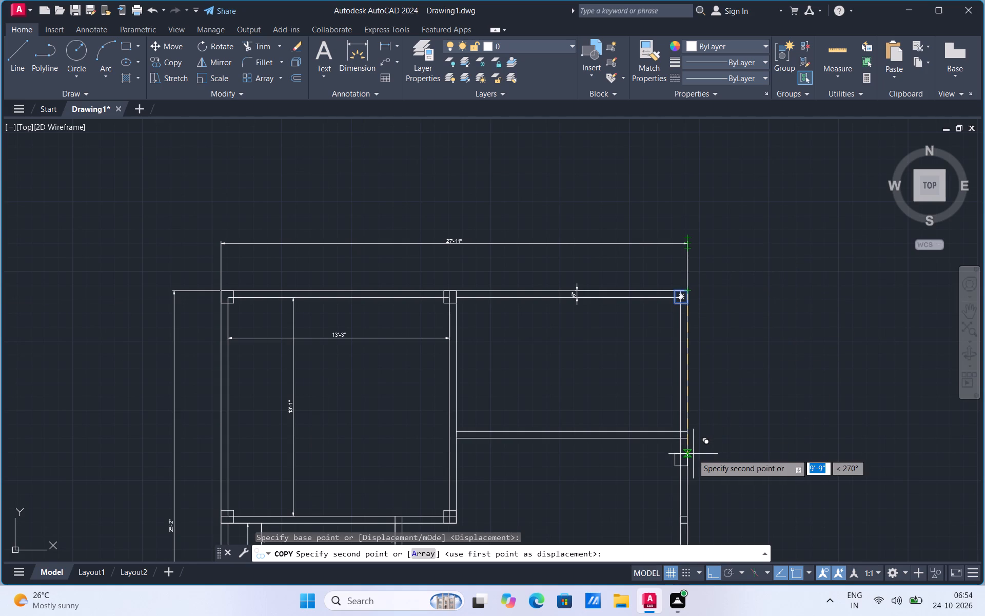
scroll(672, 463, "up", 1)
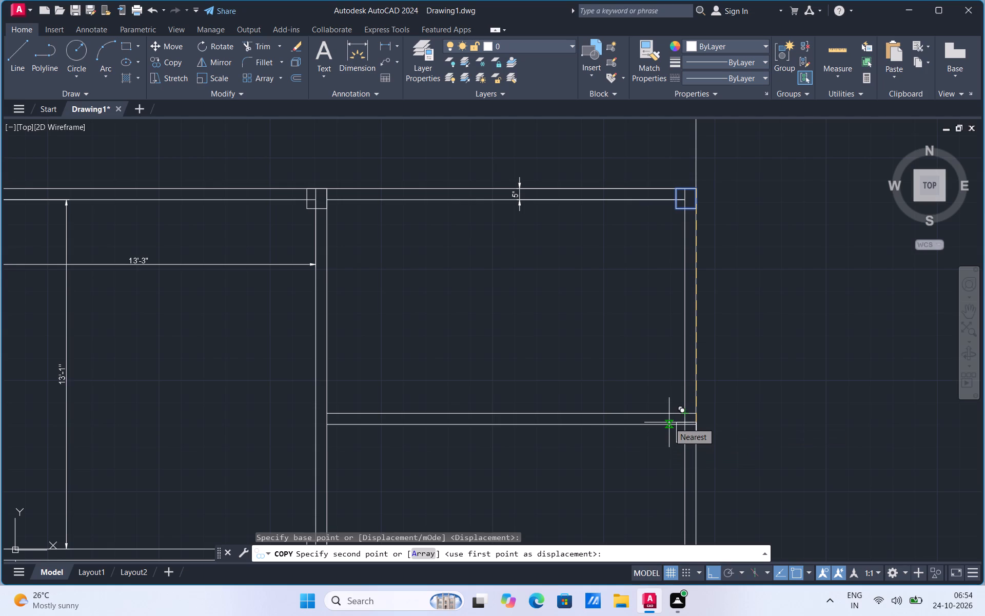
scroll(687, 417, "up", 2)
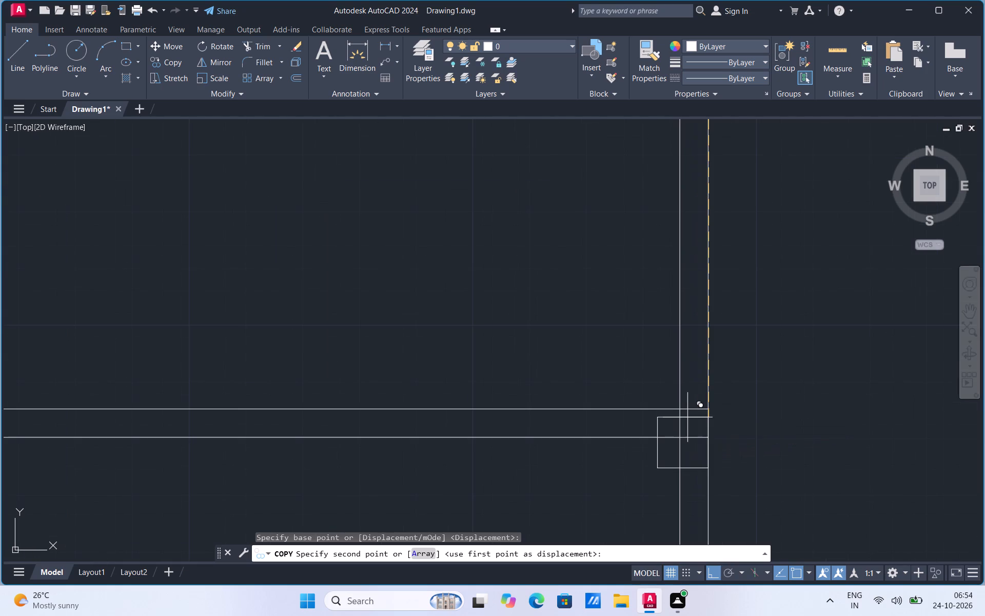
scroll(708, 381, "down", 2)
scroll(707, 382, "up", 2)
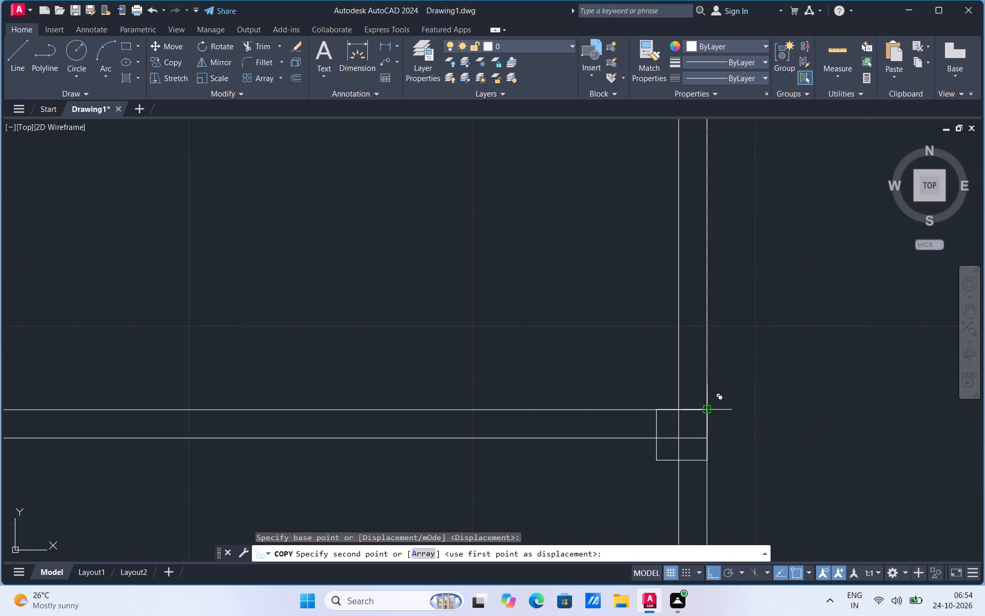
left_click(704, 440)
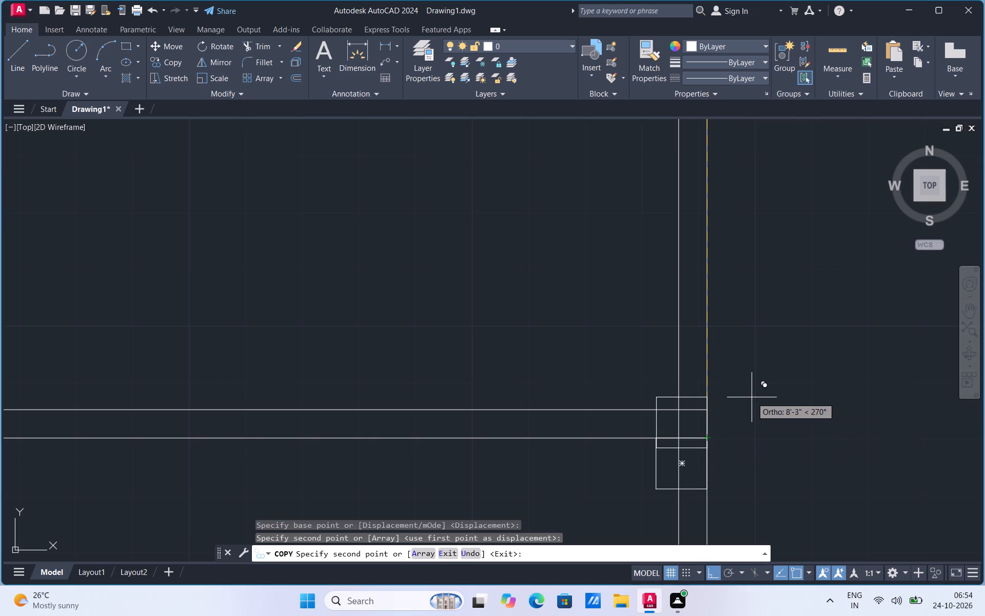
key("Escape")
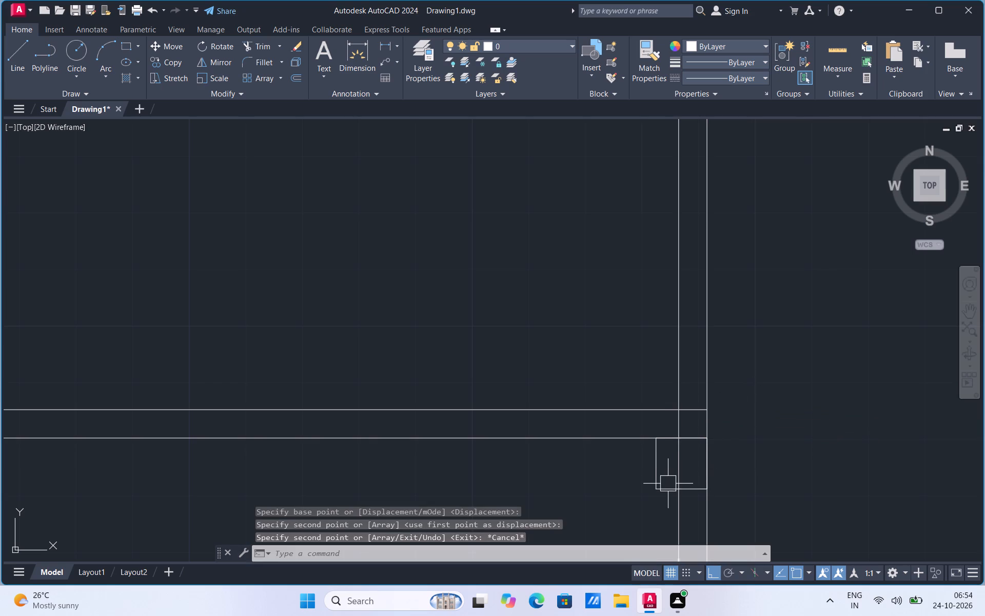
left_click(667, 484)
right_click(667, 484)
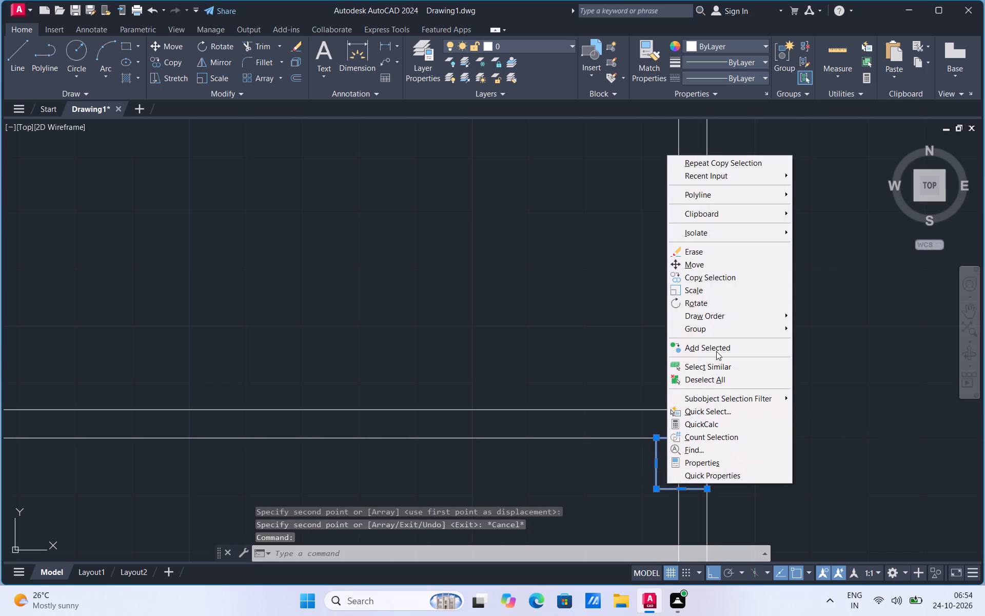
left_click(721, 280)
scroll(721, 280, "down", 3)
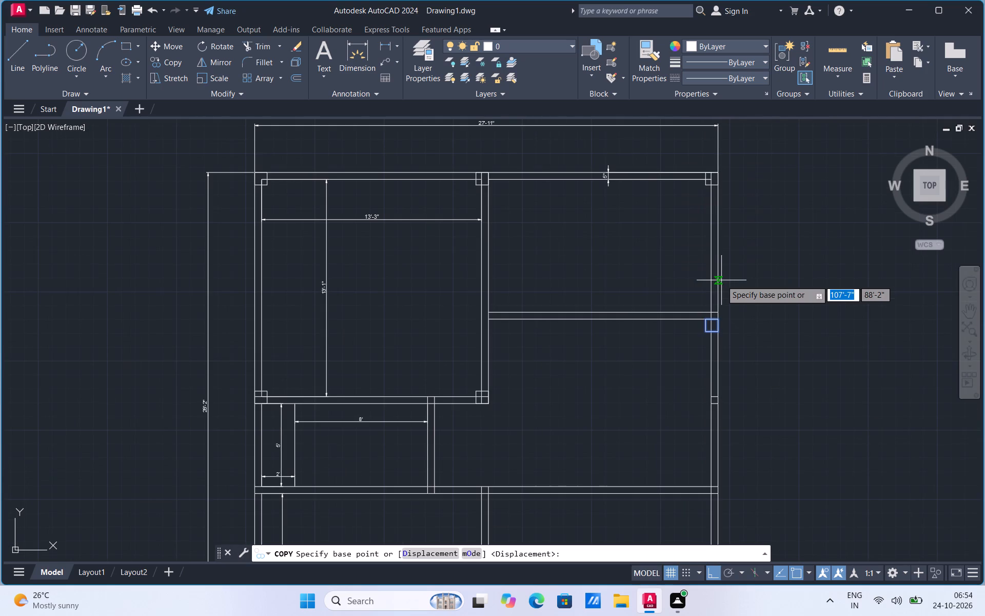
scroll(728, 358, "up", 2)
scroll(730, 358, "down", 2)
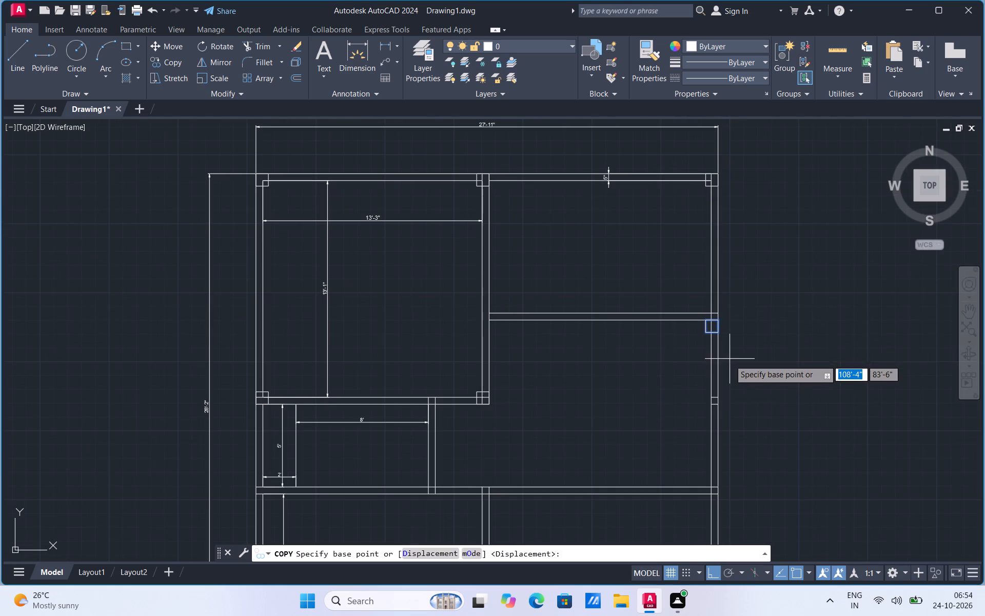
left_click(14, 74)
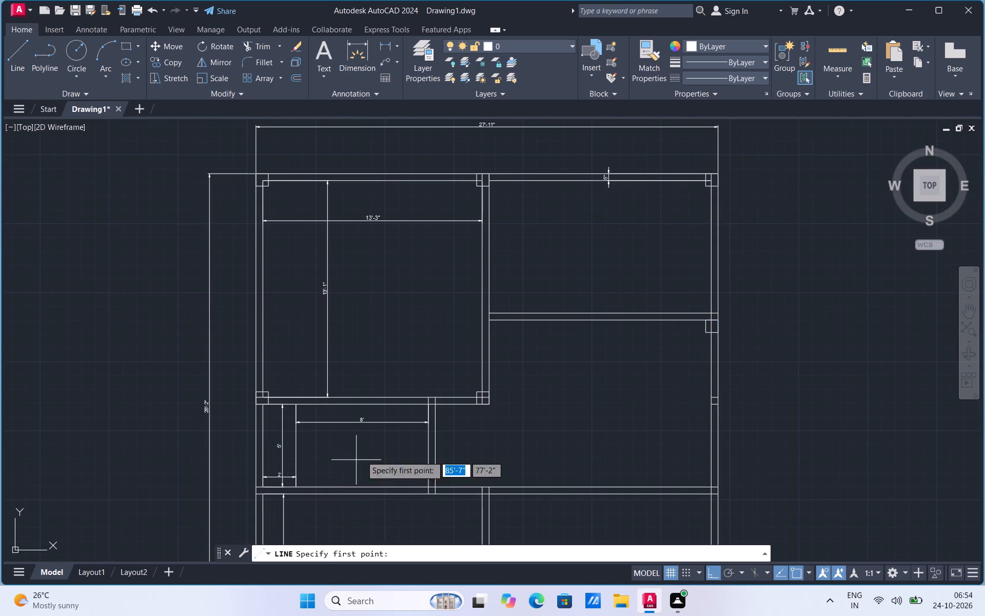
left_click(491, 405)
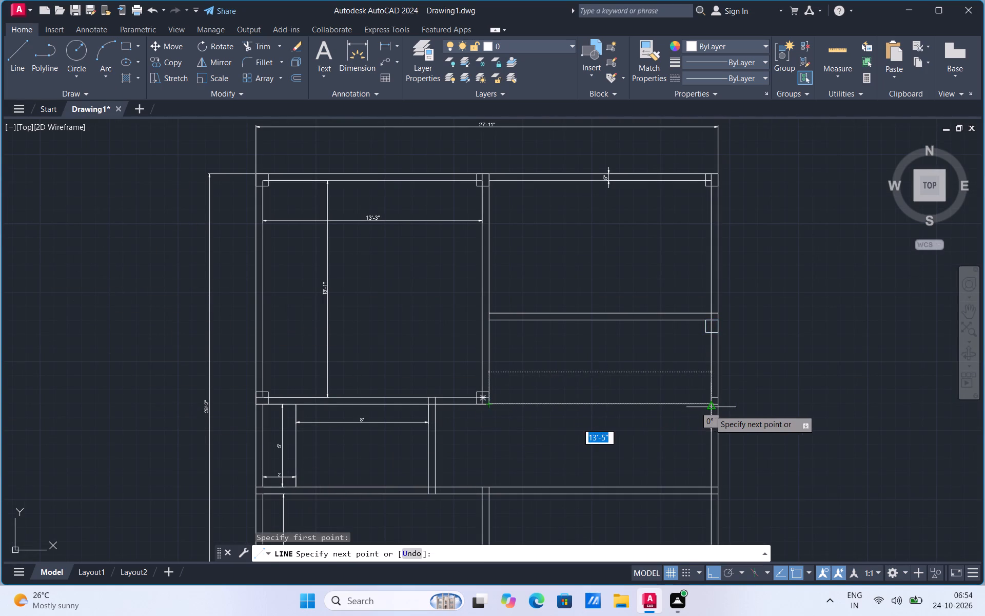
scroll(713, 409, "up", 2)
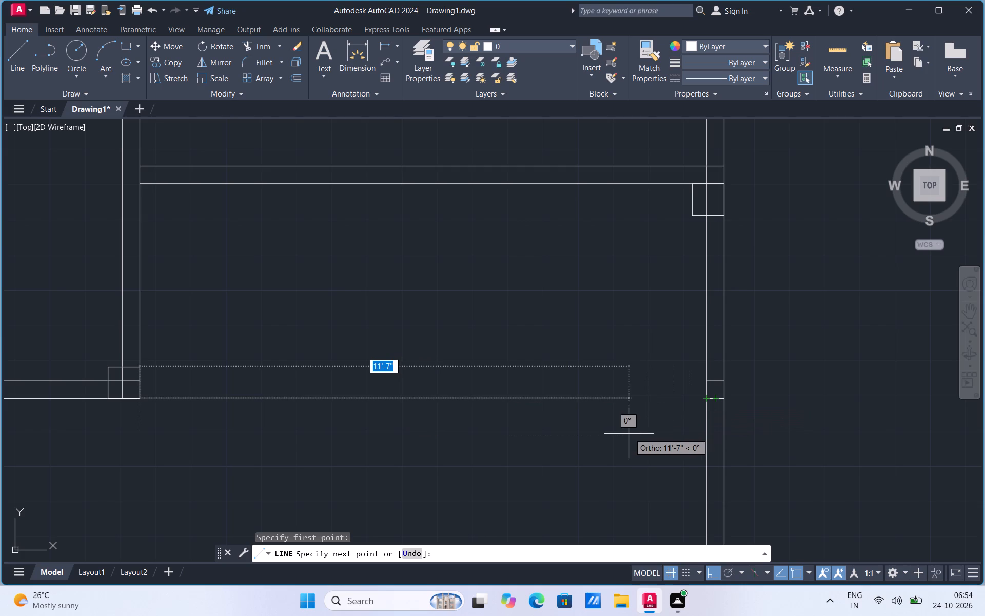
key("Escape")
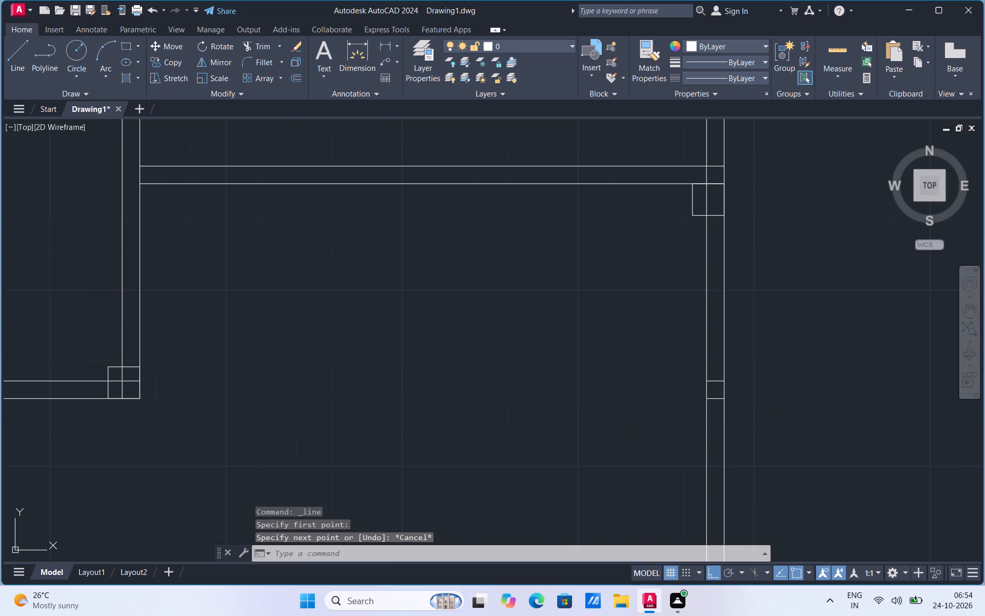
Copy the column below the right-hand partition by its bottom-right corner to the outer end of the short lower cross line in the right wall.
left_click(689, 218)
right_click(689, 218)
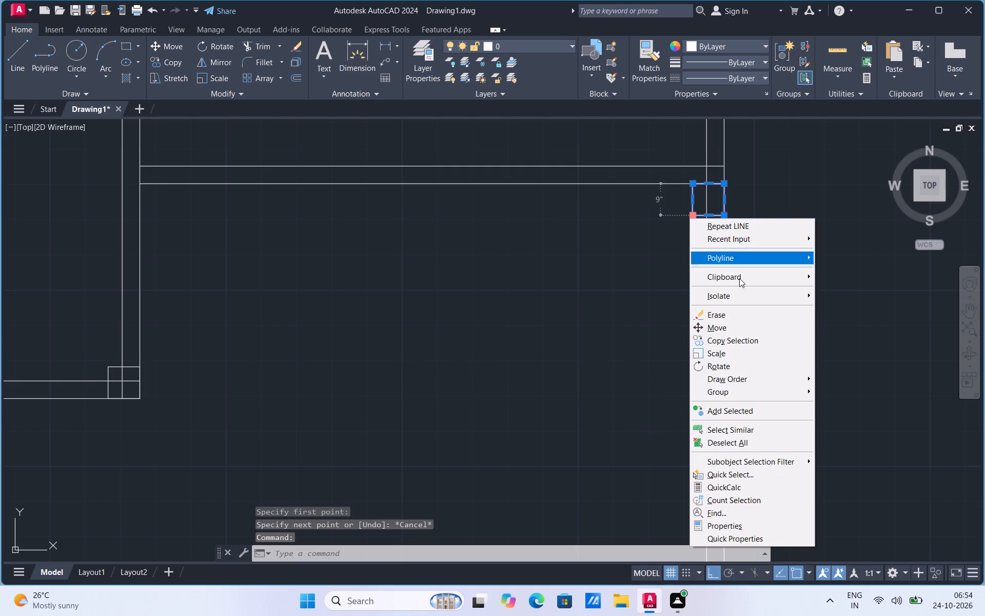
left_click(736, 343)
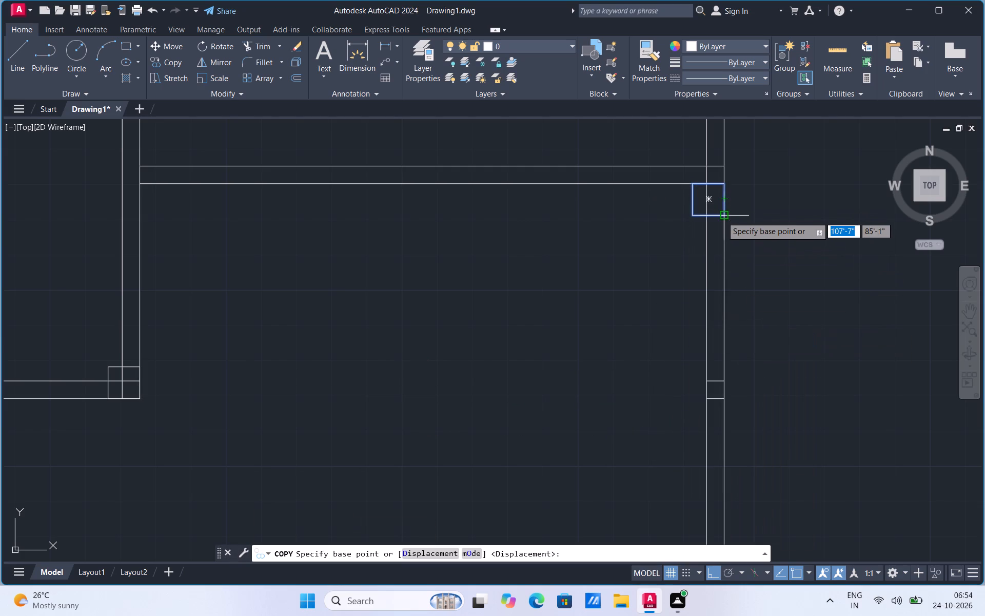
left_click(722, 217)
left_click(725, 399)
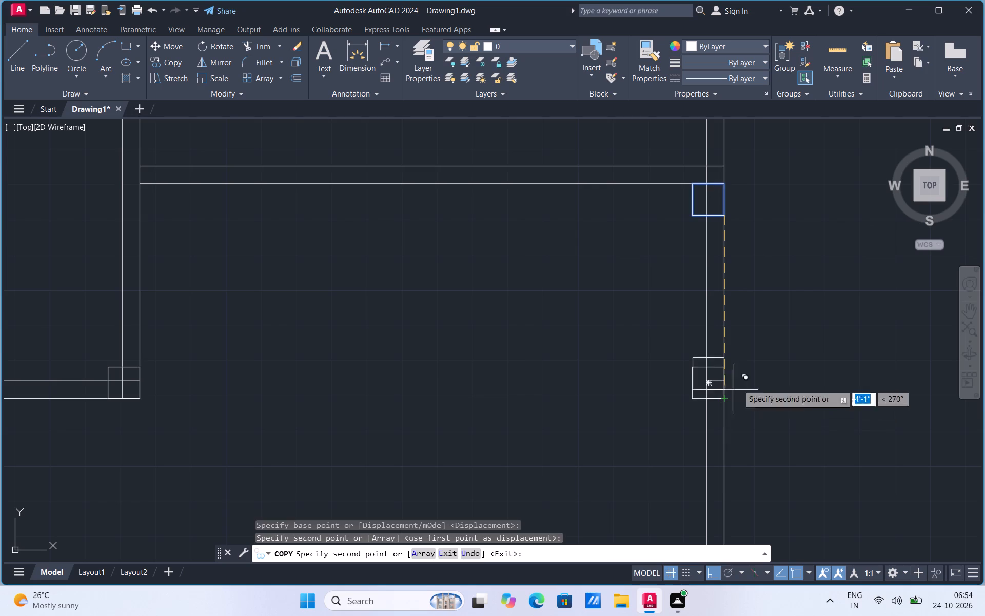
key("Escape")
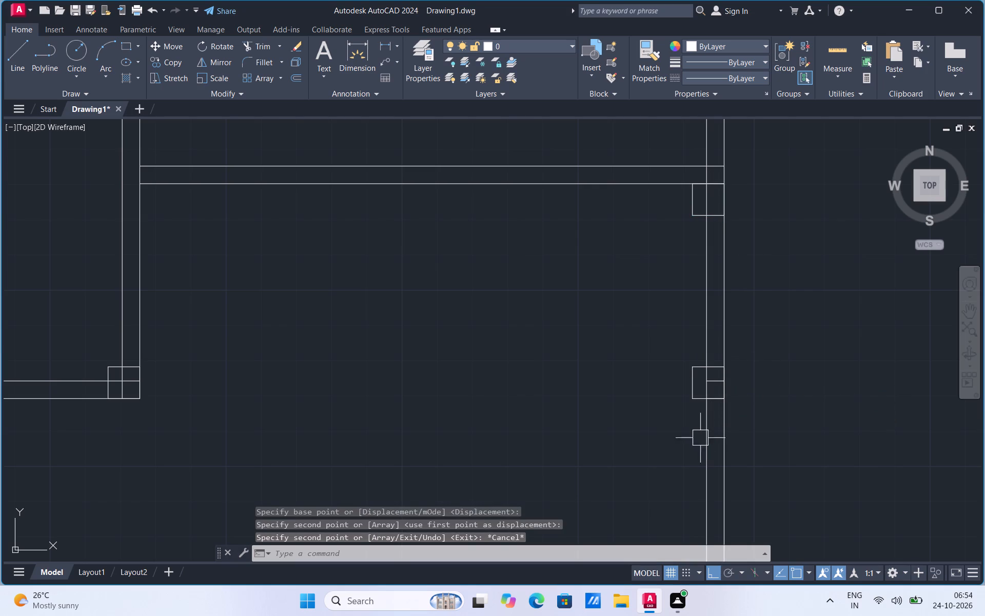
Examine the column placement across the whole floor plan, including the lower rooms and the top-left room.
scroll(693, 440, "down", 2)
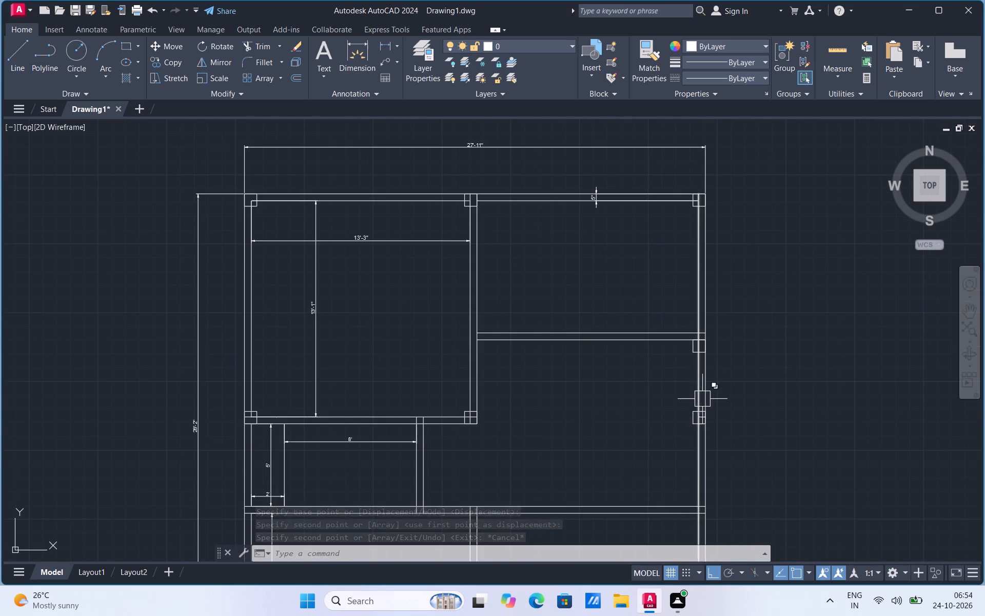
scroll(702, 398, "up", 1)
scroll(705, 406, "down", 1)
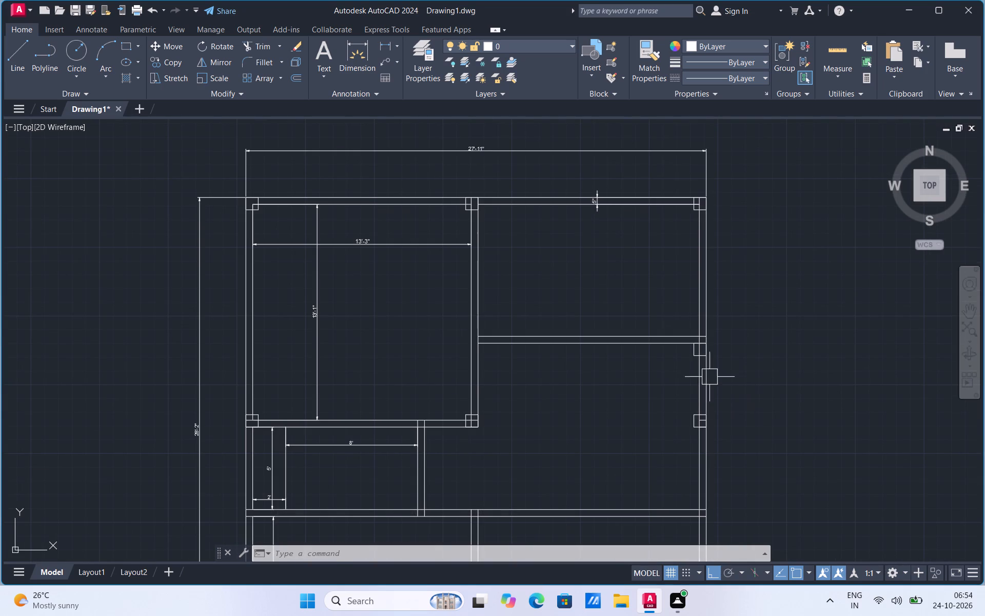
scroll(641, 337, "down", 1)
scroll(641, 449, "up", 1)
scroll(699, 464, "down", 1)
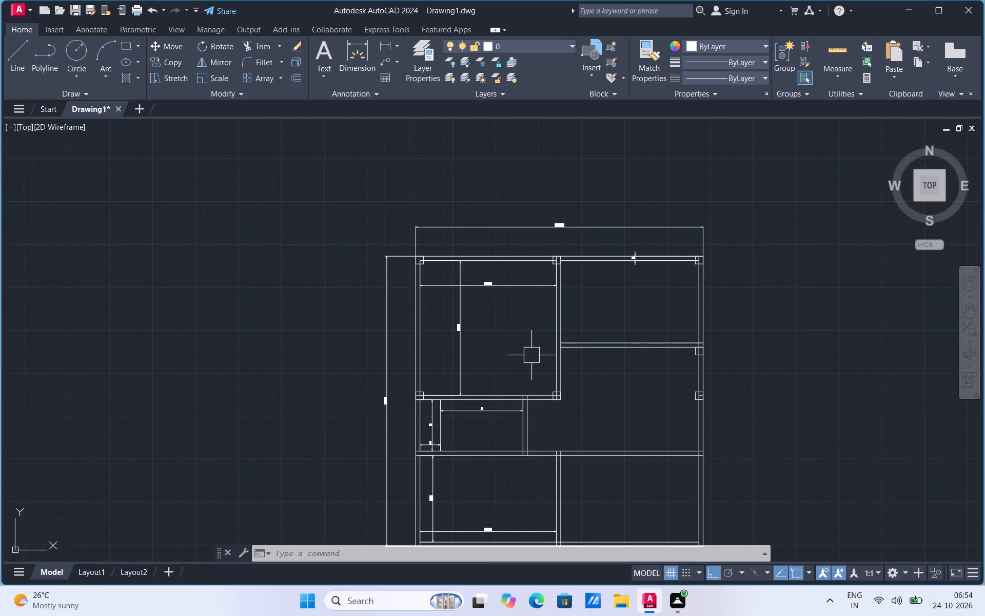
scroll(532, 355, "down", 1)
scroll(464, 467, "up", 2)
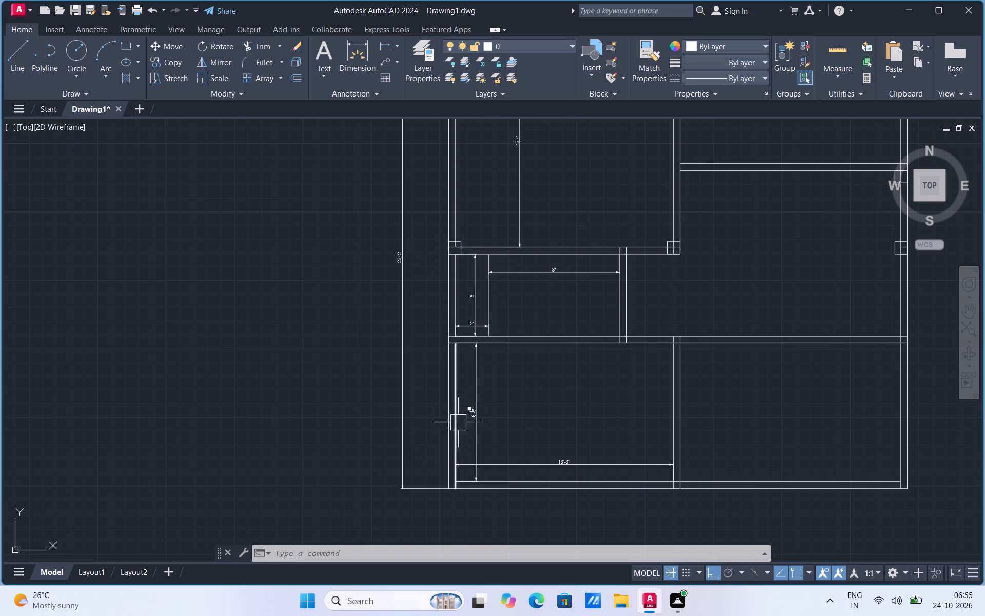
scroll(449, 432, "down", 1)
scroll(415, 339, "up", 2)
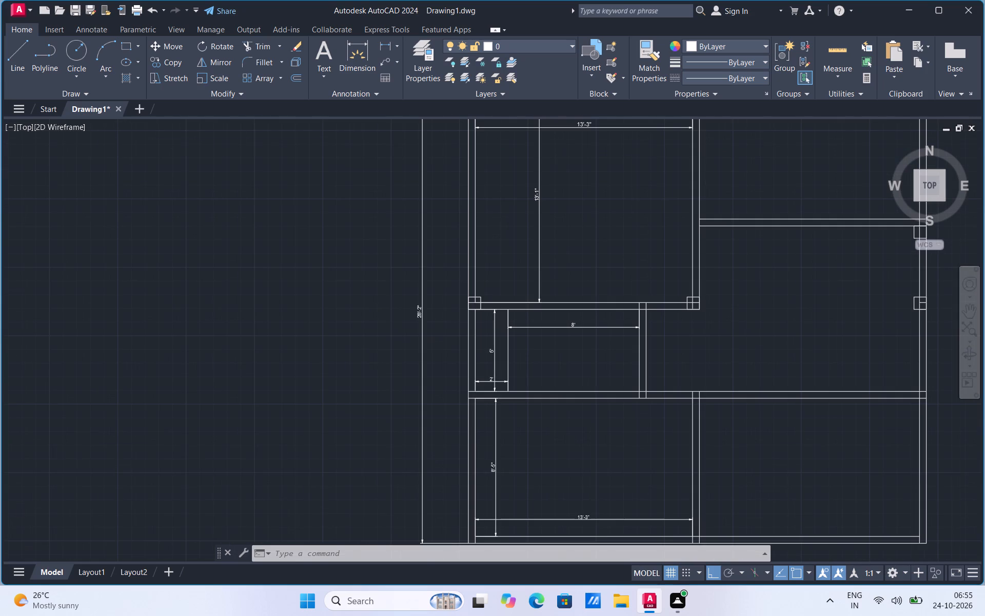
scroll(391, 452, "down", 2)
scroll(569, 261, "up", 2)
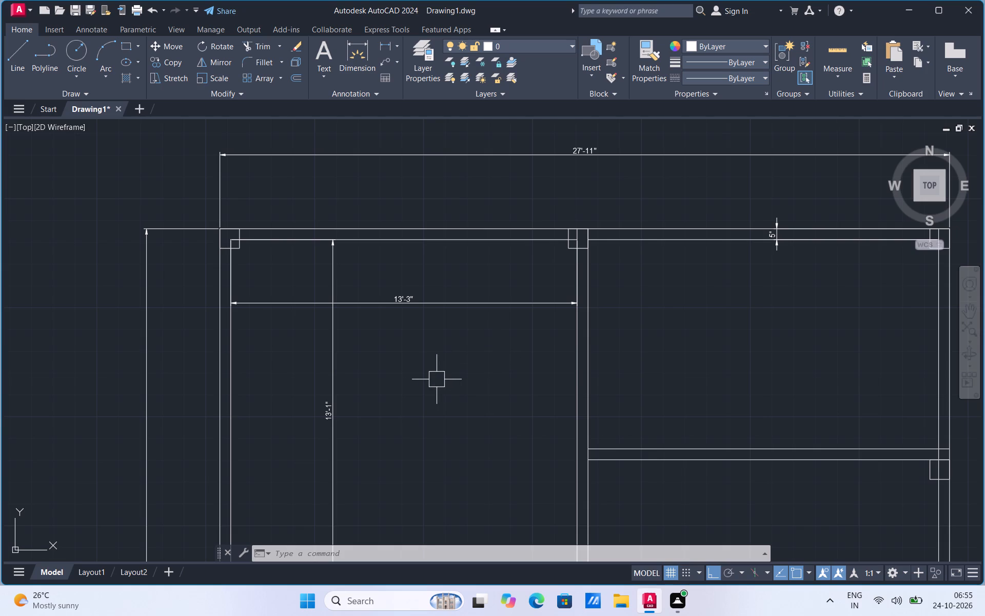
scroll(437, 380, "down", 1)
scroll(583, 276, "up", 1)
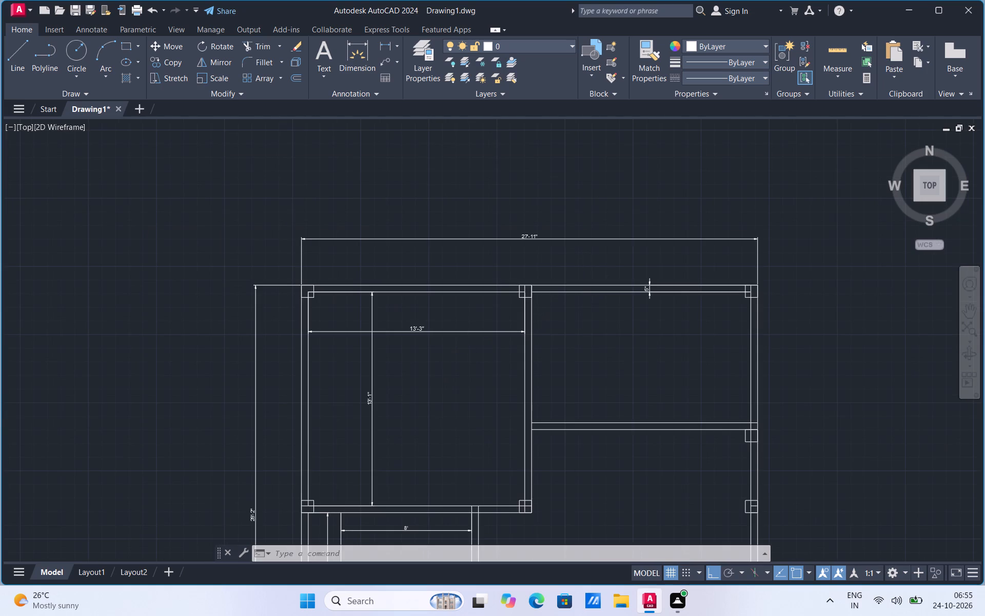
scroll(583, 276, "down", 2)
scroll(376, 429, "up", 1)
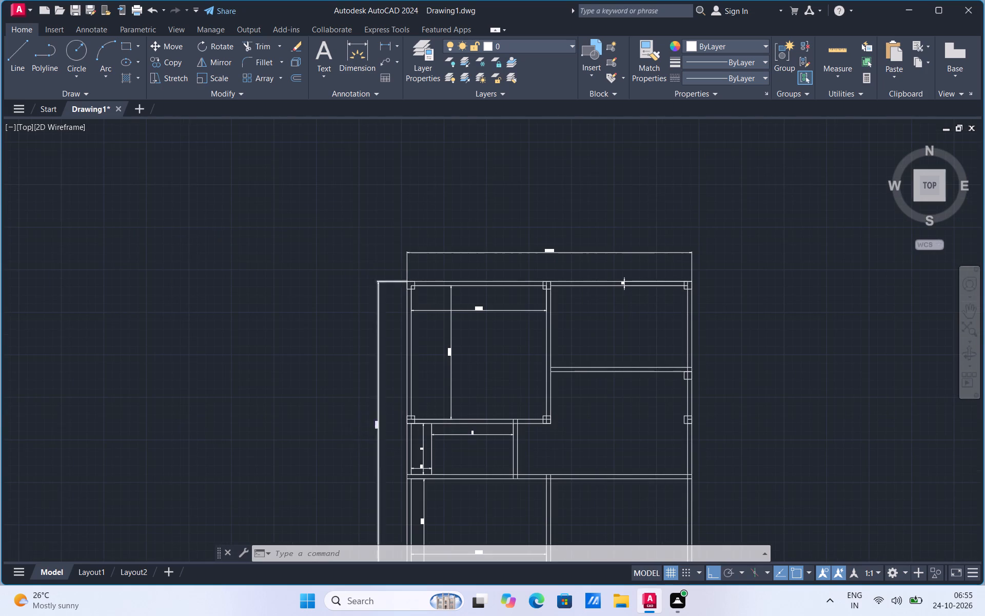
scroll(376, 429, "up", 1)
scroll(447, 314, "down", 2)
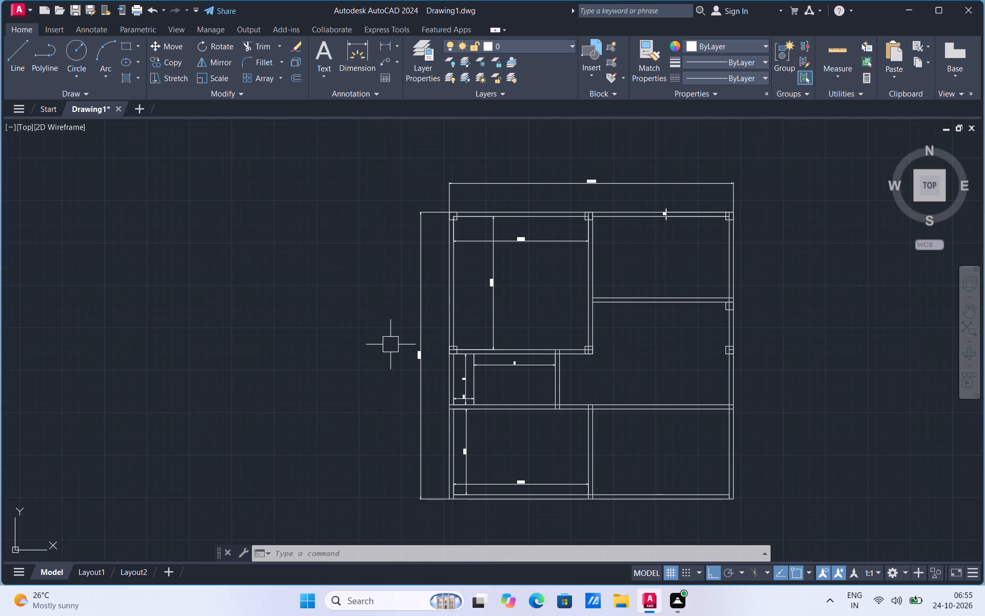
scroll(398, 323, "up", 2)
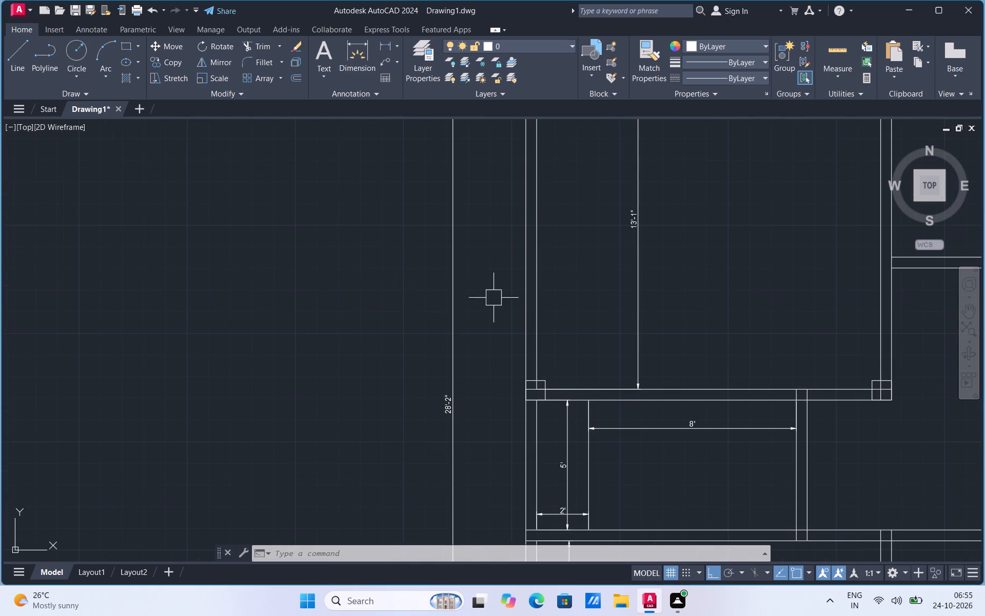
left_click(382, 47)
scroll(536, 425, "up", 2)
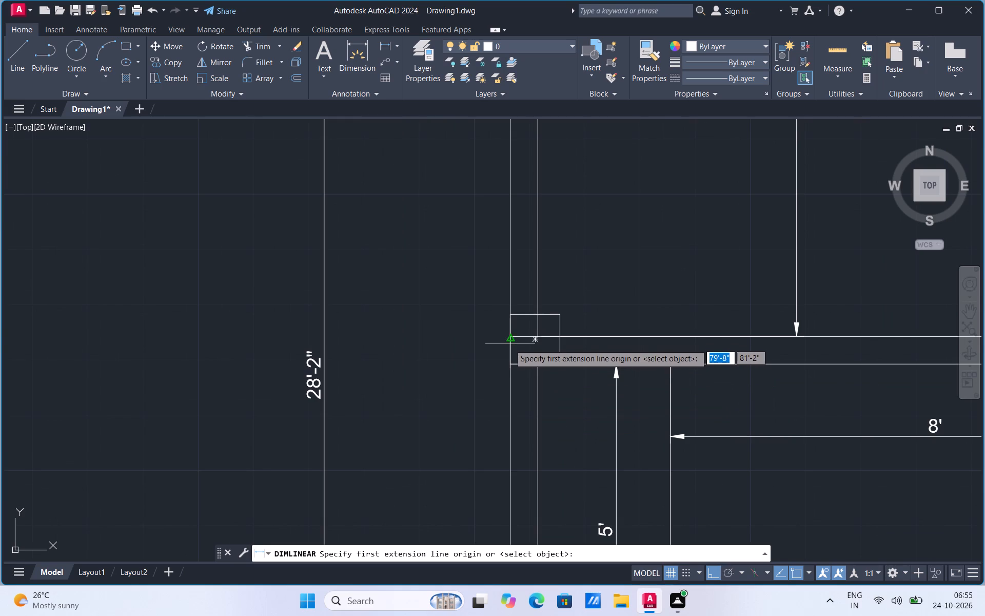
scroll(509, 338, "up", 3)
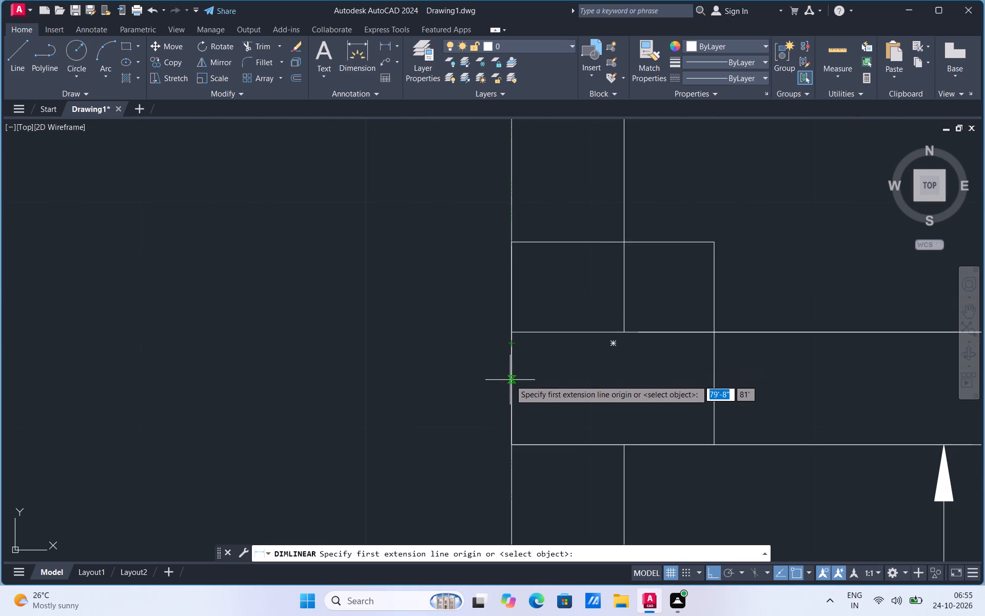
Draw a horizontal line across the column at the top-left room's bottom-left corner, joining the midpoints of its sides.
left_click(22, 63)
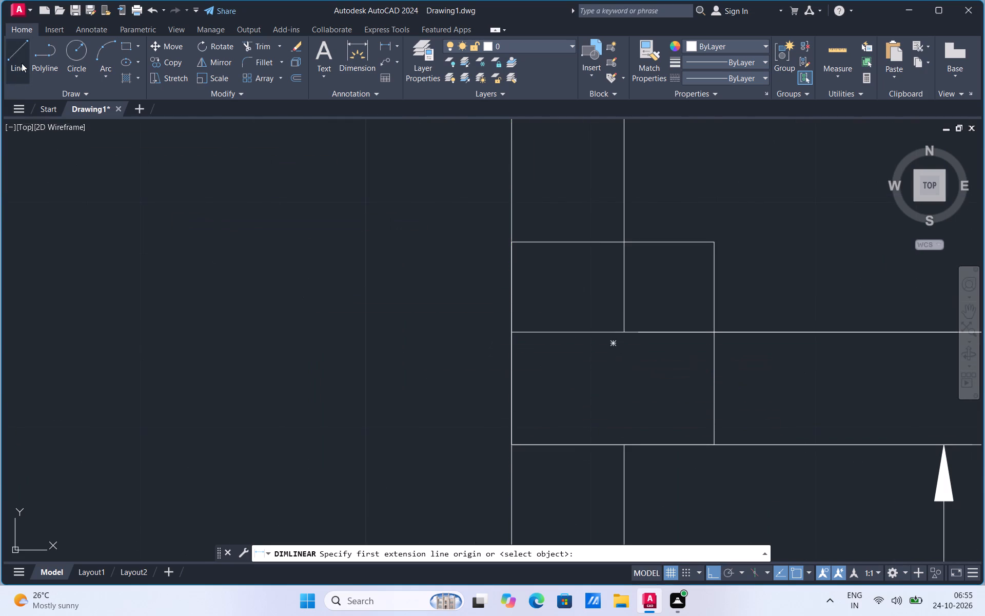
left_click(511, 341)
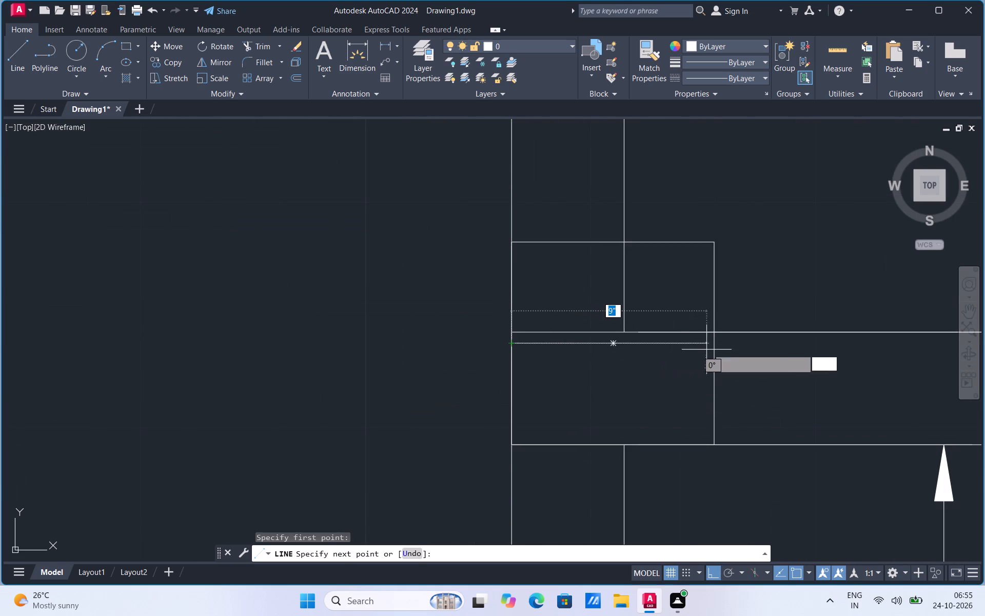
left_click(717, 342)
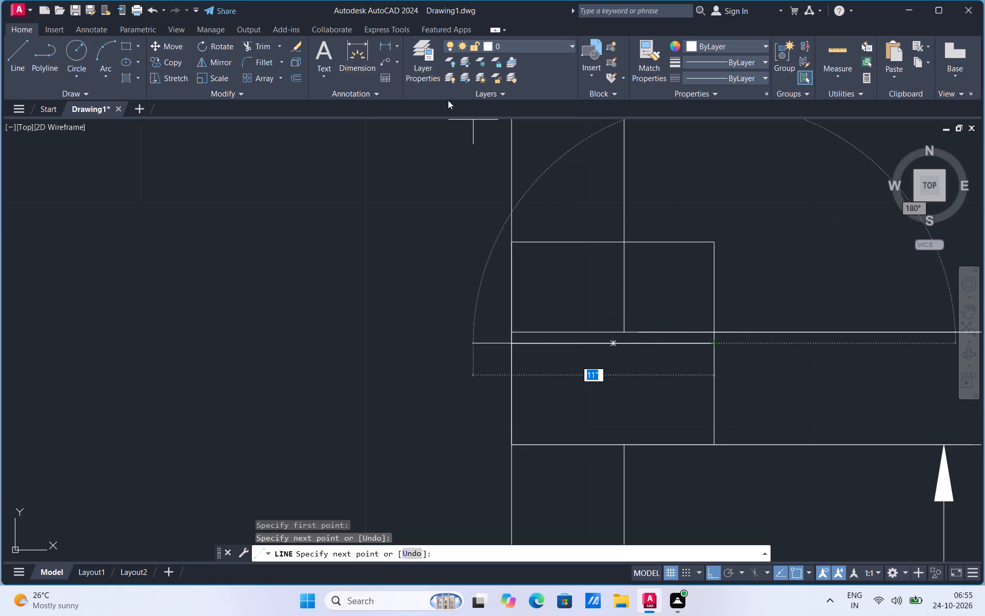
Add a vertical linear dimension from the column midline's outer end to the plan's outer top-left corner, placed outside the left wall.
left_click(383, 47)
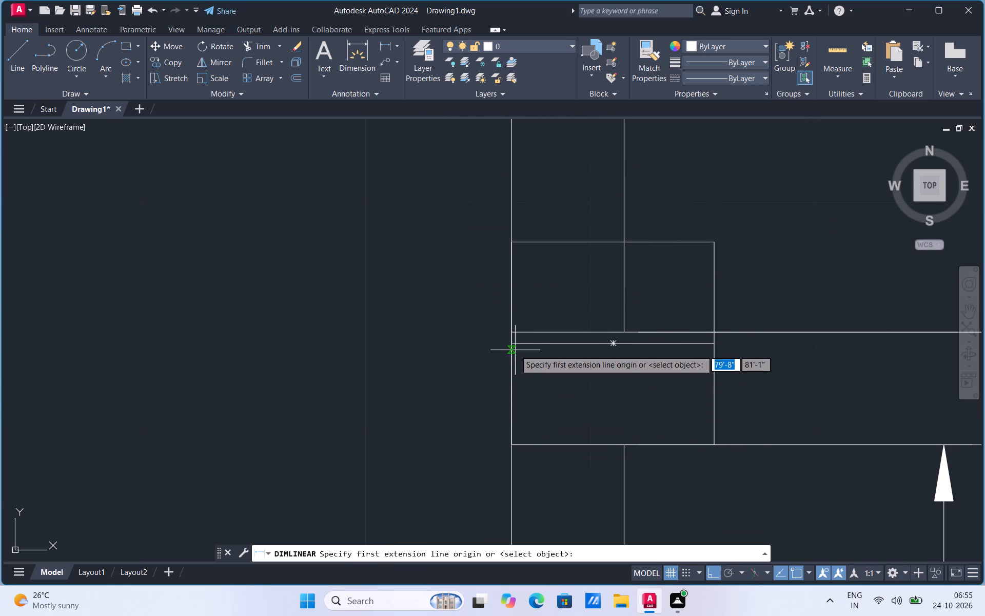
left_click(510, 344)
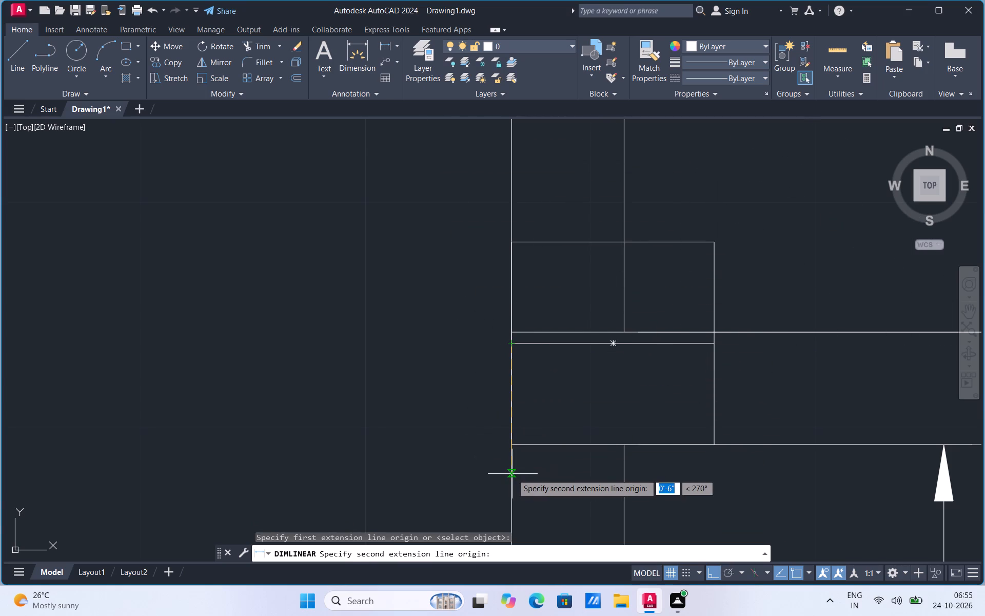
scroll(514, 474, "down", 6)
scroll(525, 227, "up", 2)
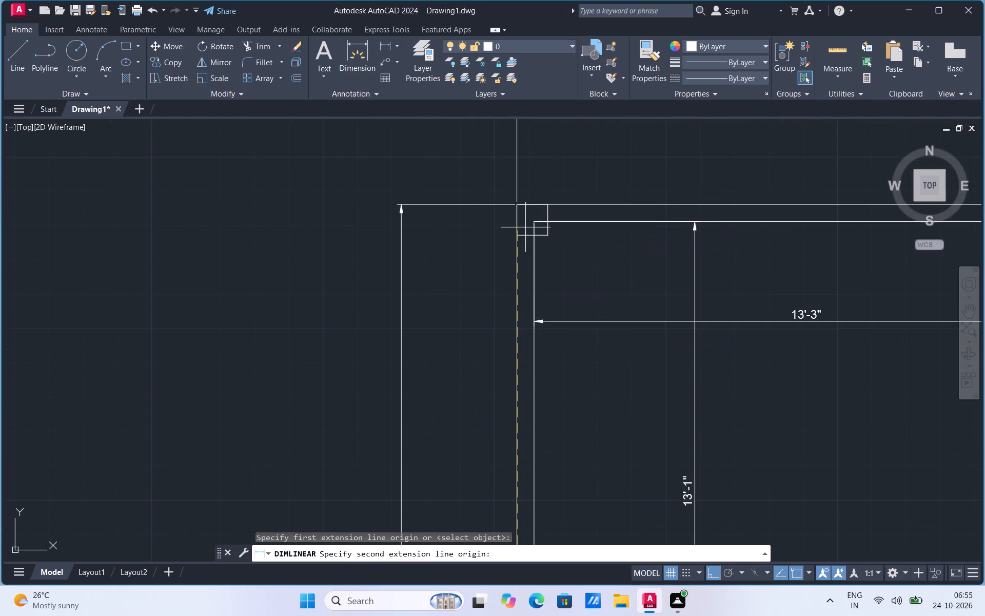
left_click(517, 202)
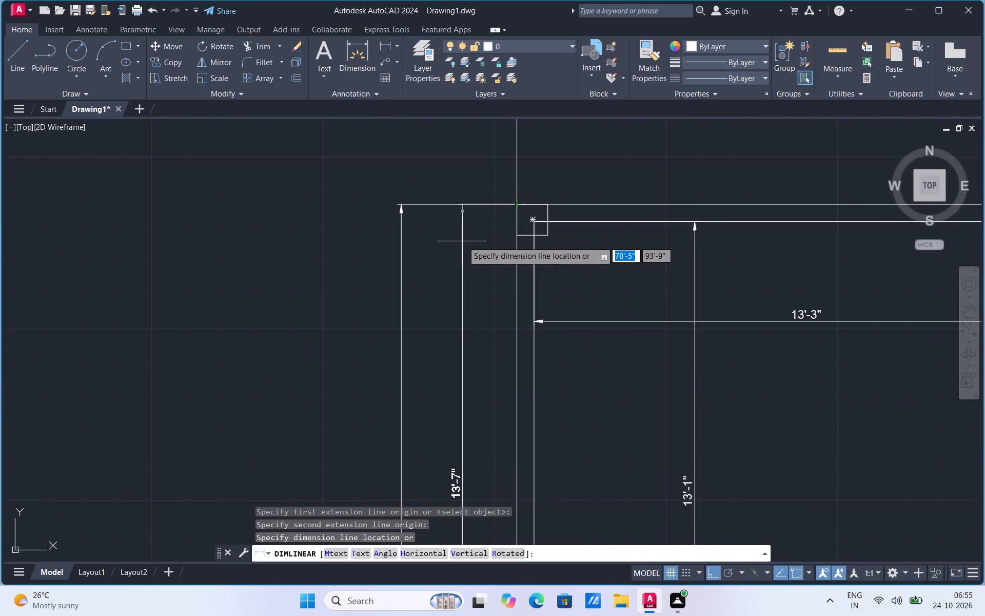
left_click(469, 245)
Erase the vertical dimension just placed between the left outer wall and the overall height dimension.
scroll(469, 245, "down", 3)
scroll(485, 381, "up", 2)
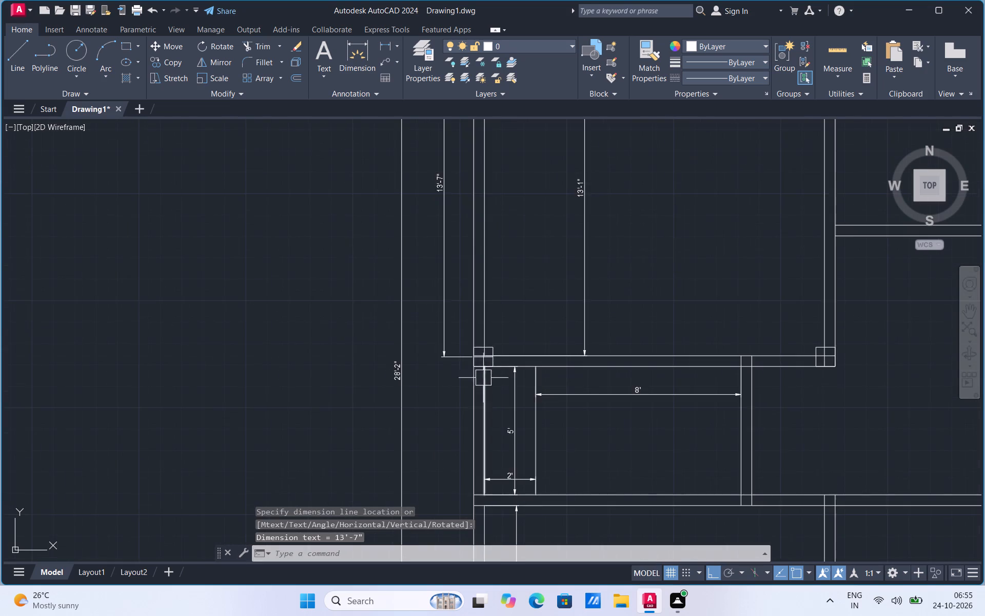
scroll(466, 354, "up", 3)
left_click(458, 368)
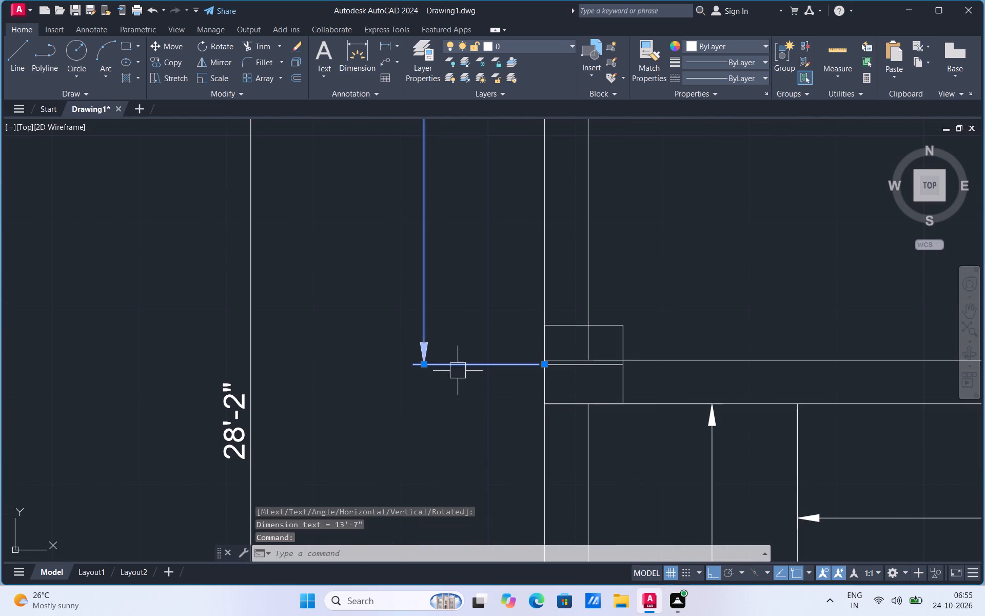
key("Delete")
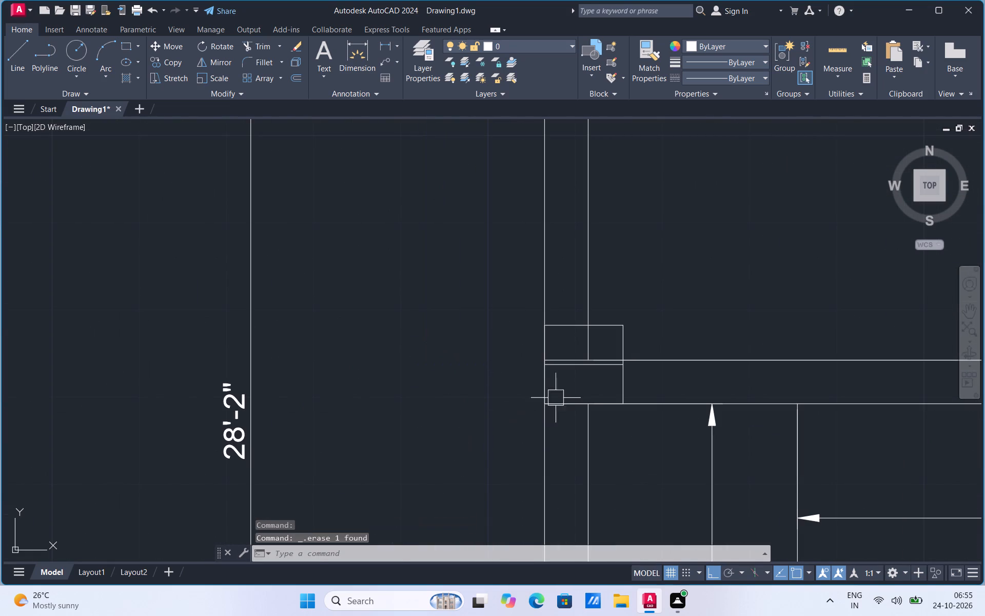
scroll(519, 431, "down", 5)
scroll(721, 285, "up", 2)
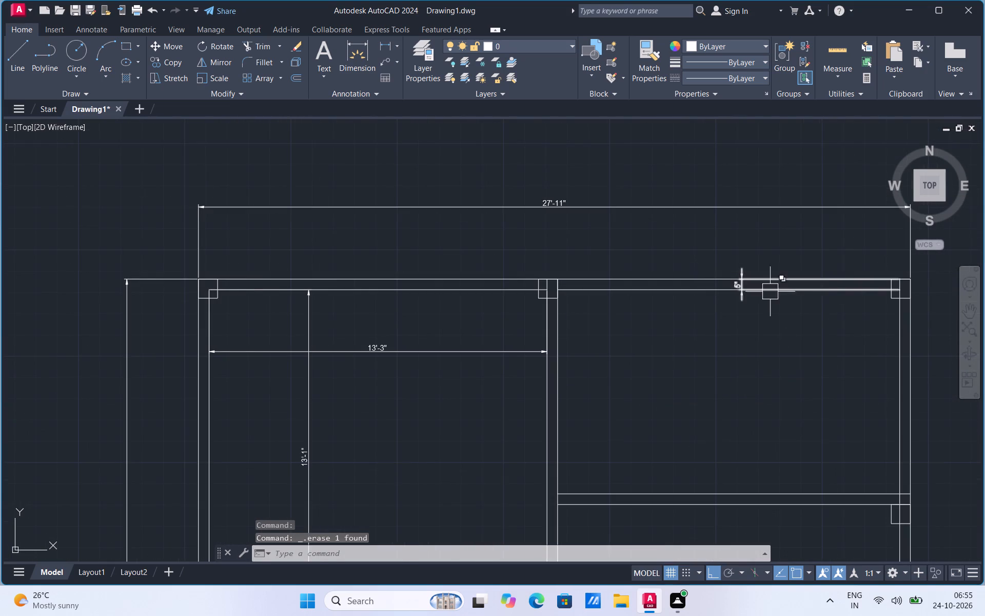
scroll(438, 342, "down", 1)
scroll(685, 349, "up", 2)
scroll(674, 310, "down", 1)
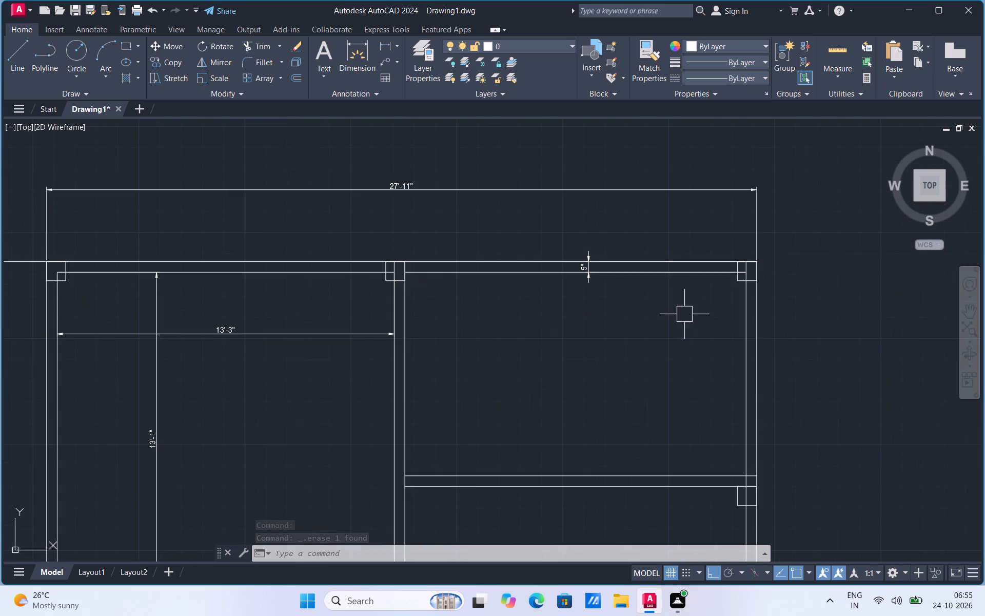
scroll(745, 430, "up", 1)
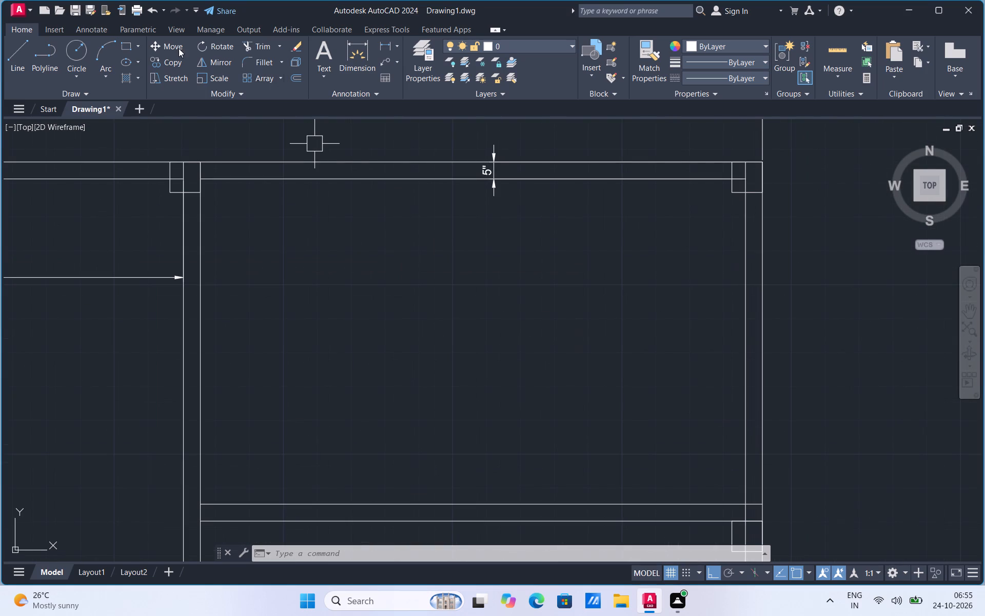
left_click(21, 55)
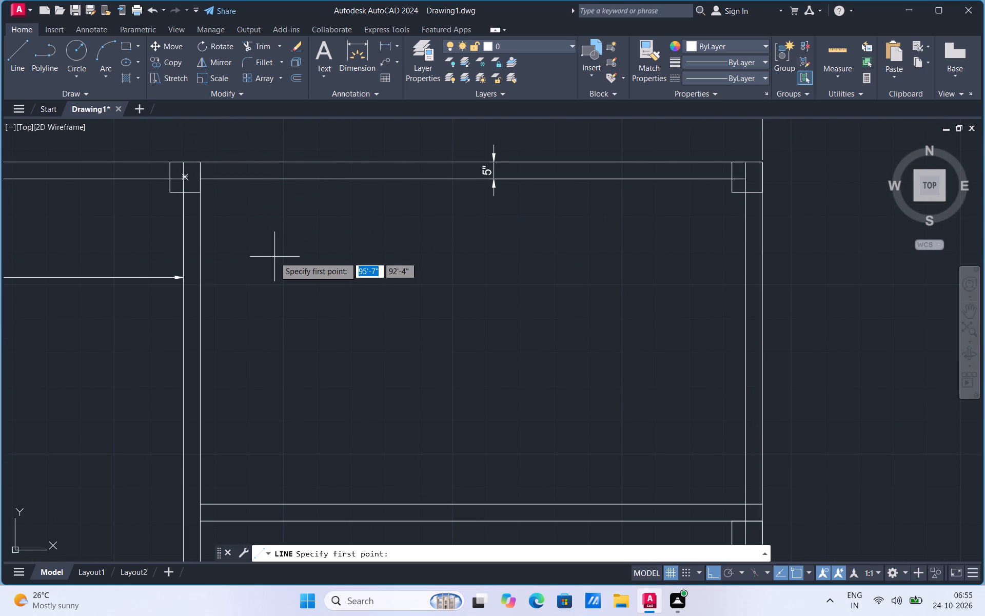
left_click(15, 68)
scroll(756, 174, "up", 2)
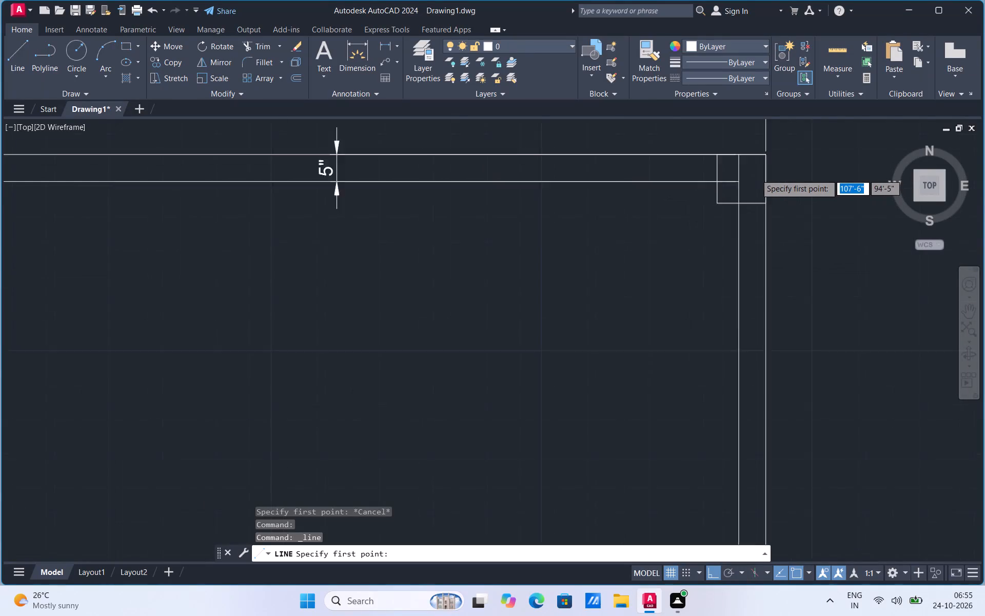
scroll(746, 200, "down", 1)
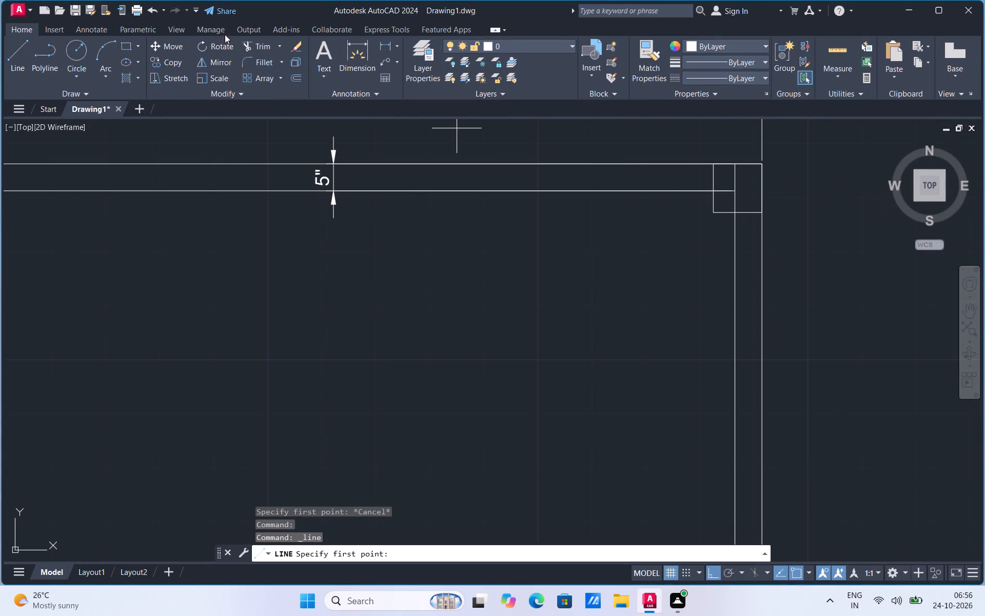
Trim the right wall's inner line where it crosses the top wall and the horizontal partition of the top-right room.
left_click(263, 45)
scroll(747, 178, "up", 2)
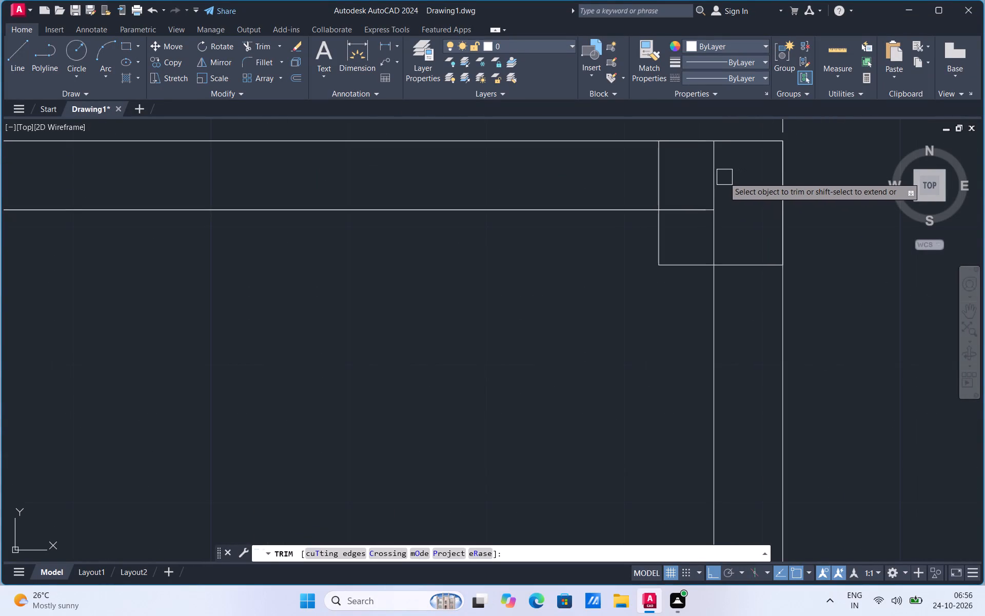
left_click(719, 177)
scroll(719, 177, "down", 3)
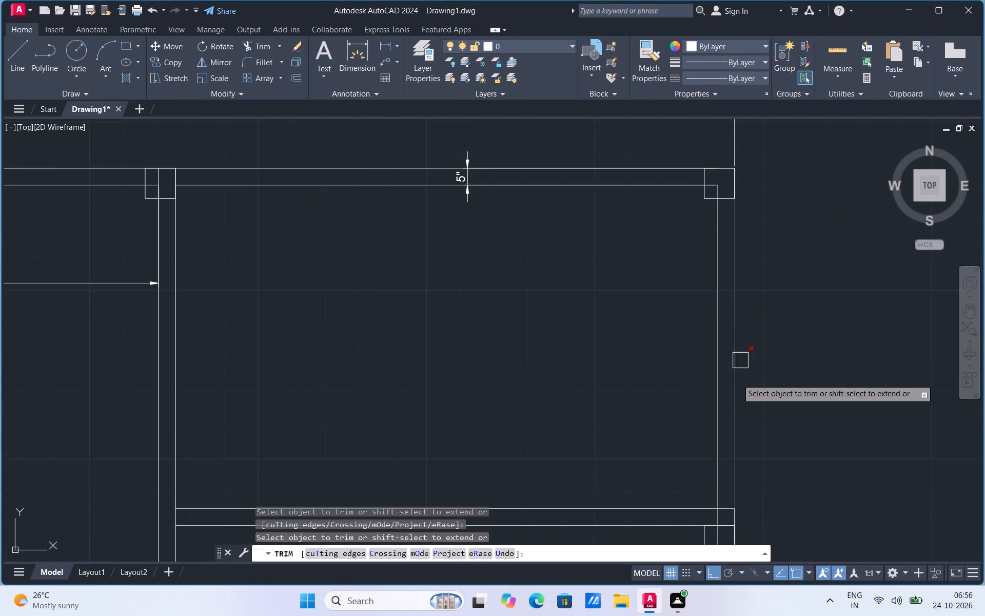
scroll(721, 516, "up", 2)
left_click(713, 520)
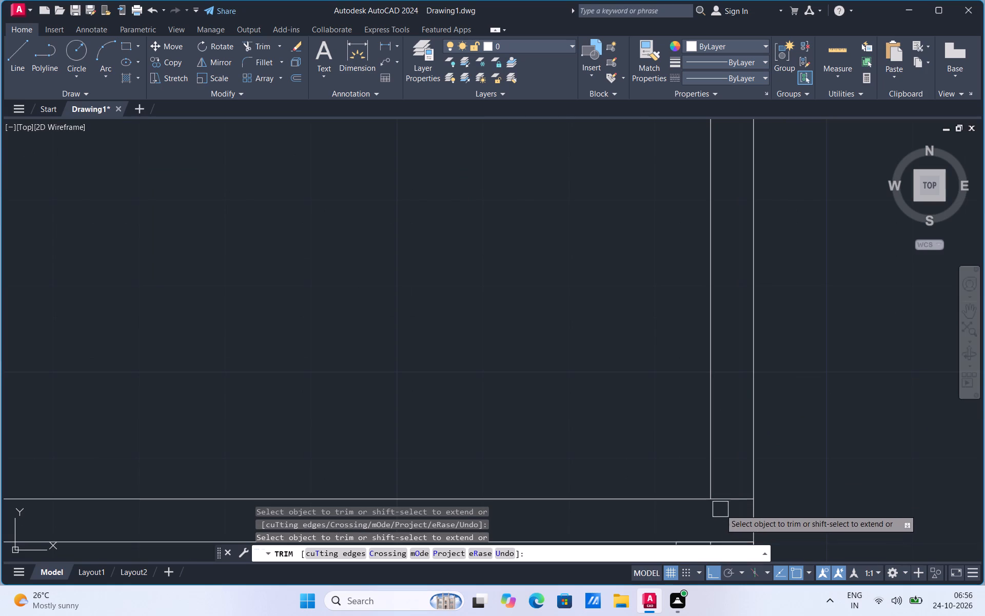
scroll(734, 493, "down", 2)
key("Escape")
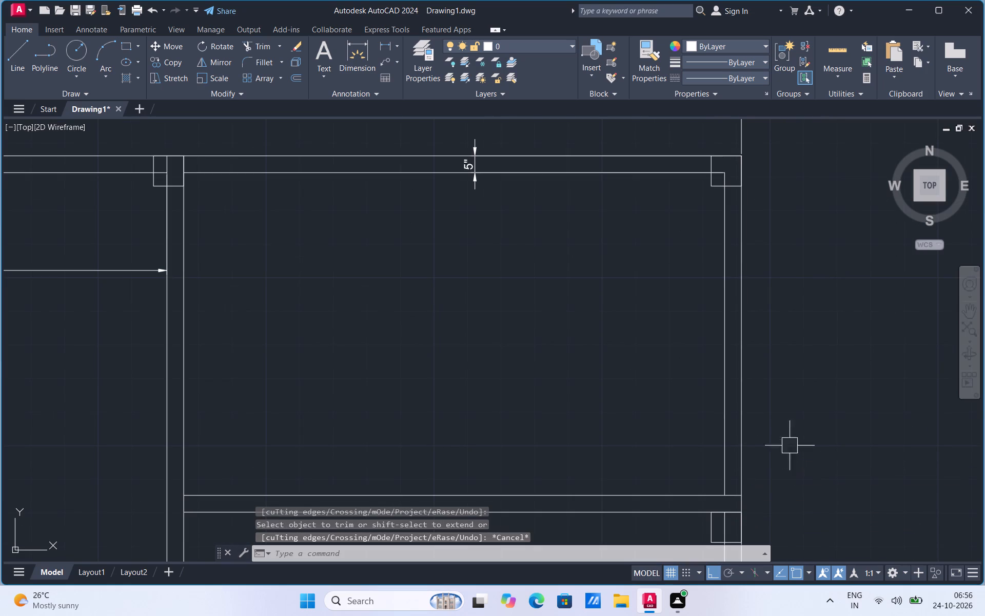
Copy the top-right room's right inner wall line 3' to the left, into the room.
left_click(724, 371)
right_click(724, 371)
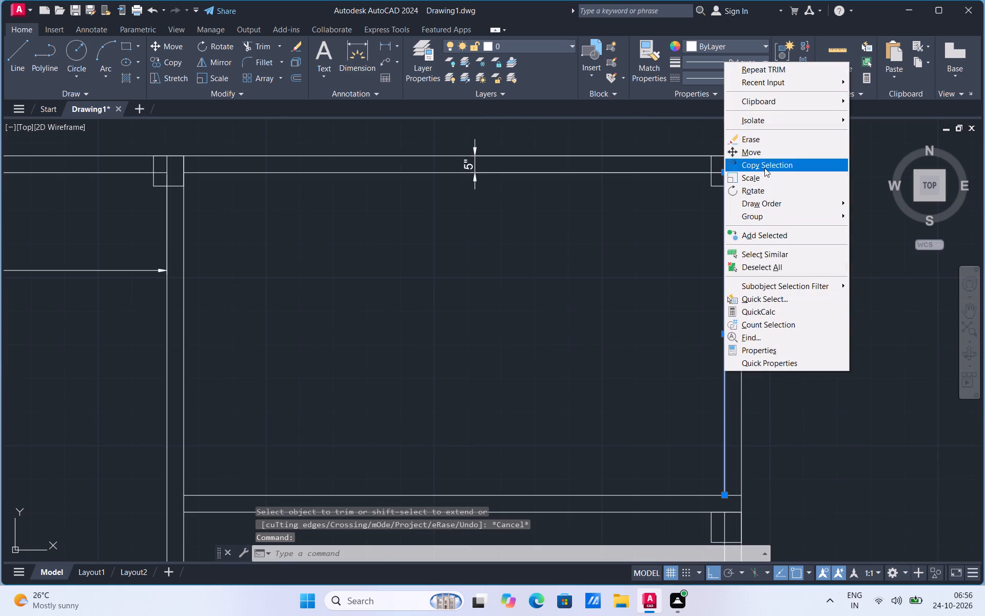
left_click(764, 168)
left_click(724, 174)
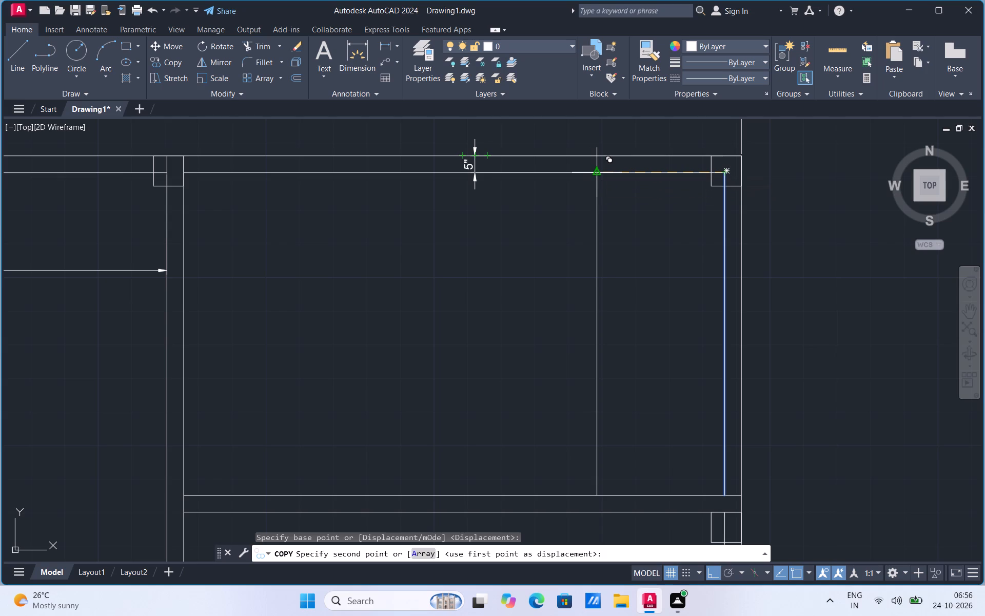
type("3'")
key("Return")
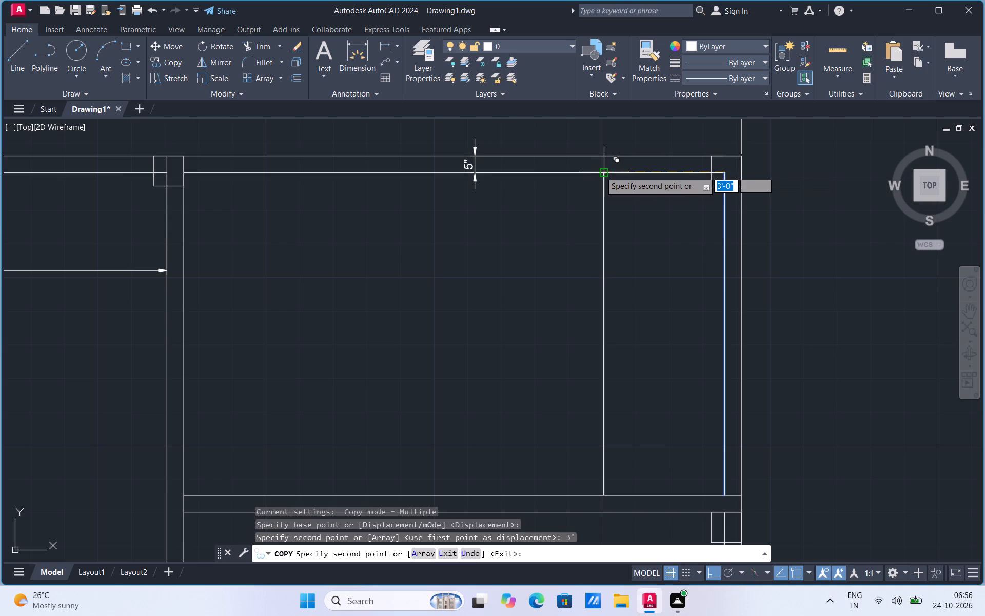
key("Escape")
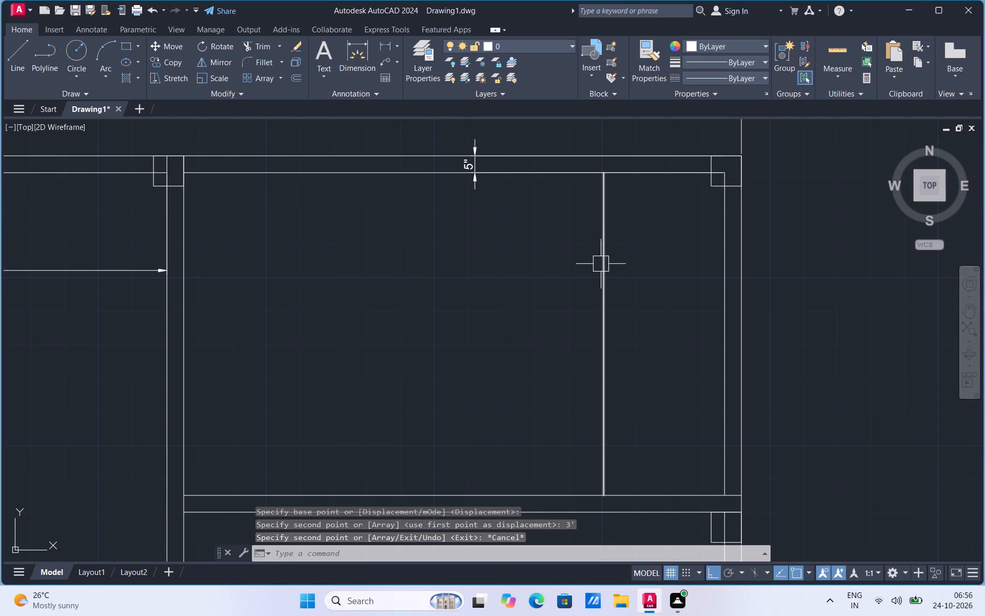
Copy the new vertical line in the top-right room 10" farther to the left.
right_click(604, 277)
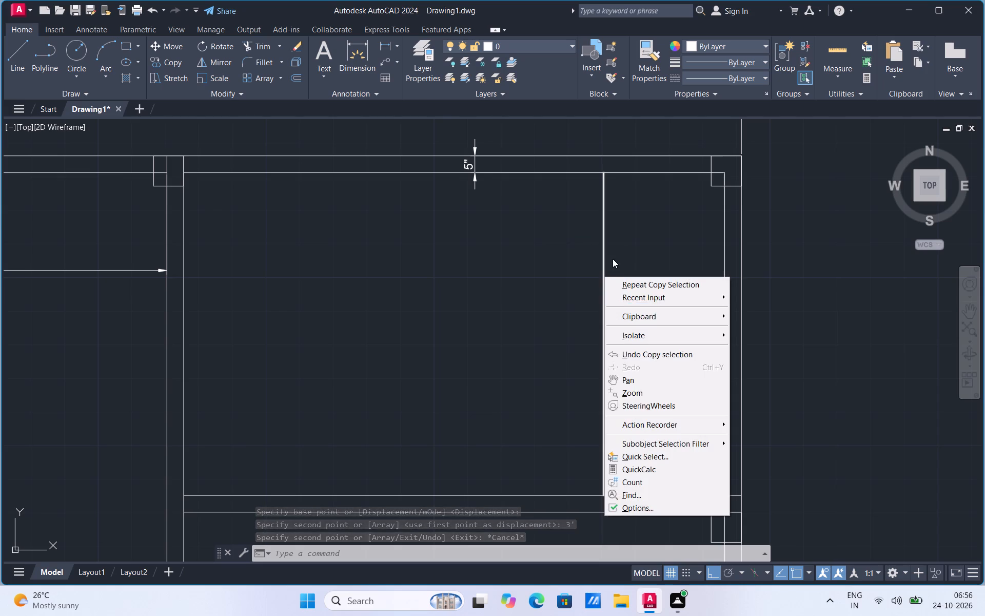
left_click(608, 257)
right_click(607, 254)
left_click(661, 358)
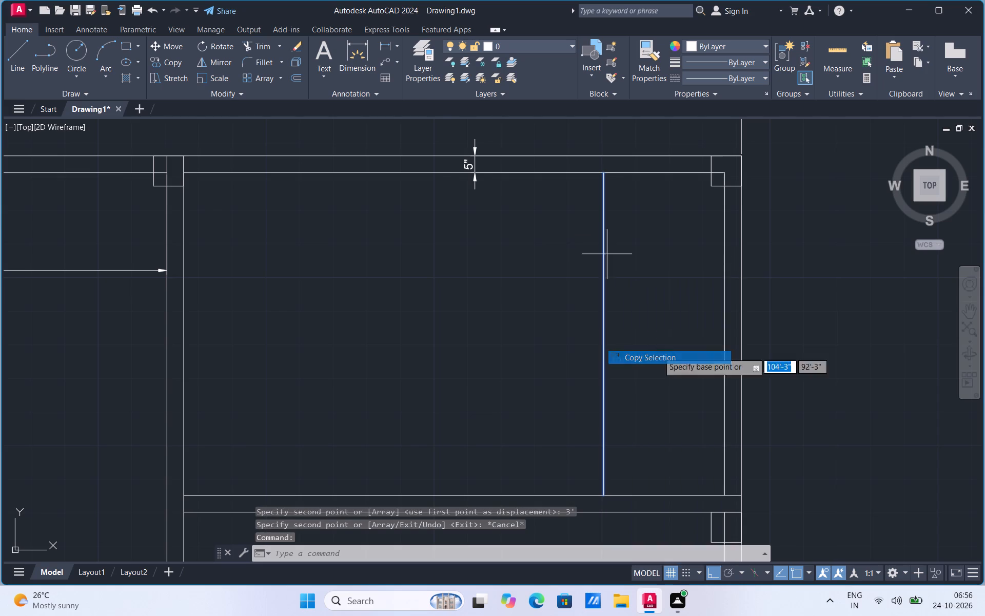
left_click(604, 172)
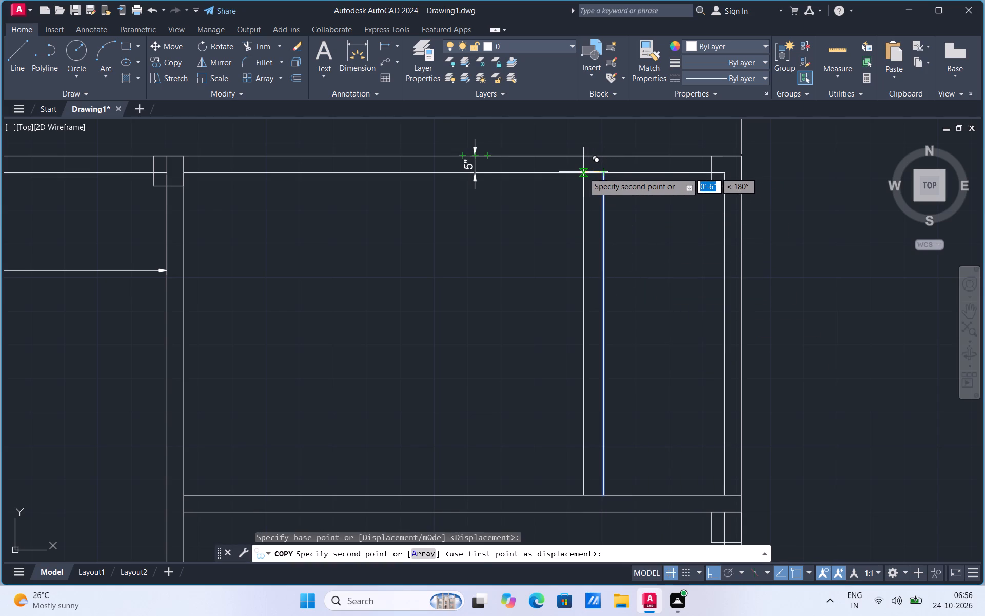
type("10")
key("Return")
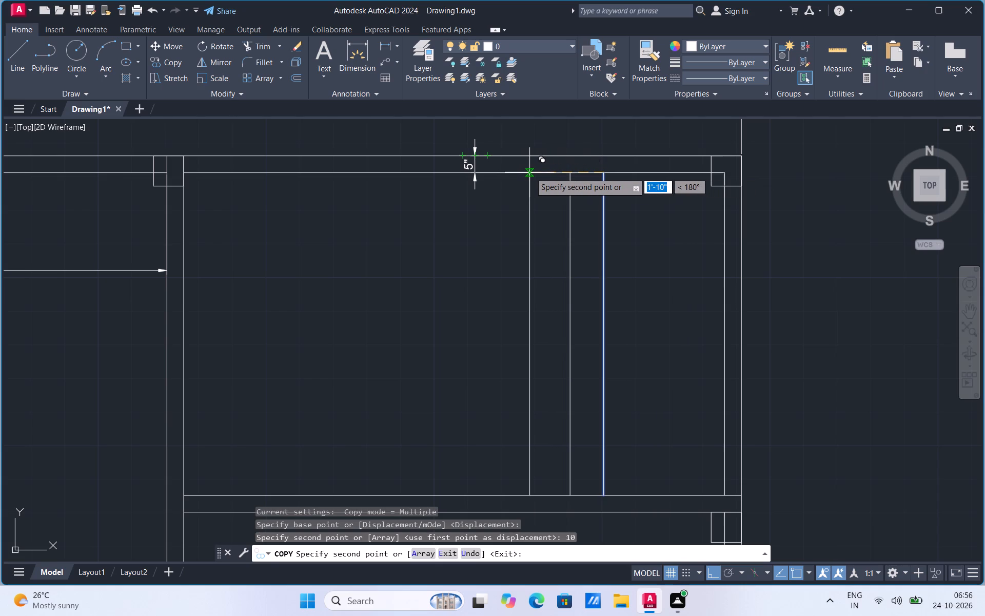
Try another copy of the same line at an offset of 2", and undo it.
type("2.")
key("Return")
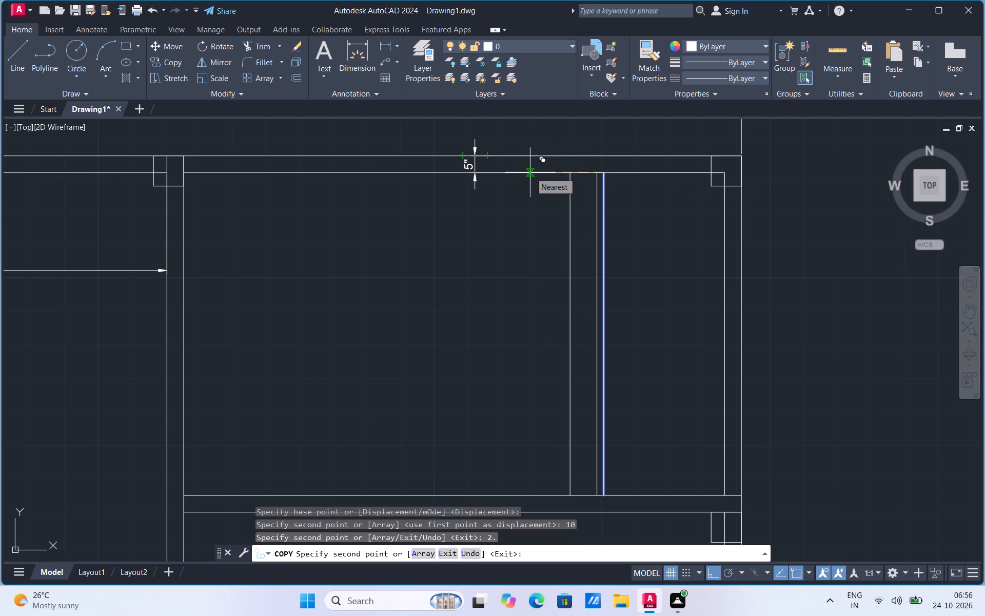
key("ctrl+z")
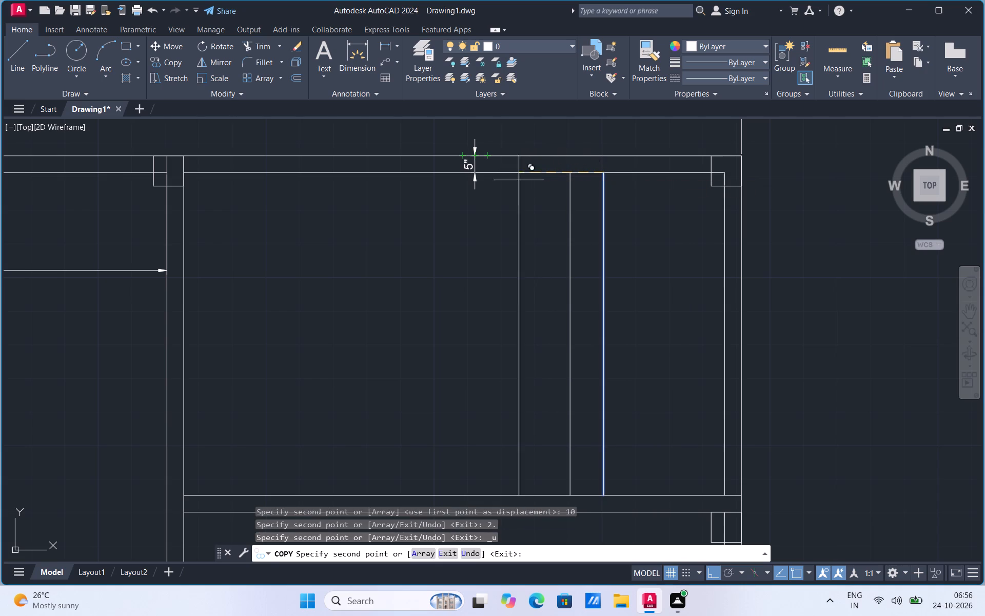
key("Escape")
Copy the leftmost of the new vertical lines in the top-right room another 10" to the left.
left_click(574, 251)
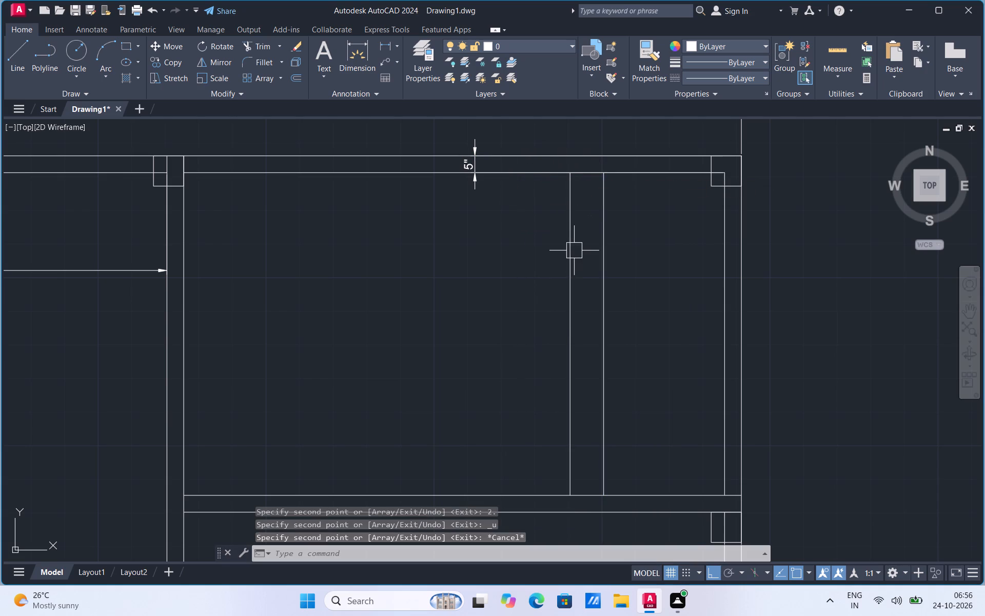
right_click(574, 251)
left_click(615, 351)
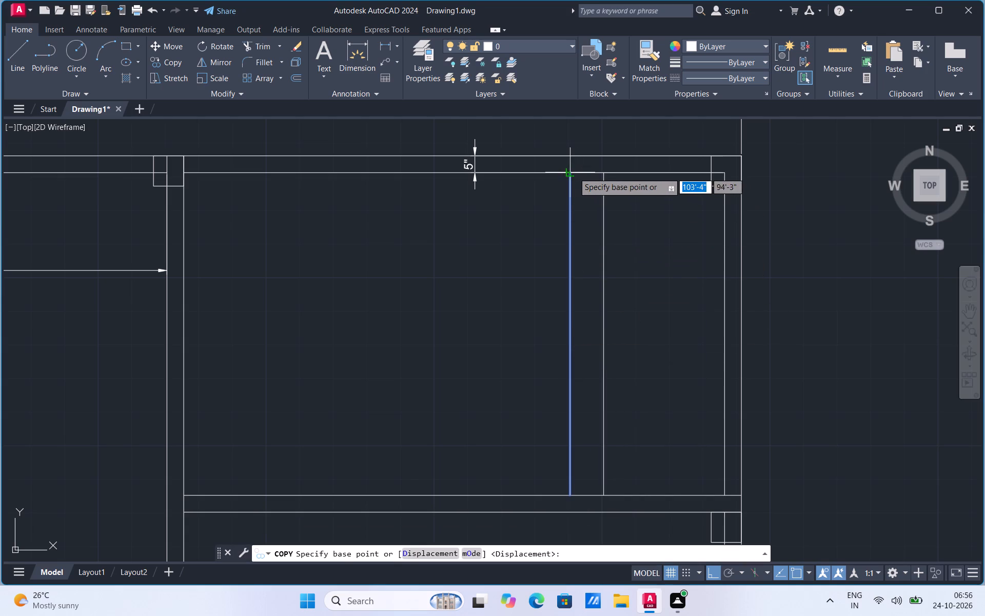
left_click(573, 171)
type("10")
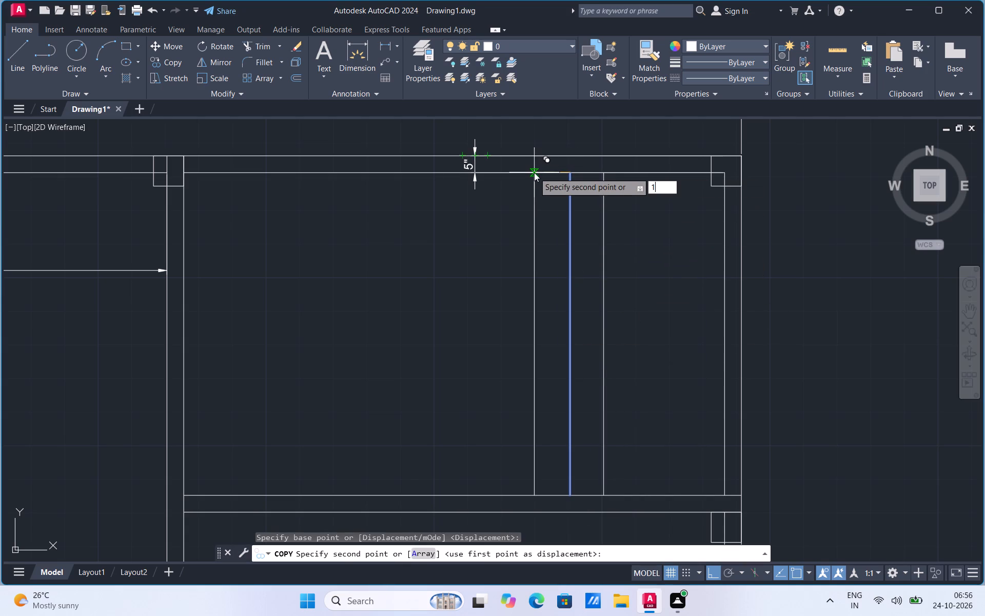
key("Return")
key("Escape")
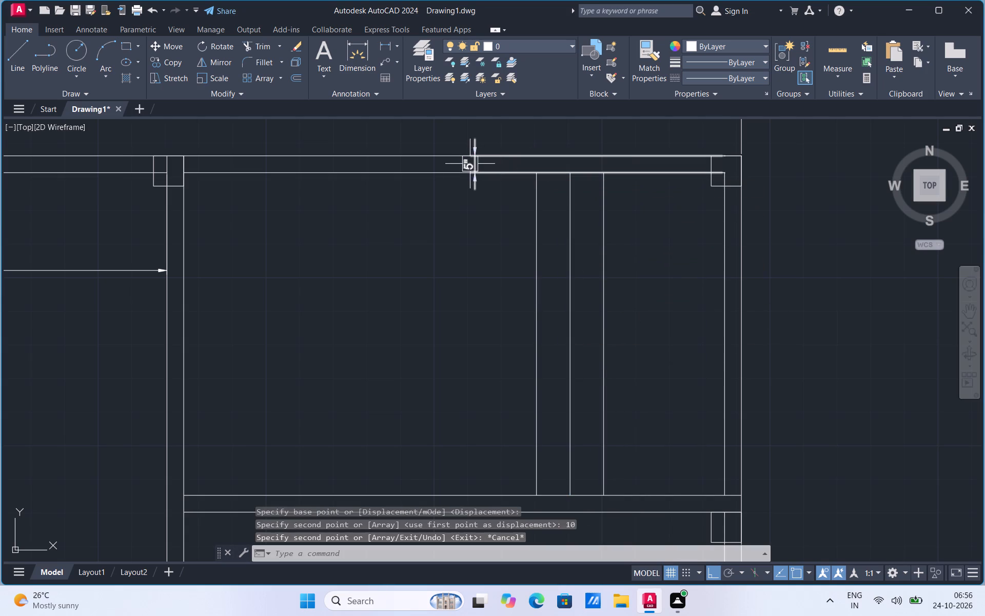
Erase the 5" wall-thickness dimension on the top wall of the top-right room.
left_click(470, 164)
key("Delete")
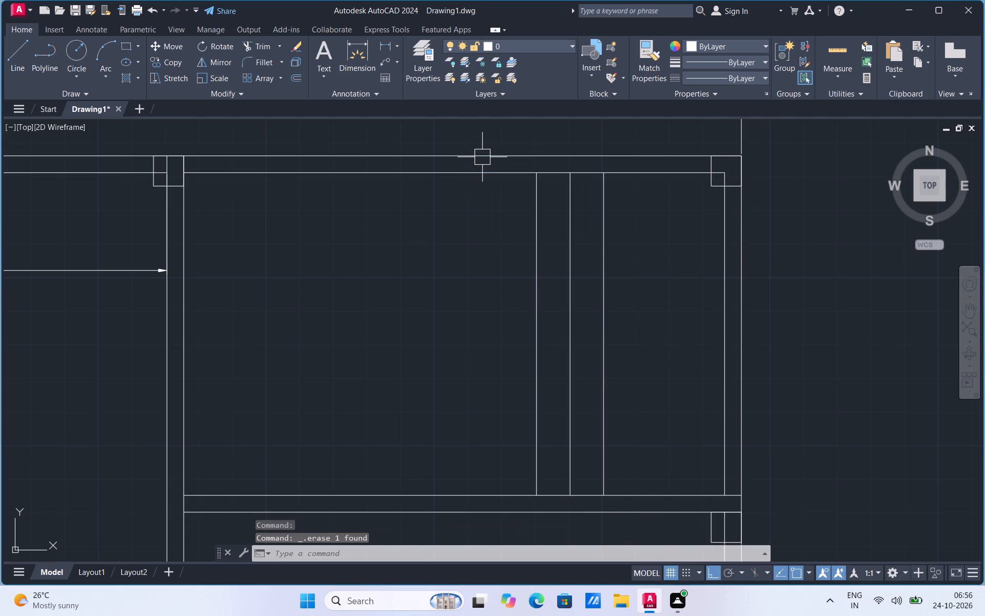
Copy the leftmost of the three vertical tread lines in the top-right room 10" farther to the left.
left_click(542, 304)
right_click(542, 304)
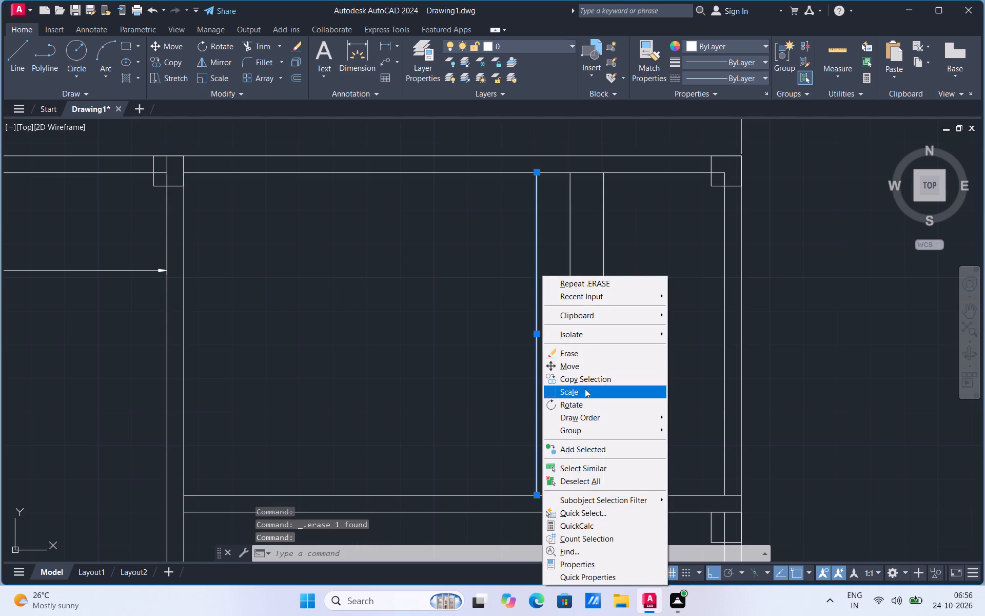
left_click(585, 380)
left_click(536, 171)
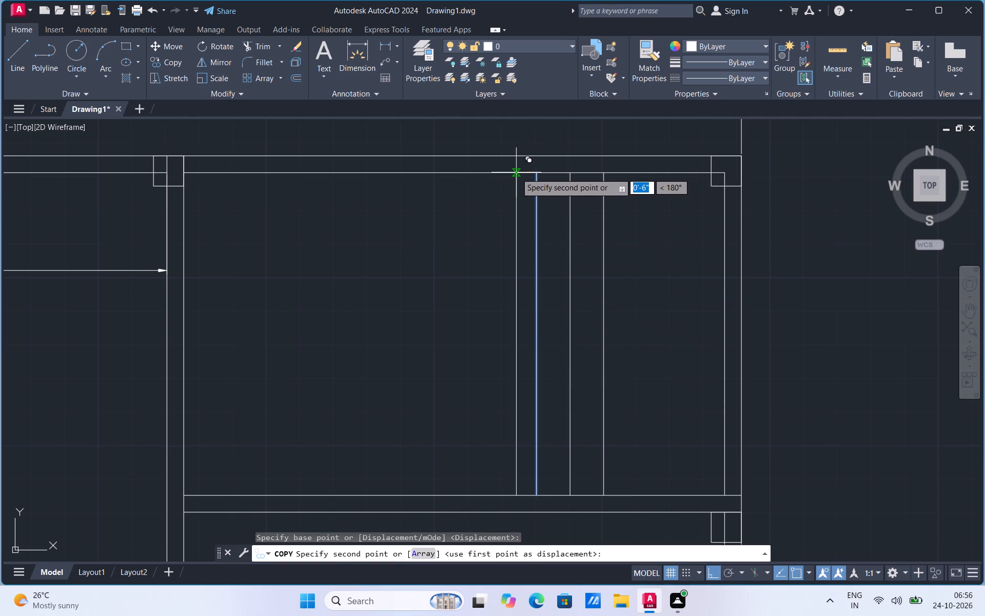
type("10")
key("Return")
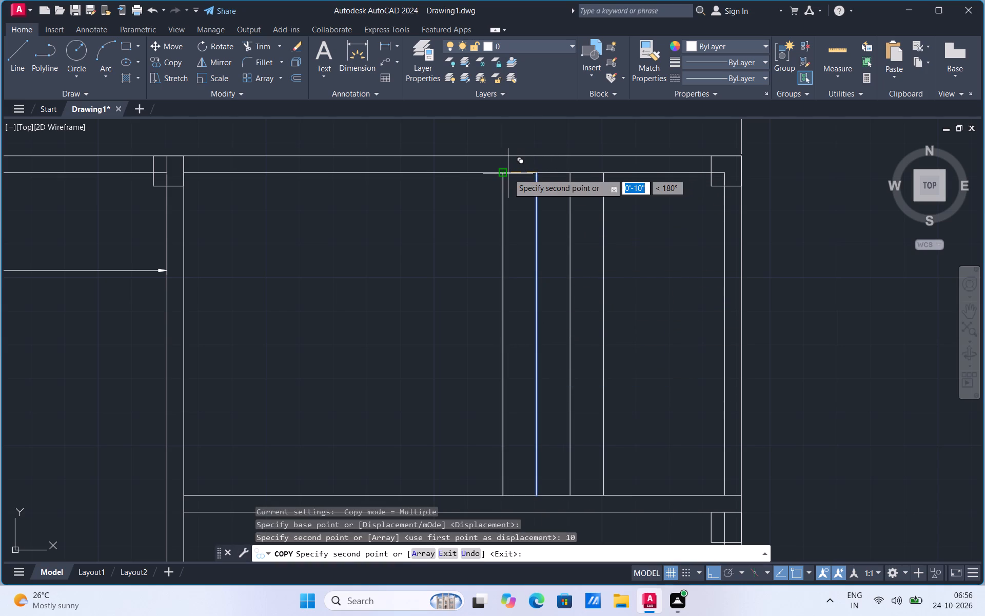
key("Escape")
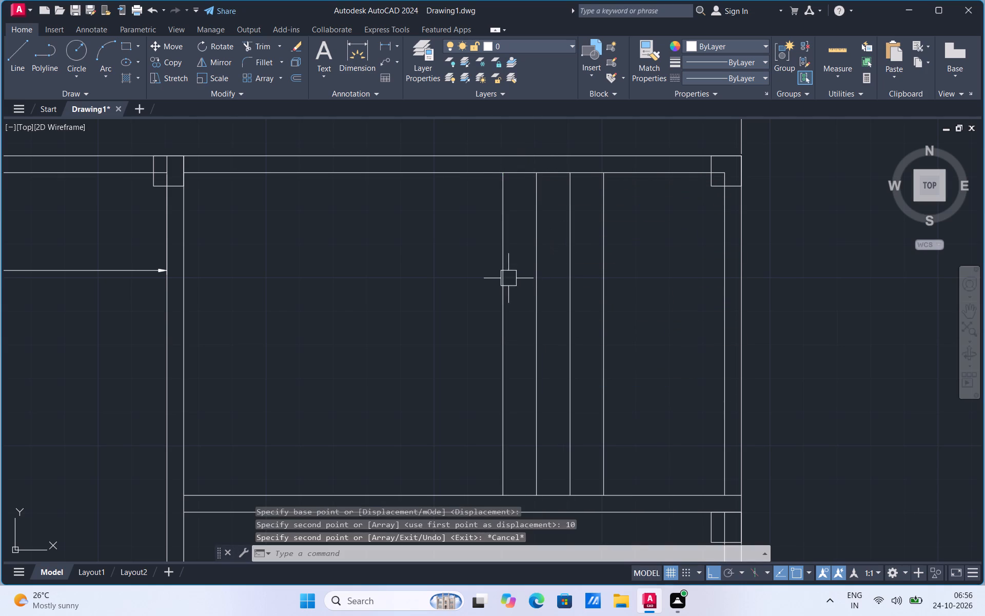
Copy the new leftmost tread line in the top-right room another 10" to the left, making a fifth line.
left_click(508, 278)
right_click(508, 278)
left_click_drag(547, 379, 546, 374)
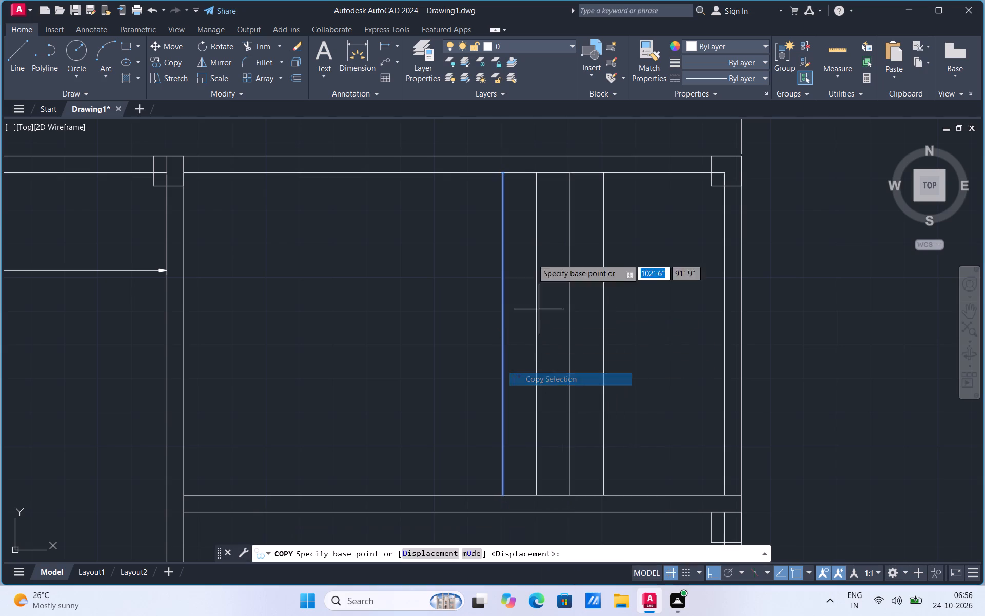
left_click(501, 172)
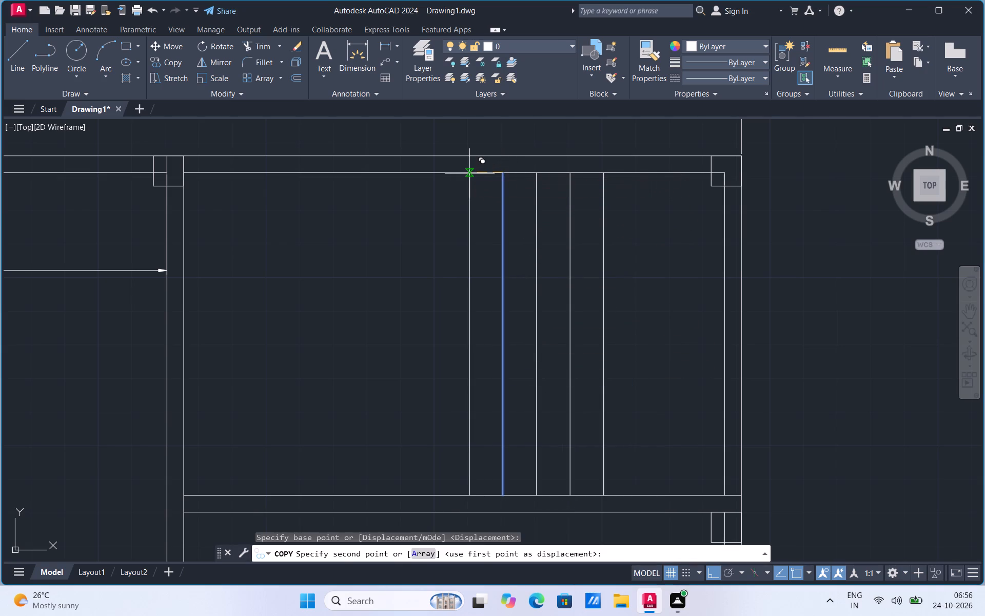
type("10")
key("Return")
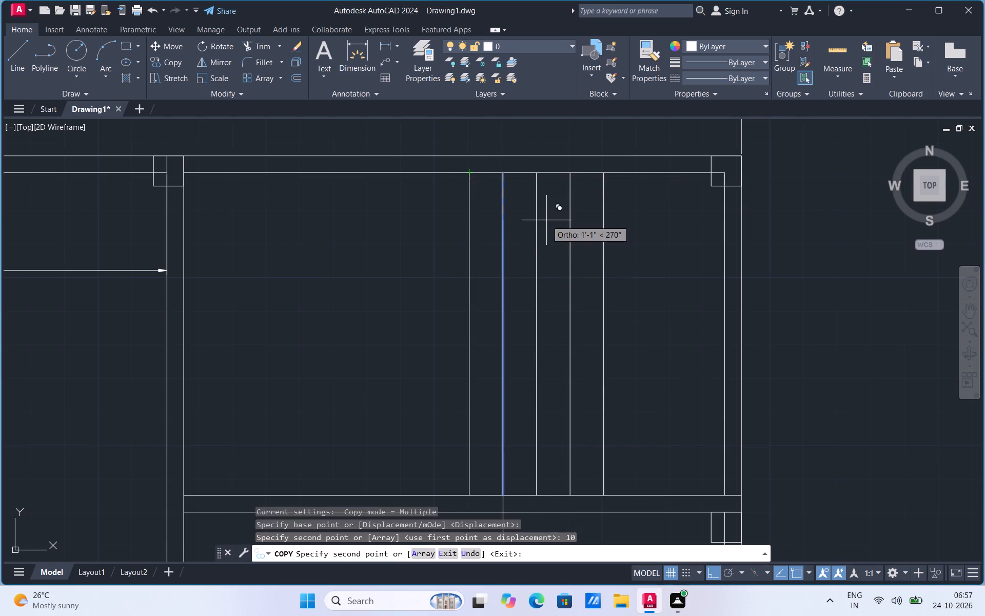
key("Escape")
Copy the fifth, leftmost tread line in the top-right room 10" to the left to add a sixth line.
left_click(475, 241)
right_click(475, 241)
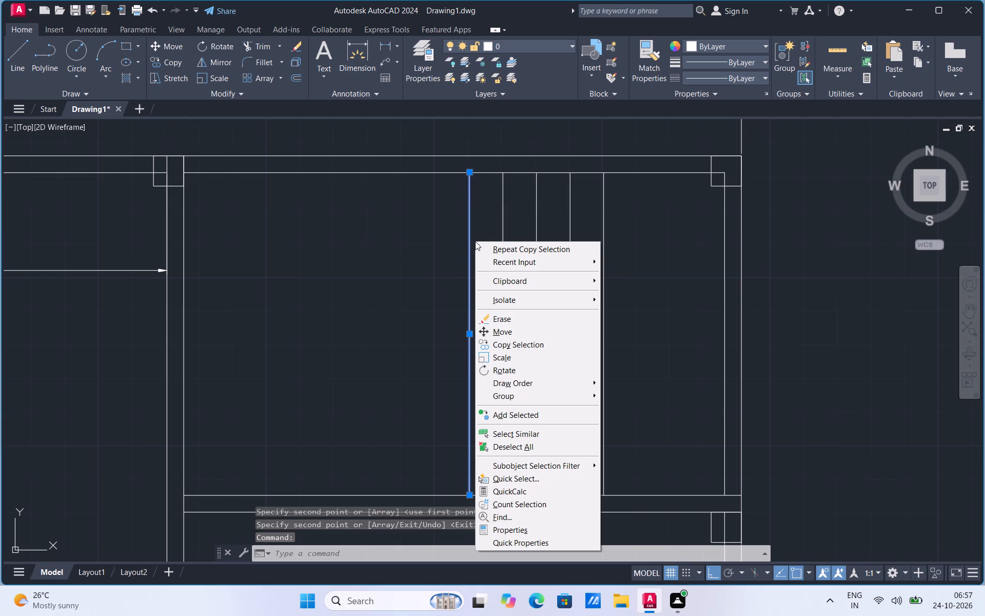
left_click(520, 348)
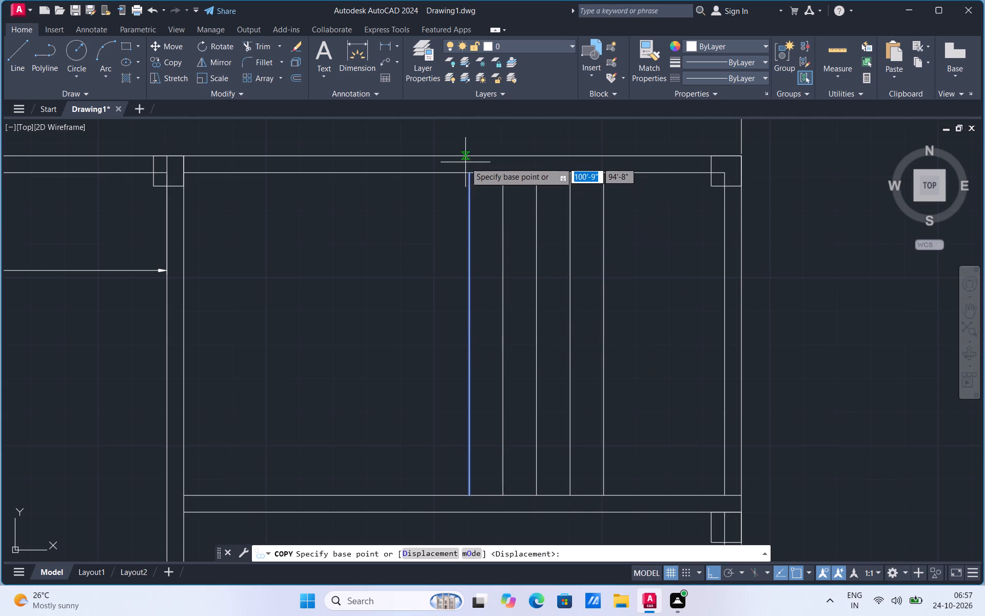
left_click(468, 171)
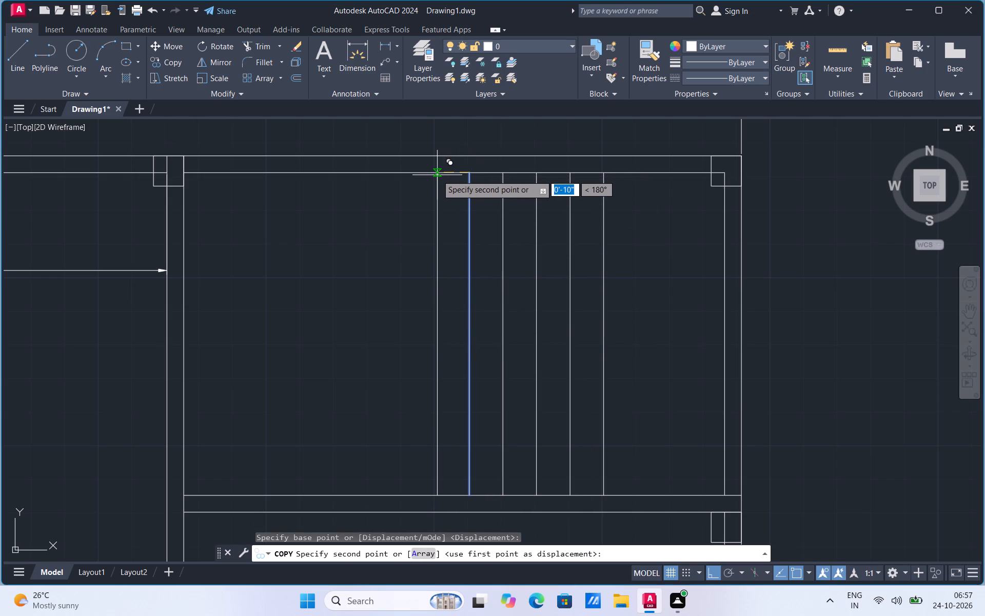
type("10")
key("Return")
key("Escape")
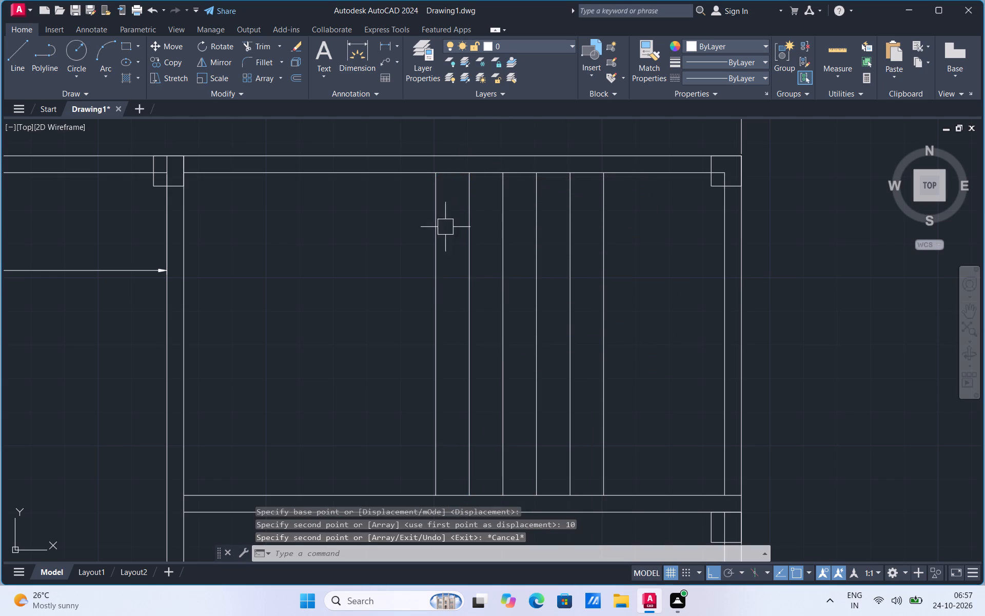
Copy the sixth, leftmost tread line in the top-right room 10" to the left to add a seventh line.
left_click(432, 259)
right_click(432, 259)
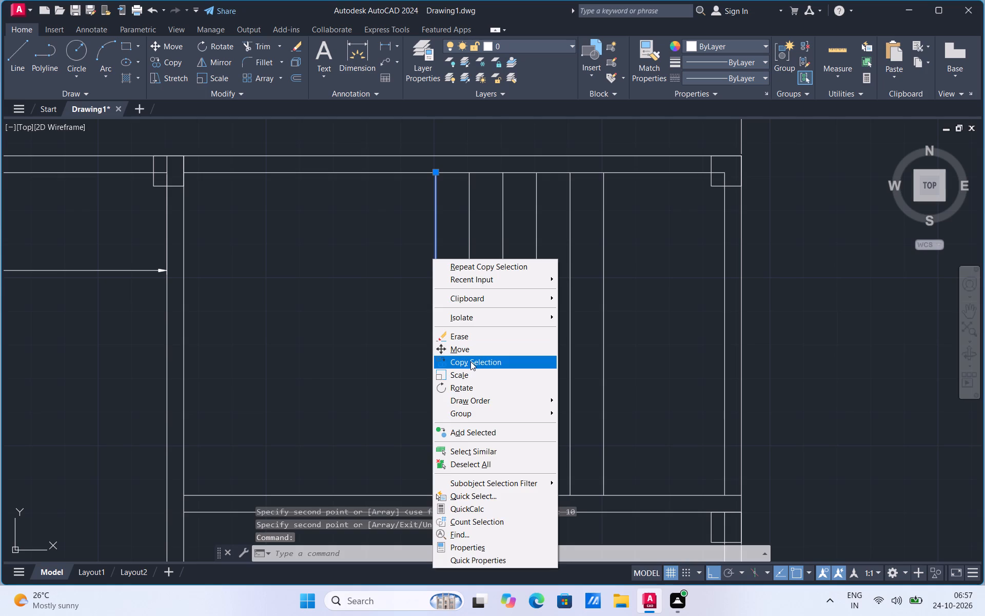
left_click(470, 361)
left_click(432, 171)
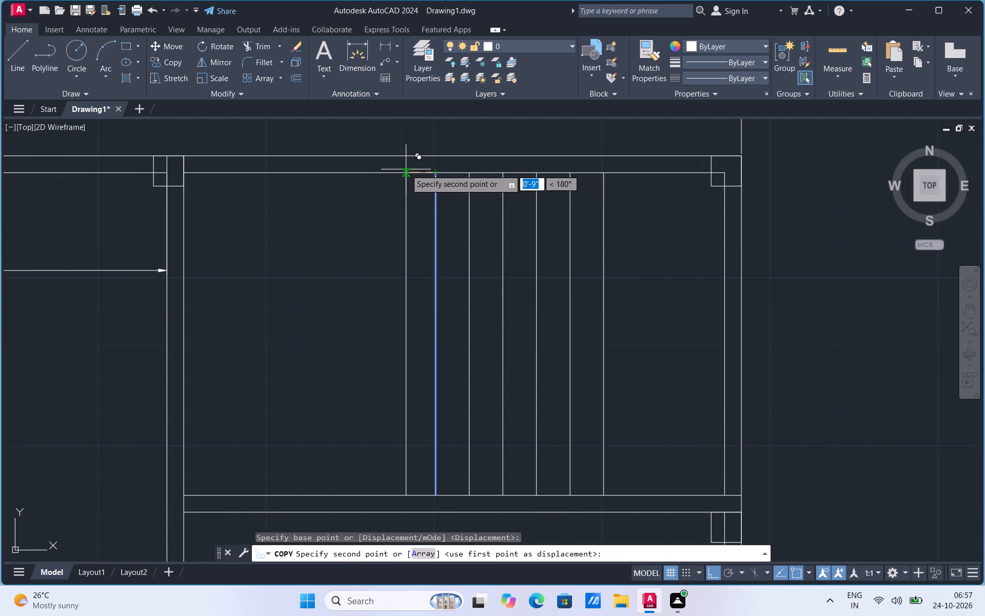
type("10")
key("Return")
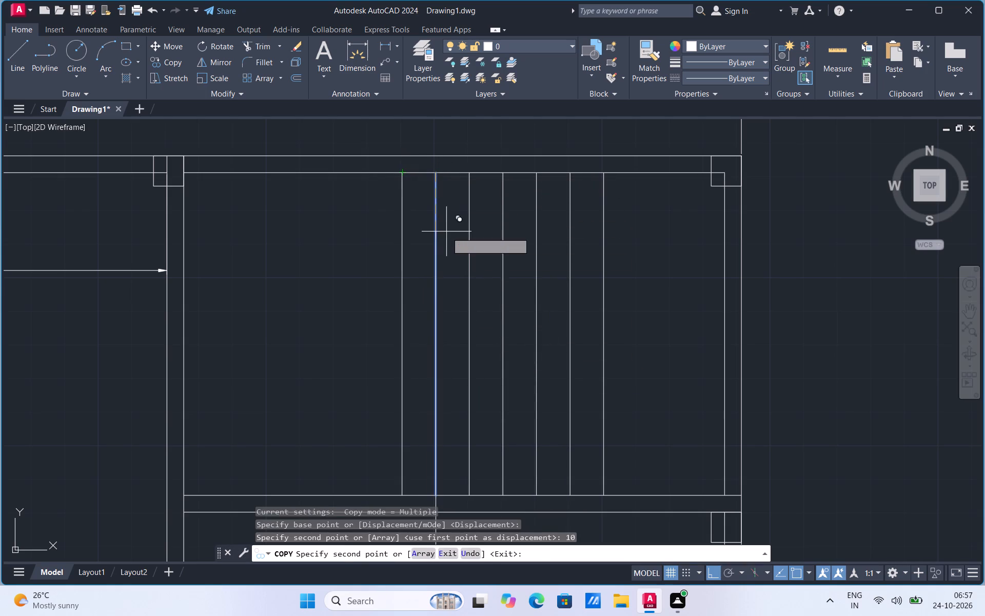
key("Escape")
Copy the seventh, leftmost tread line in the top-right room 10" to the left to add an eighth line.
left_click(399, 278)
right_click(399, 278)
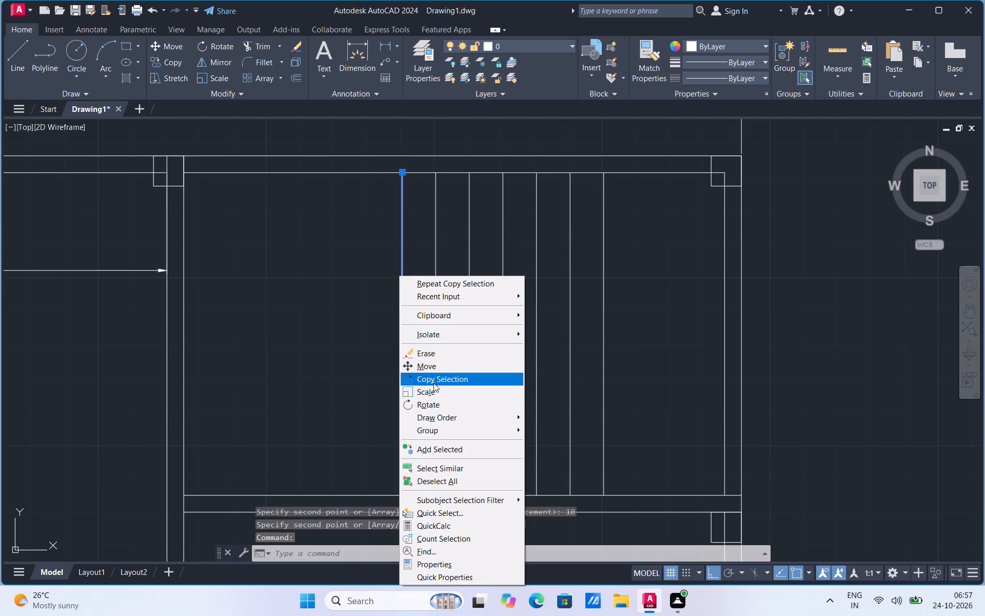
left_click(434, 382)
left_click(403, 172)
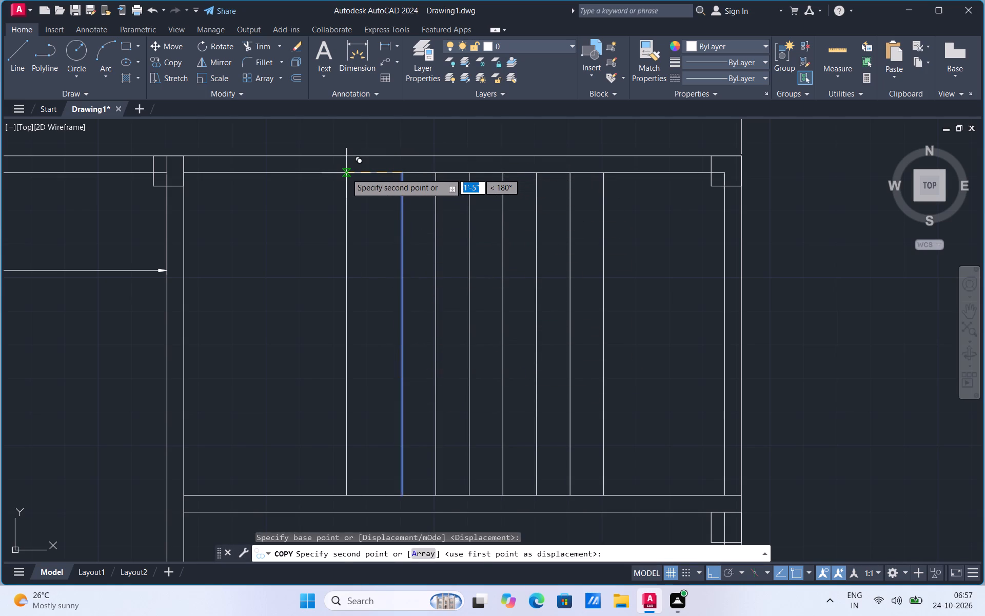
type("10")
key("Return")
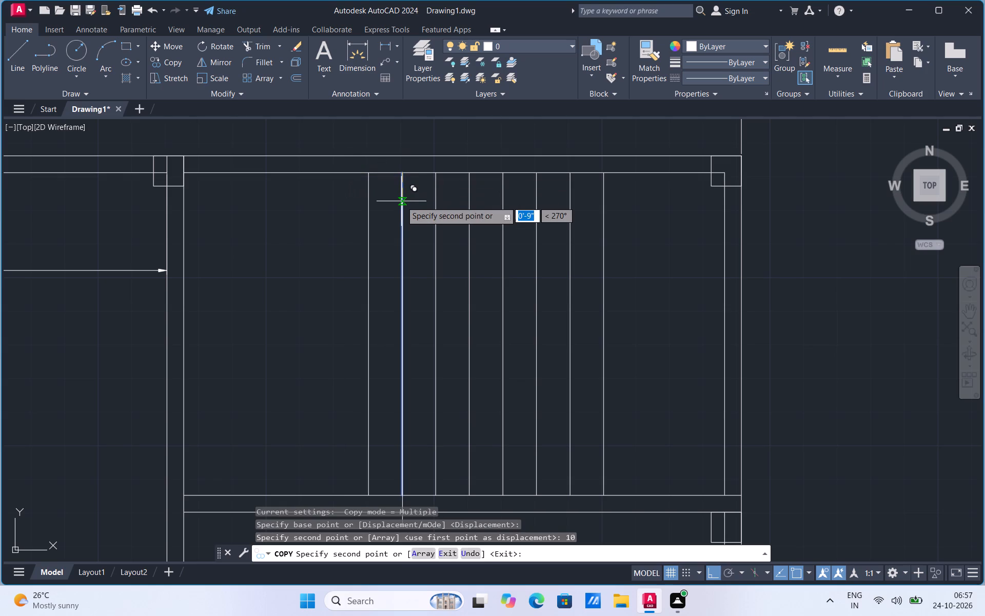
key("Escape")
Draw a horizontal line from the midpoint of the top-right room's right inner wall across all treads to the leftmost tread line's midpoint.
left_click(11, 52)
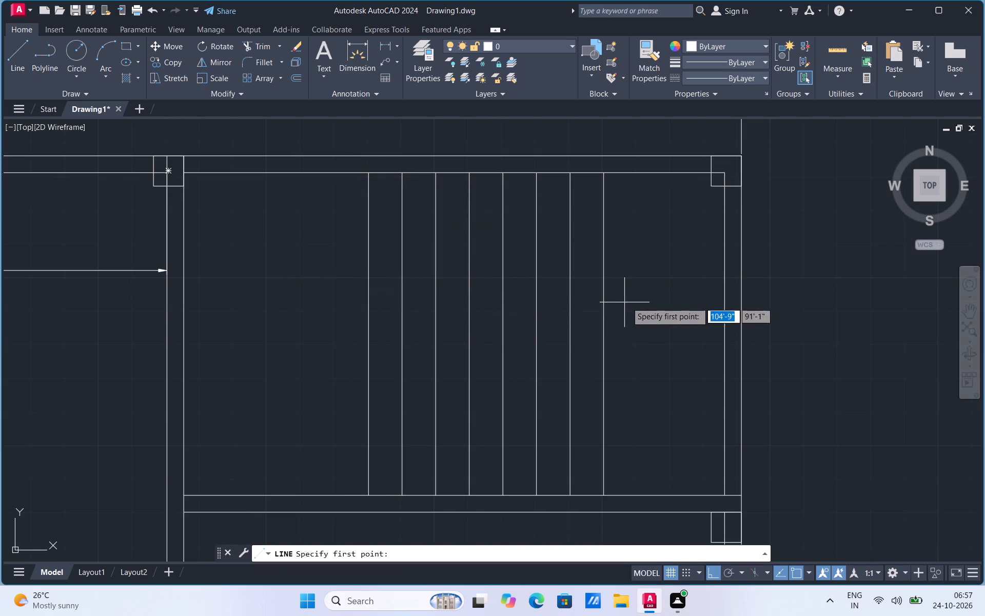
left_click(725, 335)
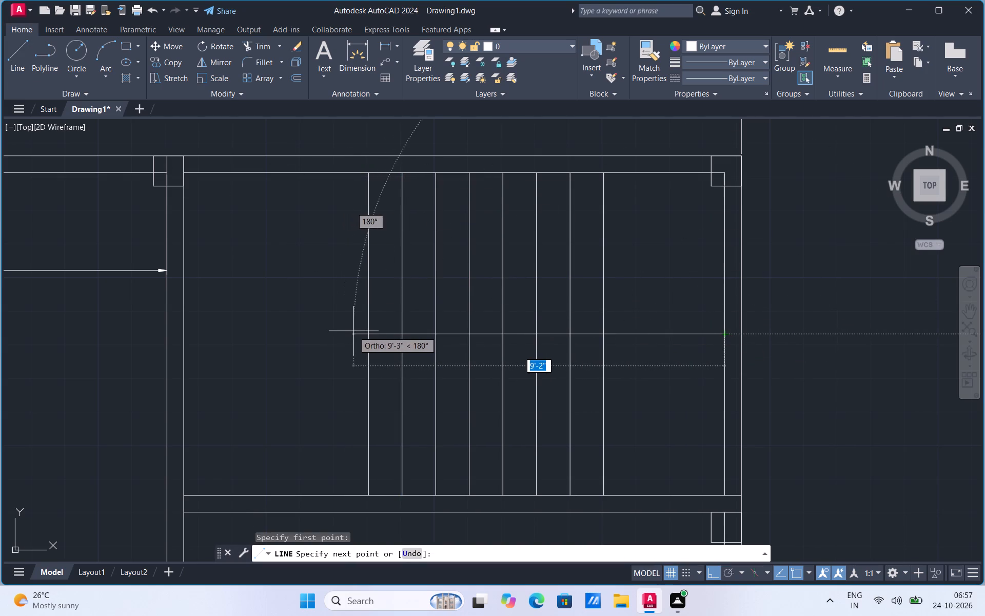
left_click(371, 334)
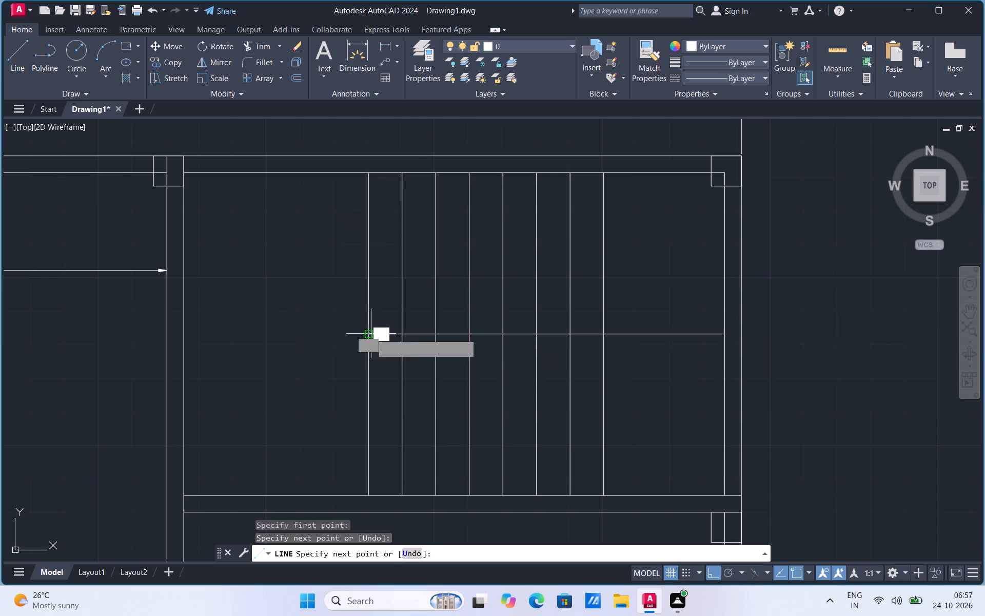
key("Escape")
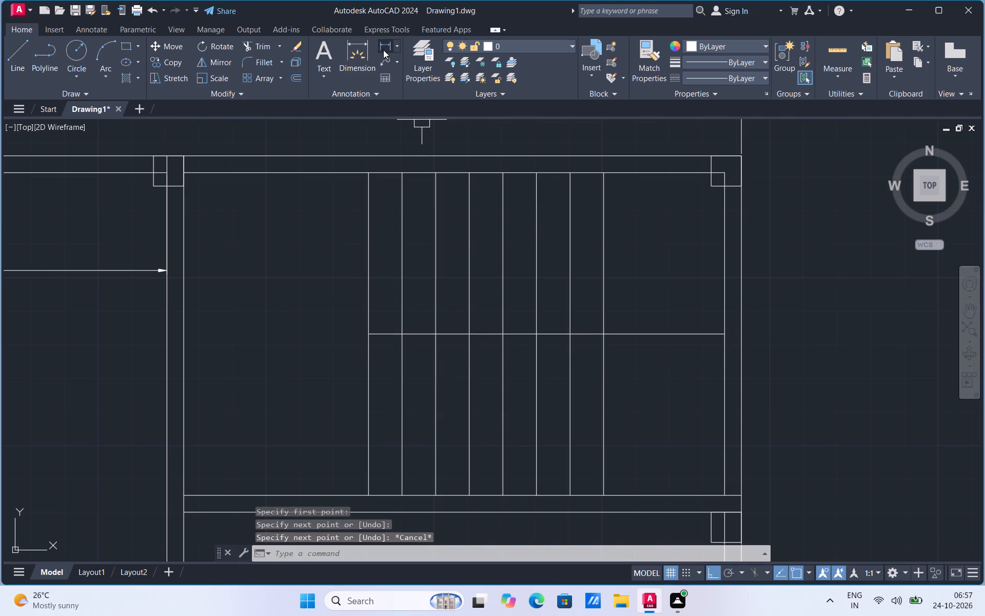
Add a vertical linear dimension along the rightmost tread line, from the horizontal middle line up to the inner top wall.
left_click(383, 46)
left_click(600, 333)
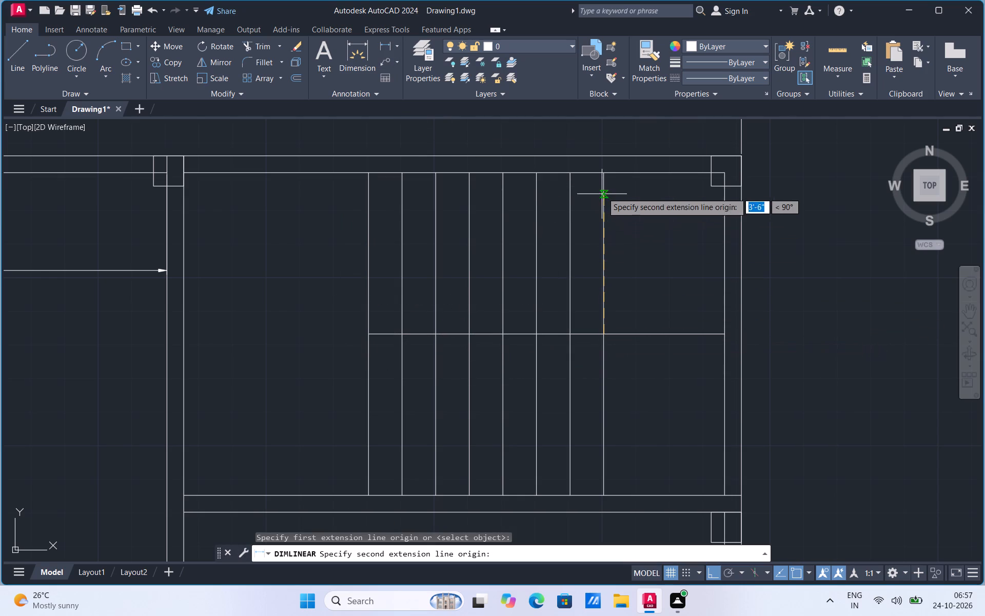
left_click(606, 173)
left_click(593, 181)
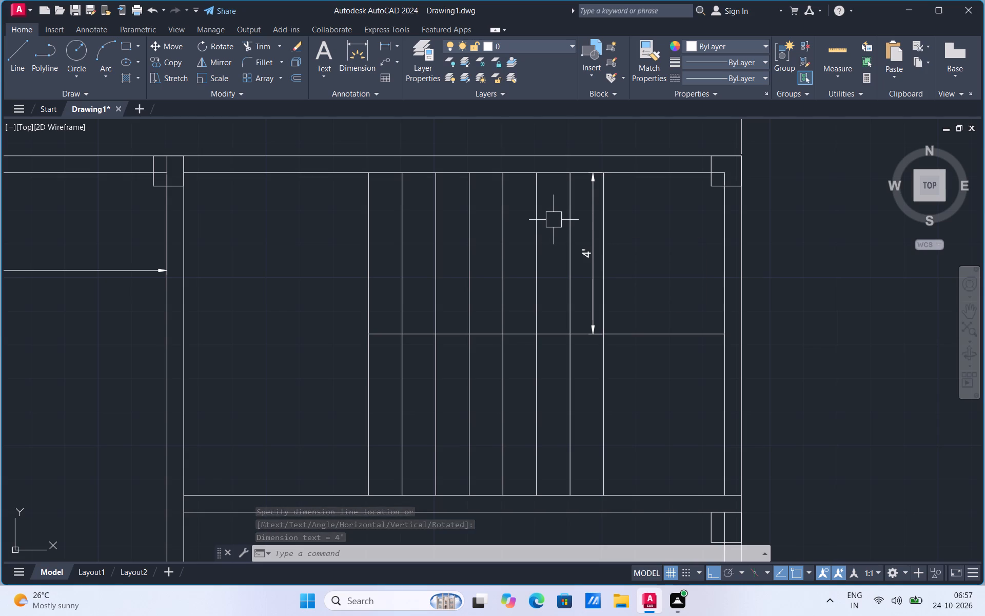
Add a vertical linear dimension along the rightmost tread line, from the horizontal middle line down to the room's bottom wall.
left_click(388, 46)
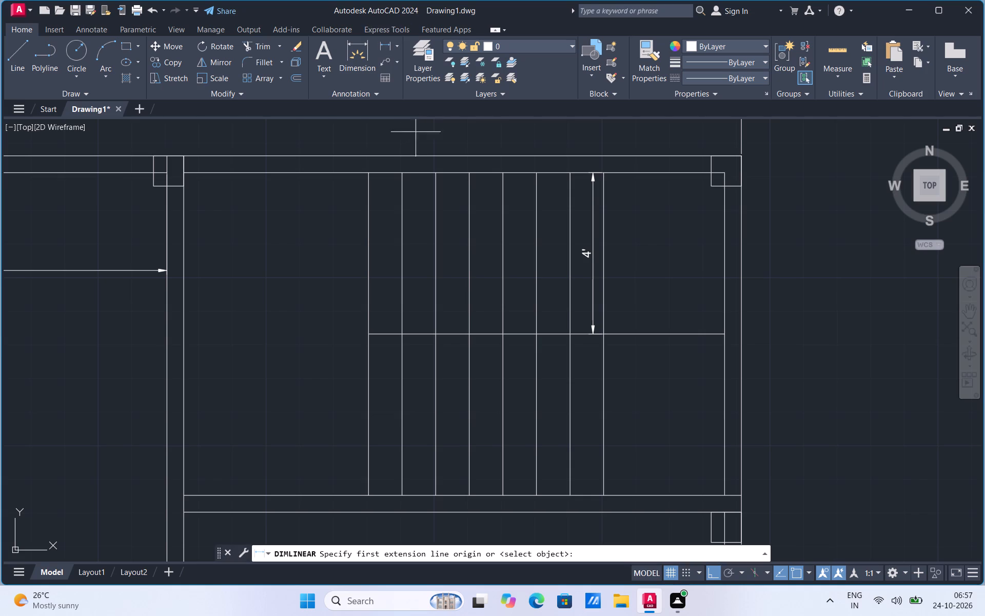
left_click(605, 332)
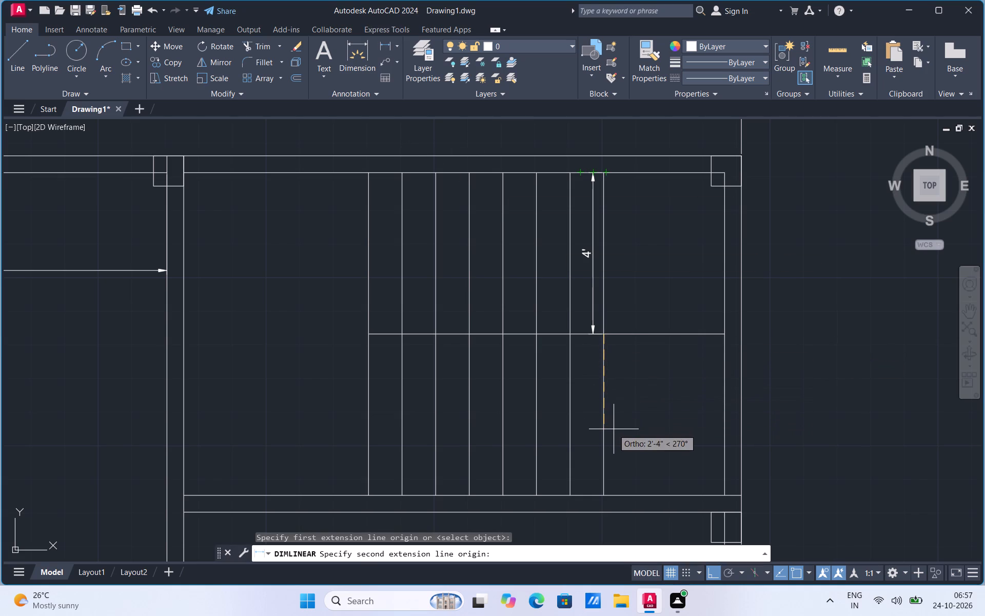
left_click(605, 494)
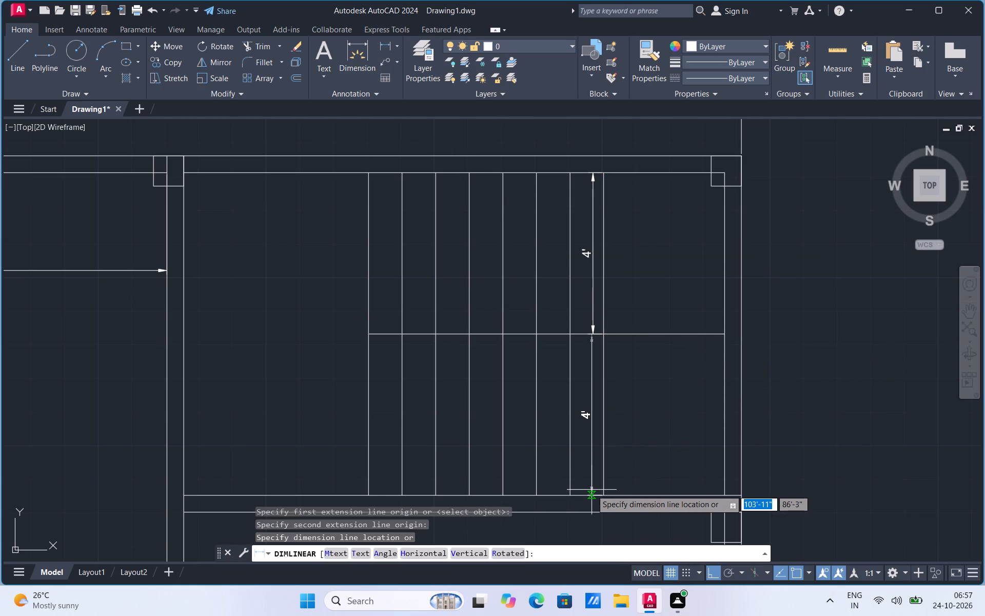
left_click(592, 490)
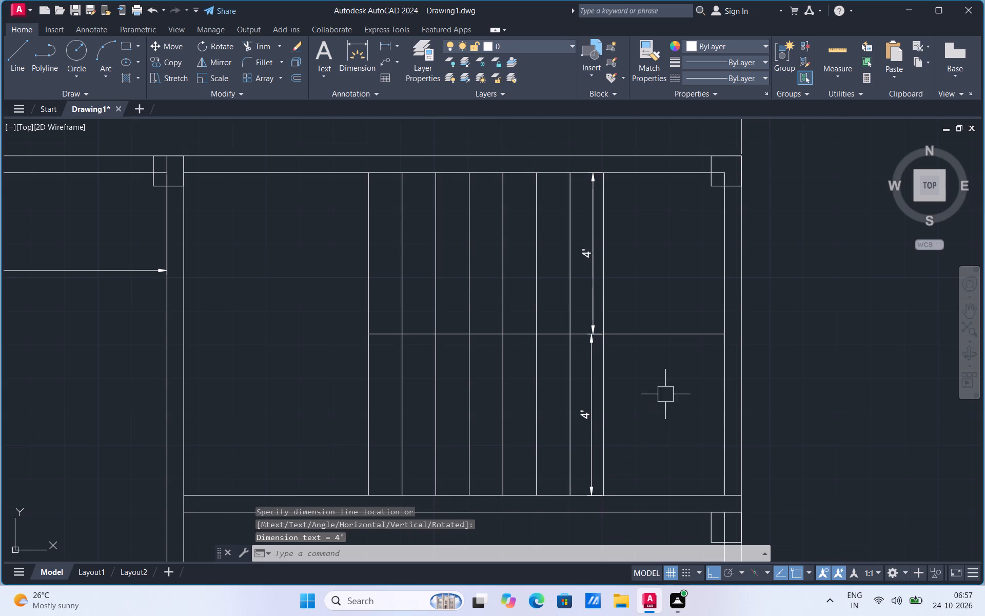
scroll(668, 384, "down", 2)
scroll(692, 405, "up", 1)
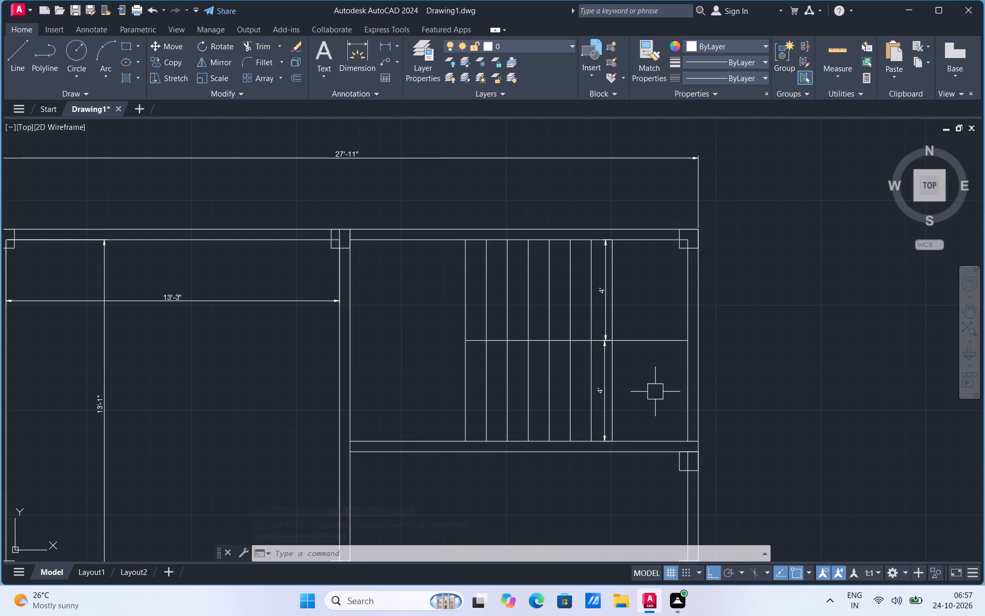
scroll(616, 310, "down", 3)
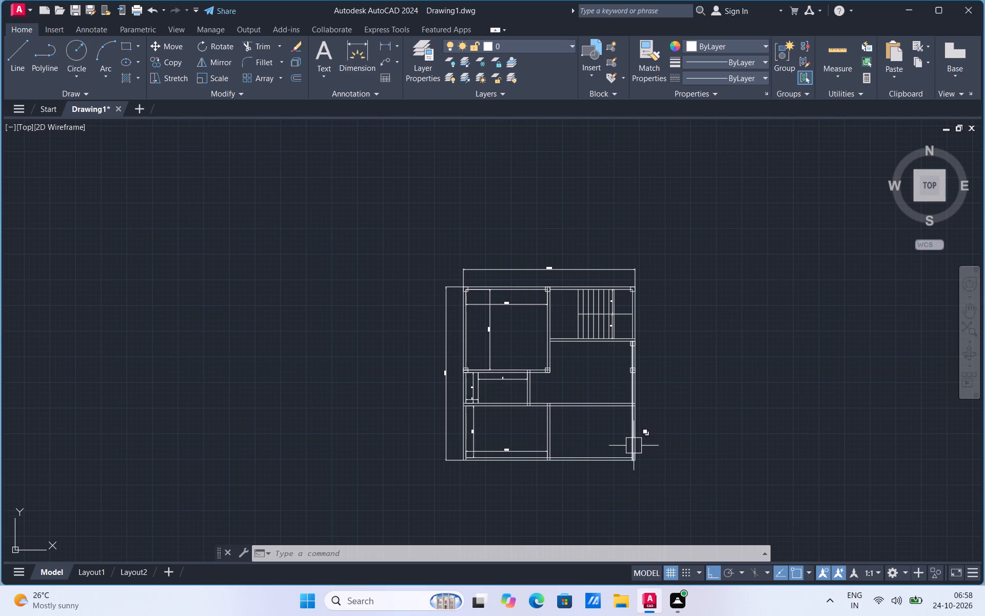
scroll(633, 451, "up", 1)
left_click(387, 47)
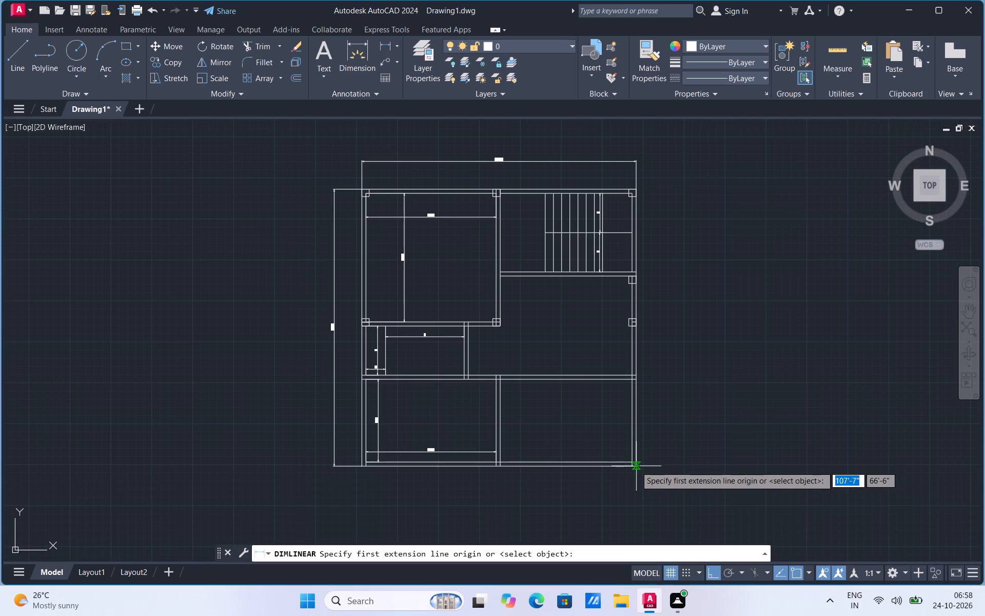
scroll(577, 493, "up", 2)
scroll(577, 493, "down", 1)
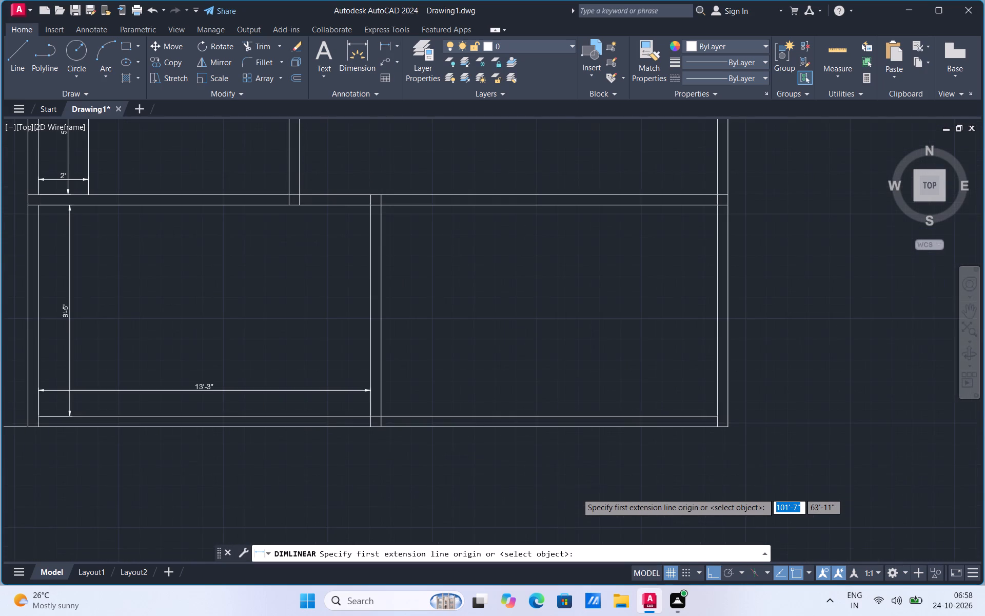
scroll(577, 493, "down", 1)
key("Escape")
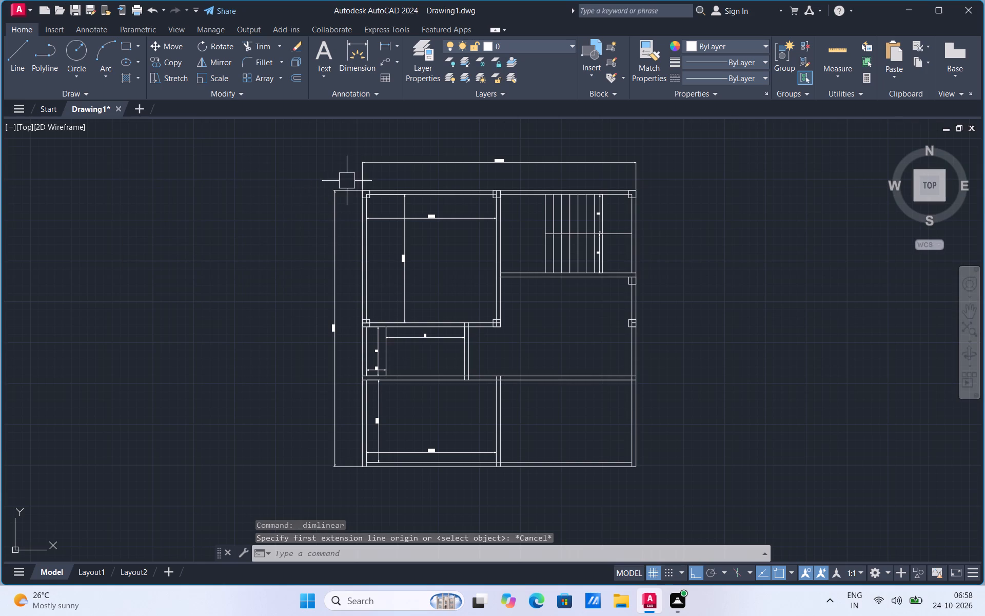
Copy the column at the plan's top-left corner straight down to the bottom-left outer corner.
scroll(377, 174, "up", 3)
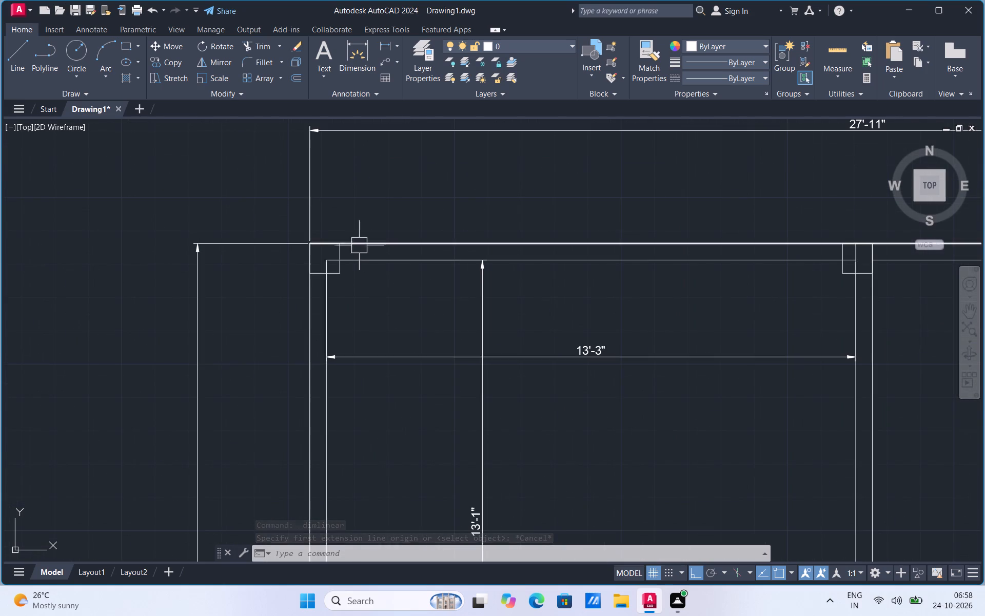
left_click(335, 278)
right_click(335, 278)
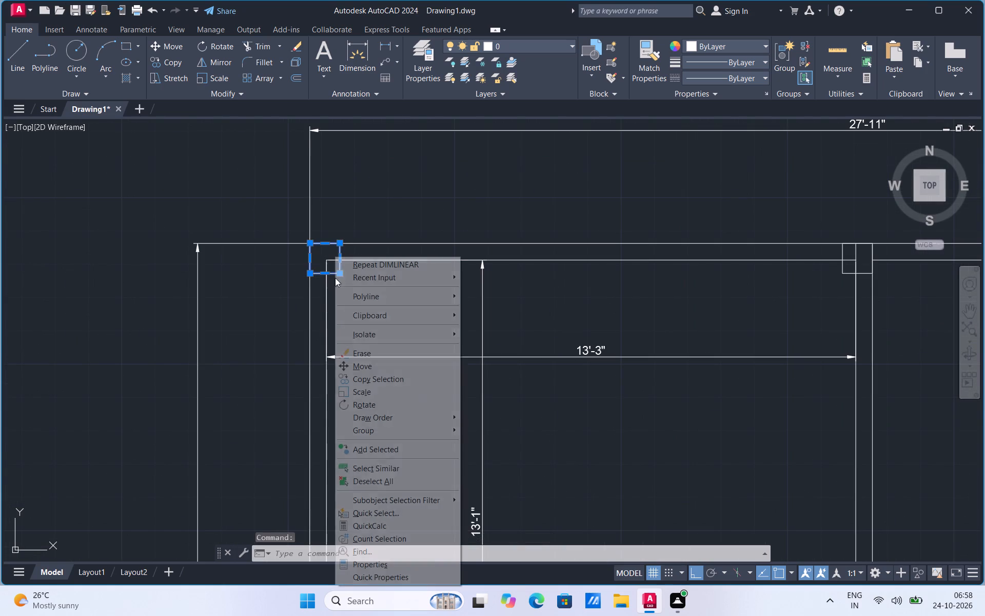
left_click(369, 383)
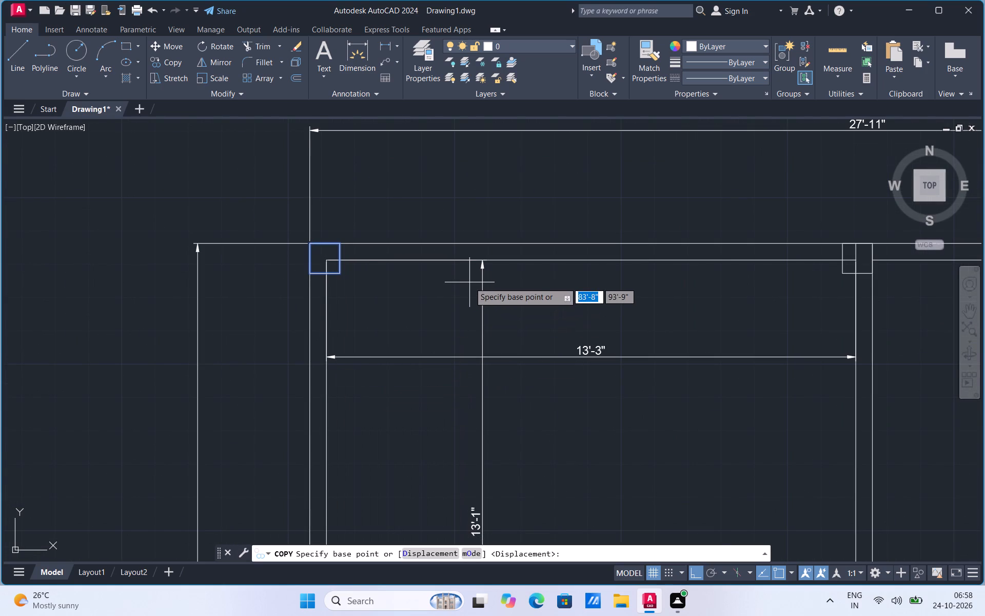
scroll(469, 282, "down", 1)
scroll(367, 293, "up", 2)
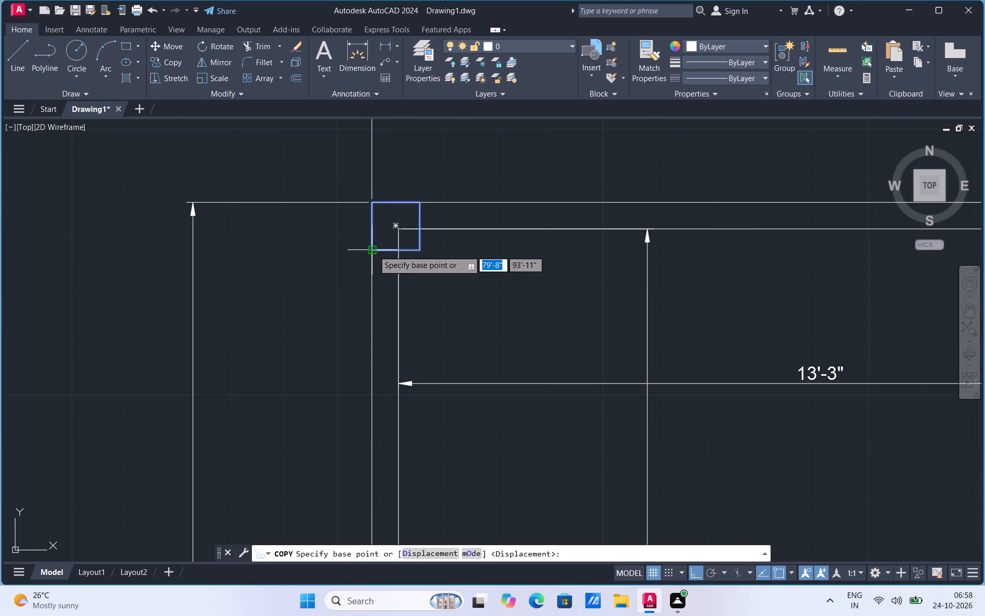
left_click(373, 251)
scroll(373, 251, "down", 3)
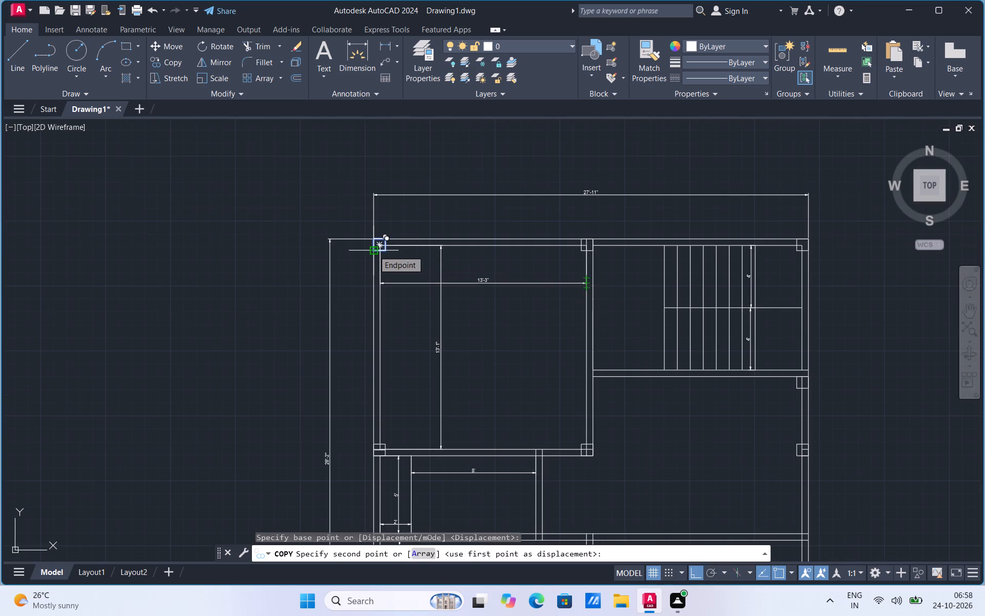
scroll(373, 251, "down", 1)
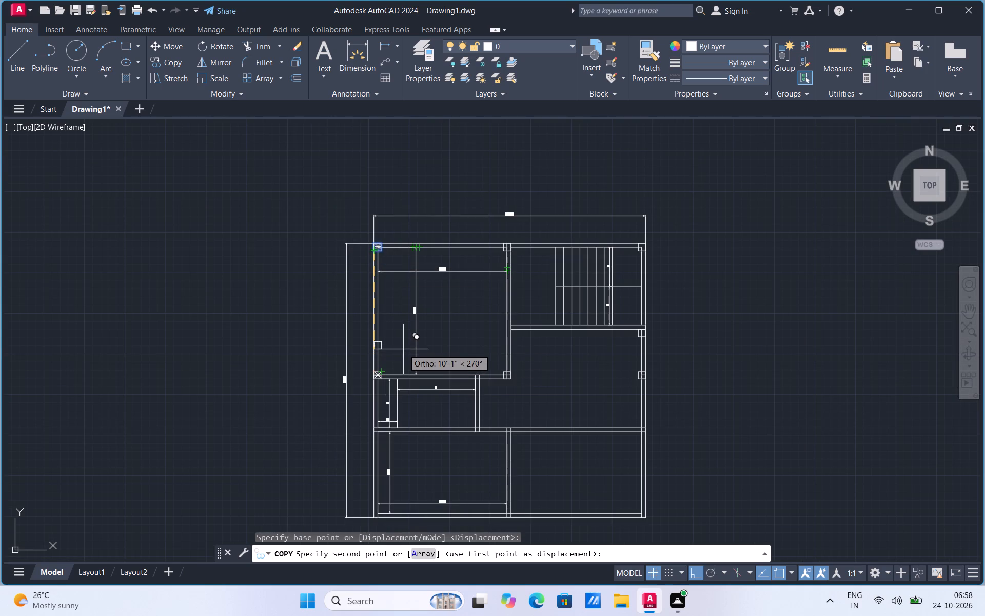
scroll(443, 335, "down", 1)
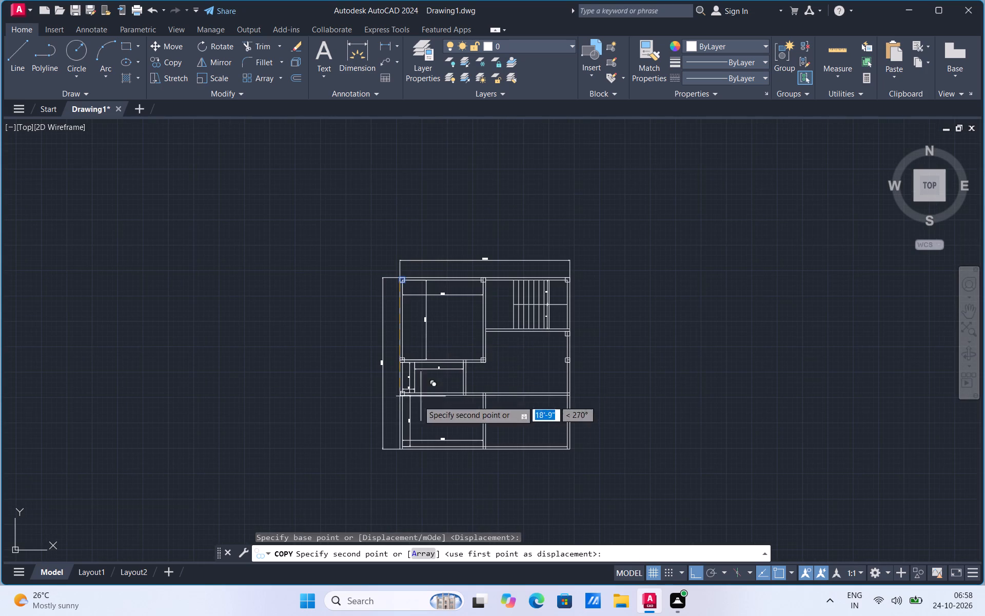
scroll(393, 456, "up", 2)
left_click(410, 441)
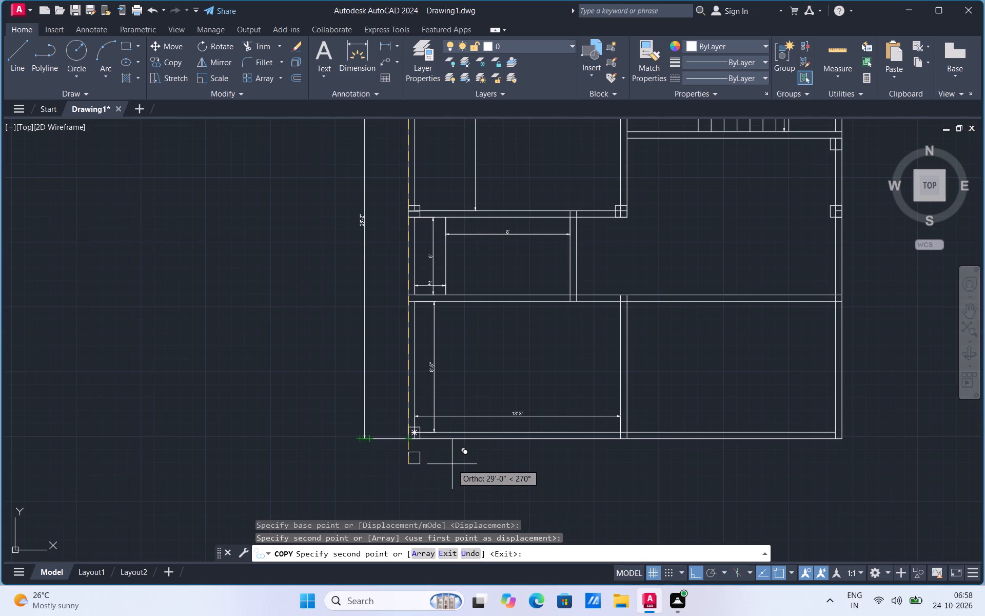
key("Escape")
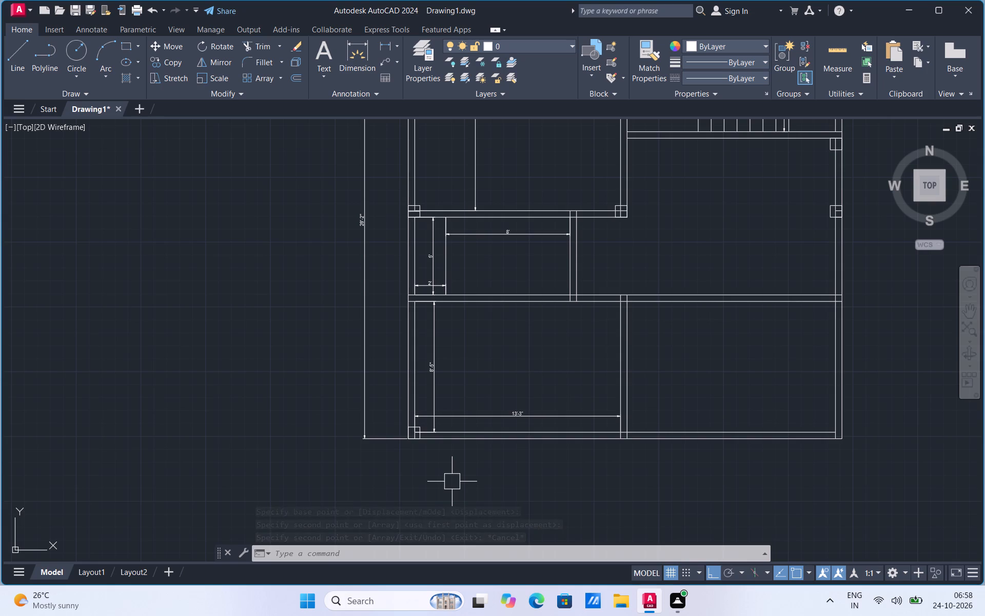
Copy the column at the top of the middle partition wall straight down to where the lower partition meets the bottom outer wall.
scroll(452, 482, "down", 1)
scroll(586, 156, "up", 3)
scroll(527, 235, "up", 1)
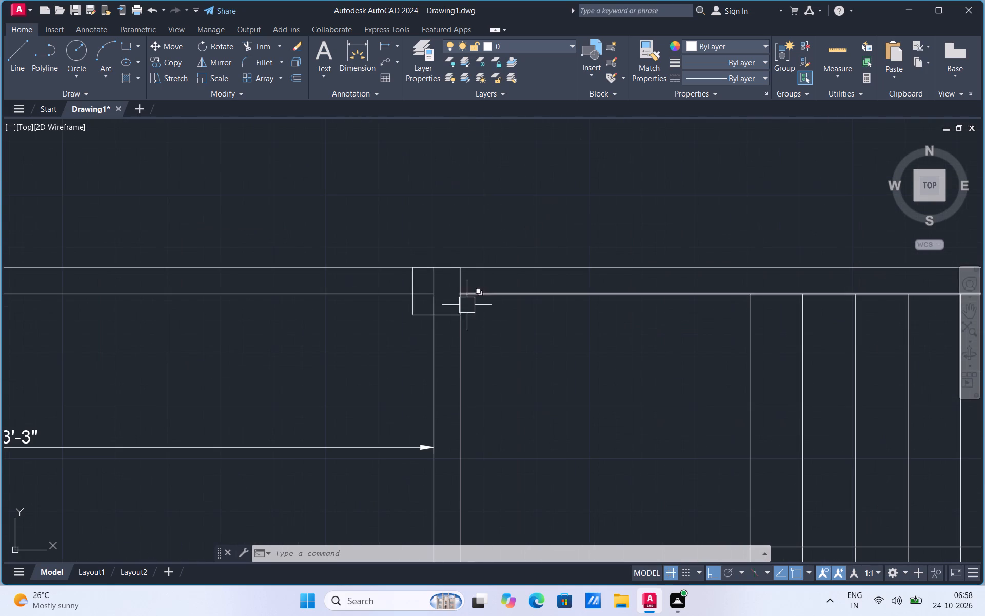
left_click(442, 318)
right_click(442, 318)
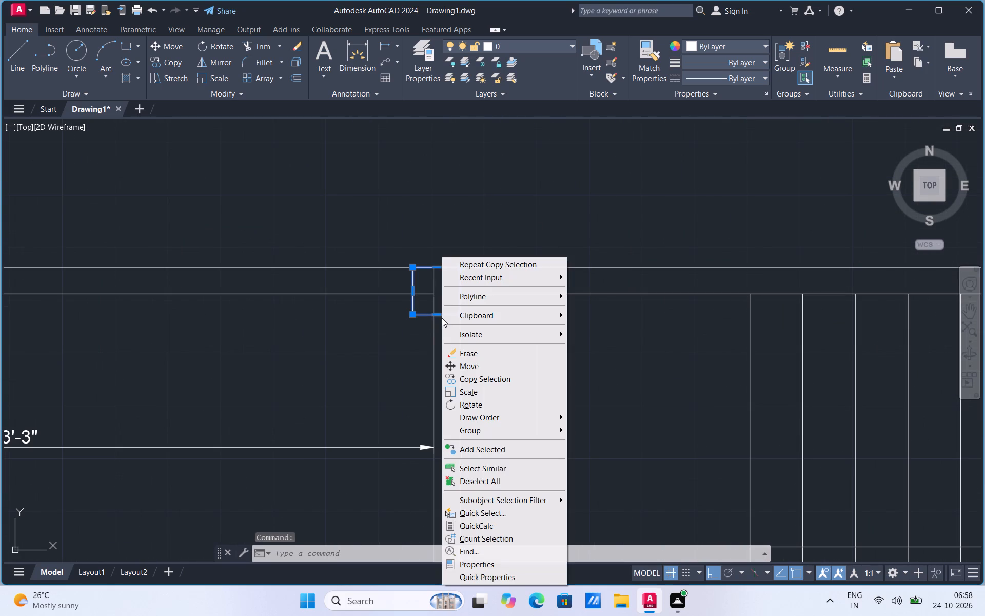
left_click(476, 376)
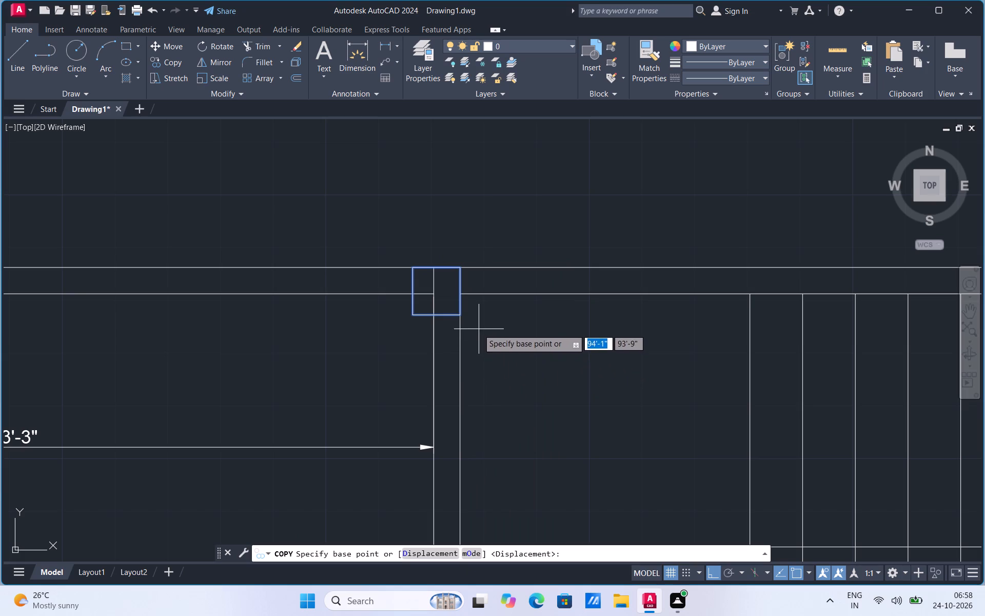
left_click(462, 312)
scroll(462, 312, "down", 4)
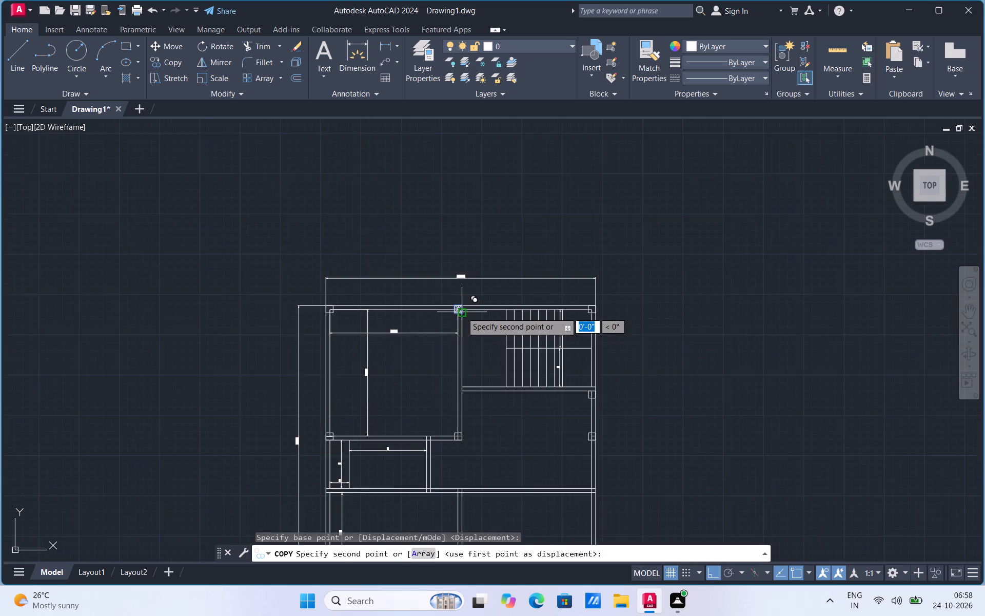
scroll(462, 312, "down", 1)
scroll(463, 477, "up", 3)
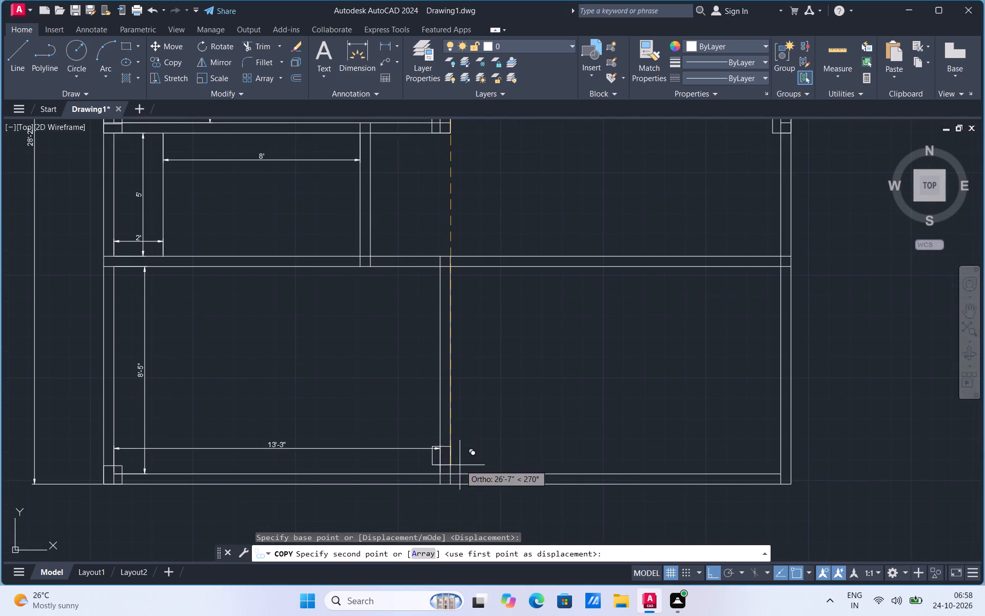
left_click(453, 483)
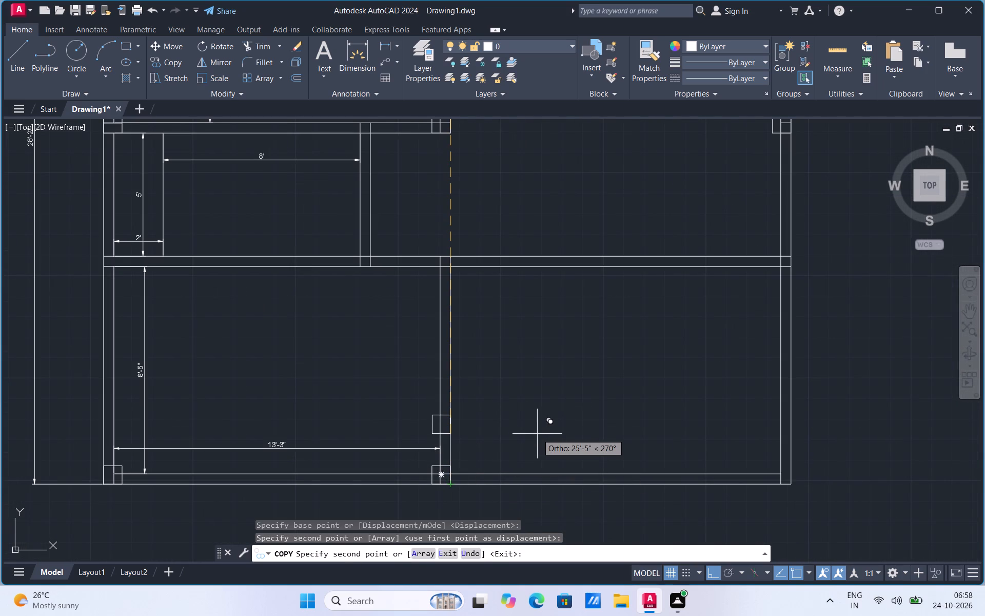
key("Escape")
Copy the right-wall column just below the staircase room straight down to the plan's bottom-right outer corner.
scroll(537, 434, "down", 3)
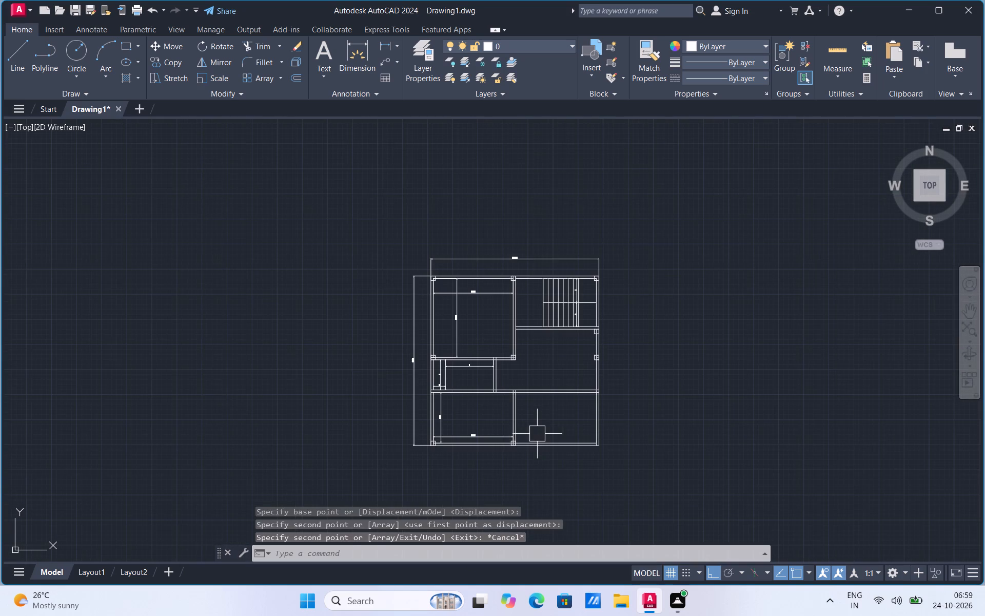
scroll(599, 311, "up", 2)
scroll(599, 358, "up", 3)
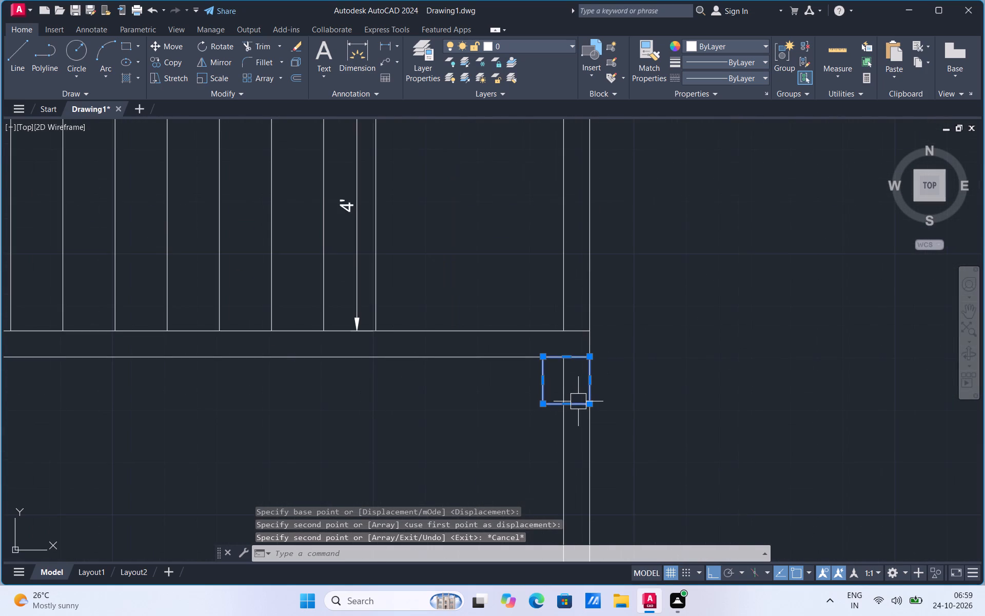
left_click(578, 401)
right_click(578, 402)
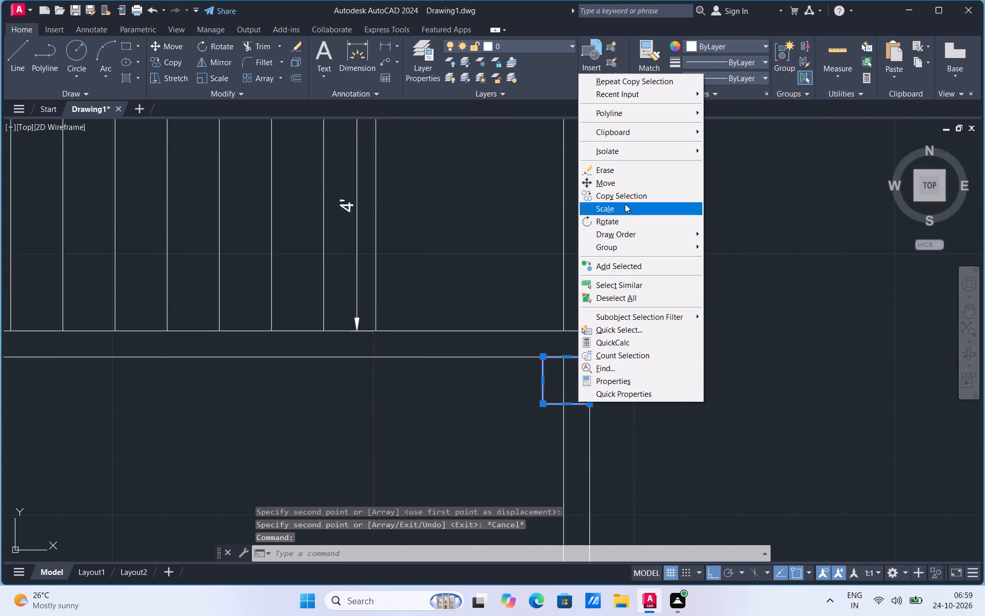
left_click(627, 198)
left_click(592, 403)
scroll(592, 403, "down", 2)
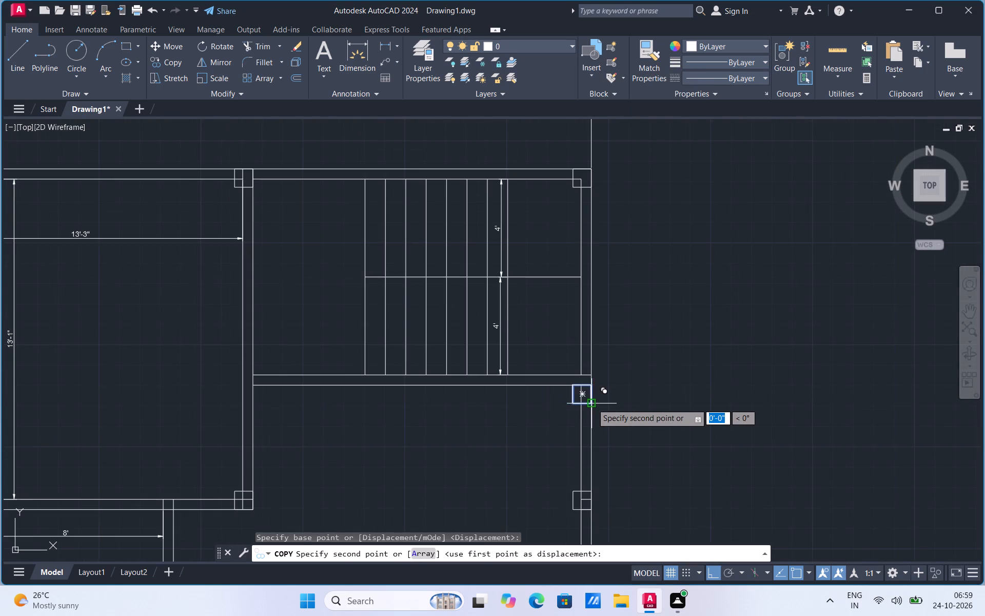
scroll(590, 382, "down", 2)
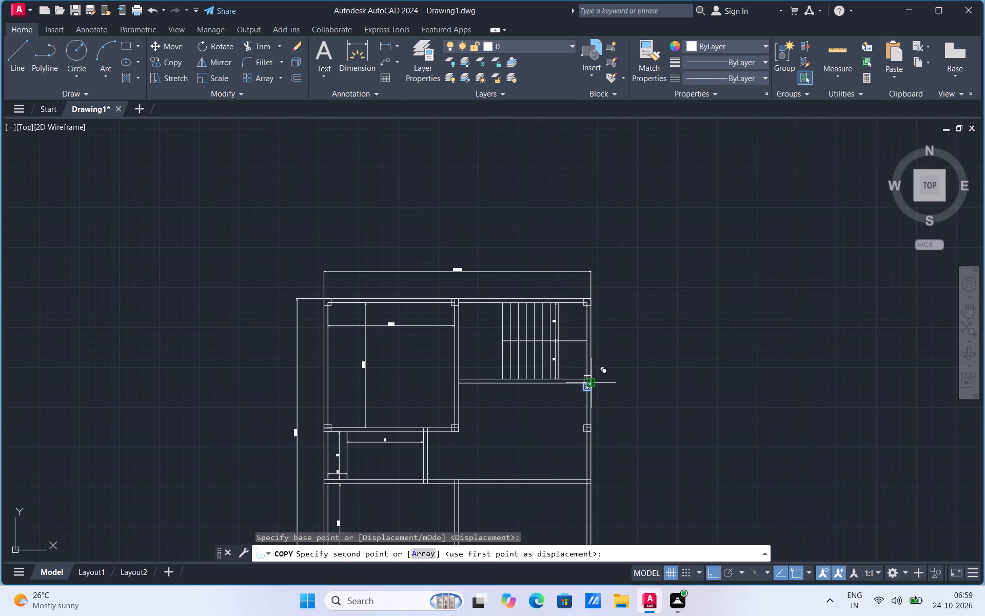
scroll(591, 354, "down", 2)
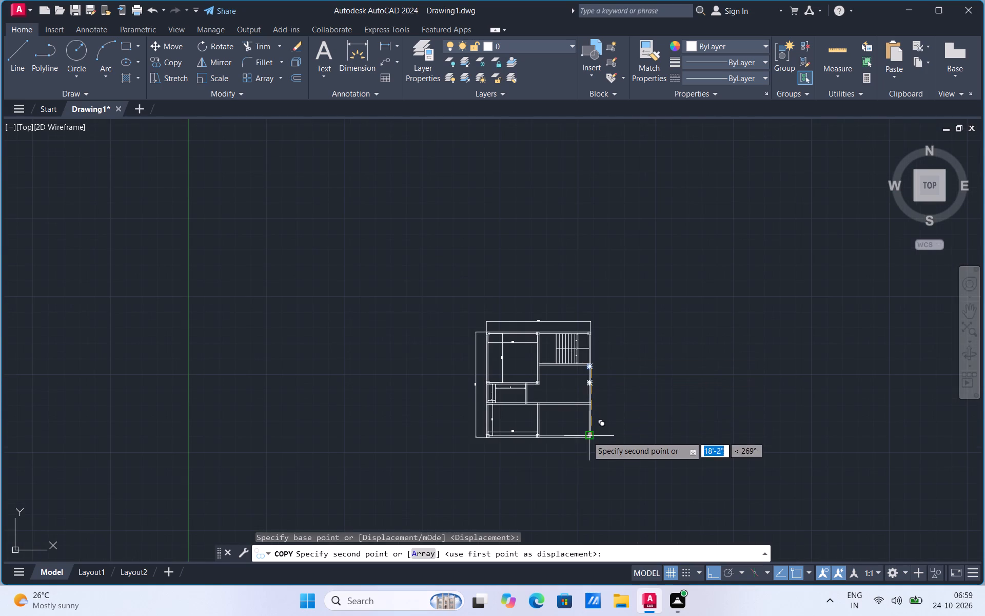
scroll(587, 438, "up", 3)
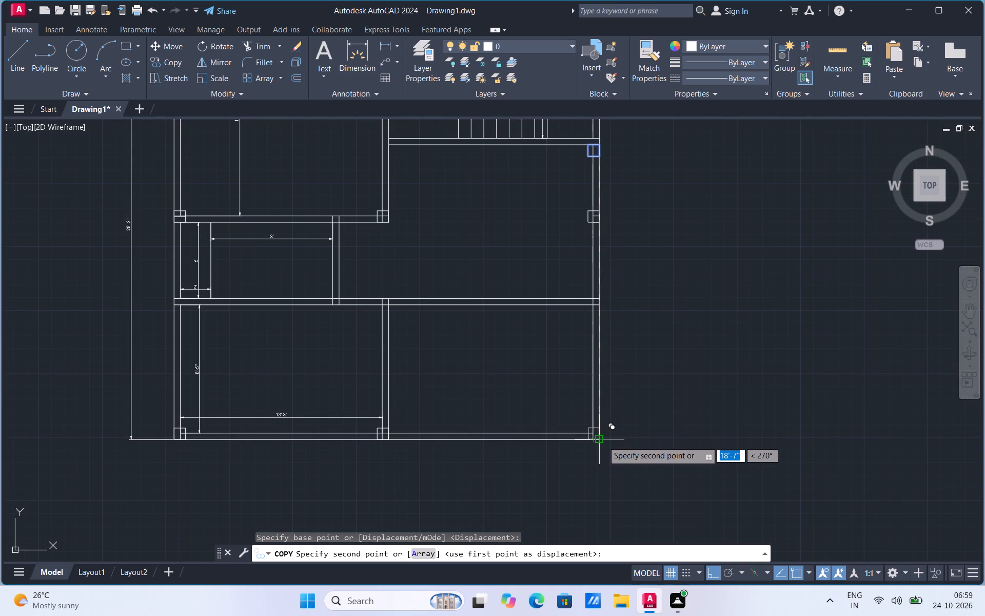
left_click(603, 441)
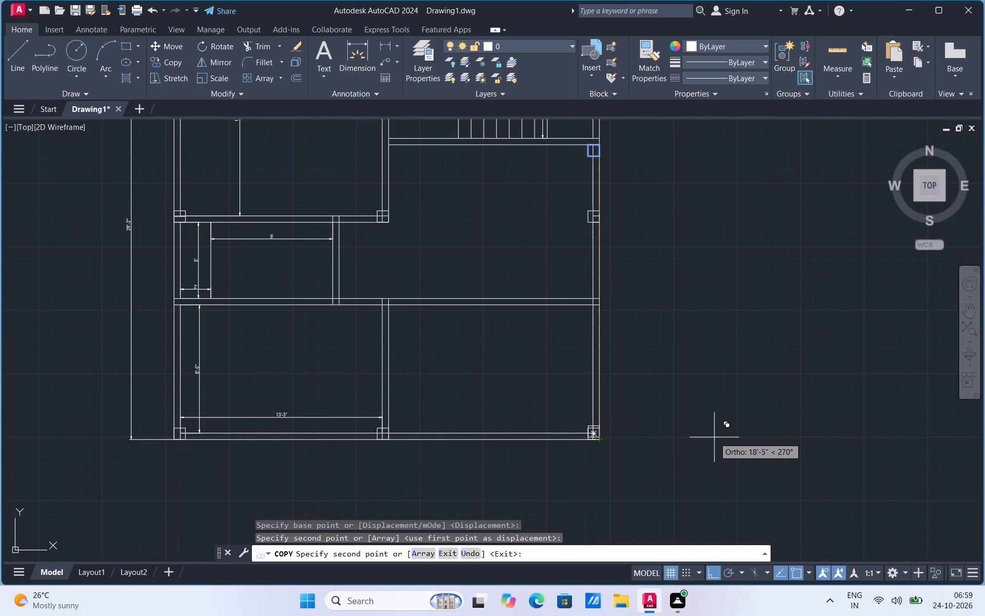
key("Escape")
Add an overall vertical linear dimension outside the right wall, from the bottom-right to the top-right outer corner.
left_click(387, 49)
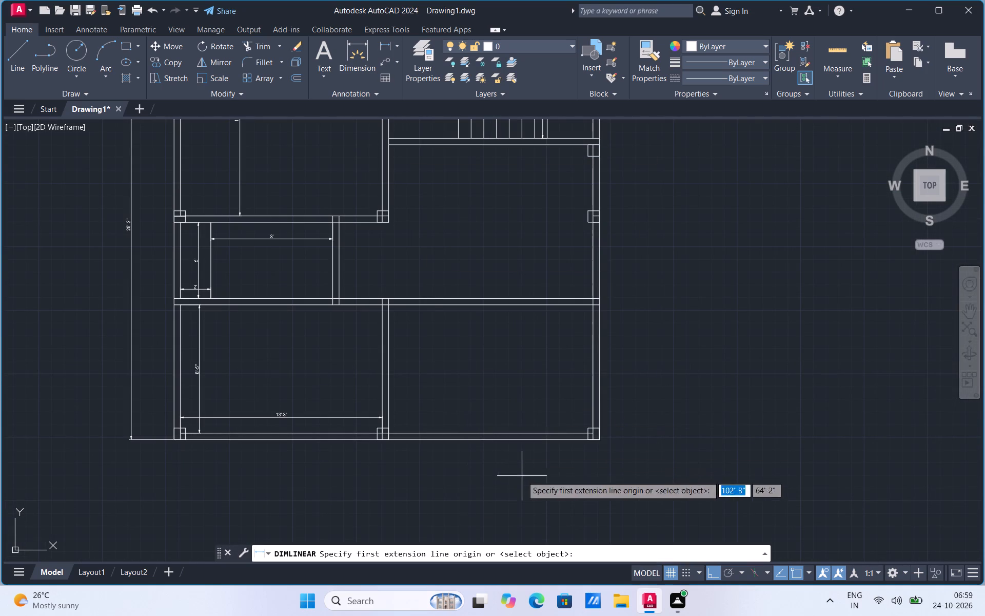
left_click(602, 439)
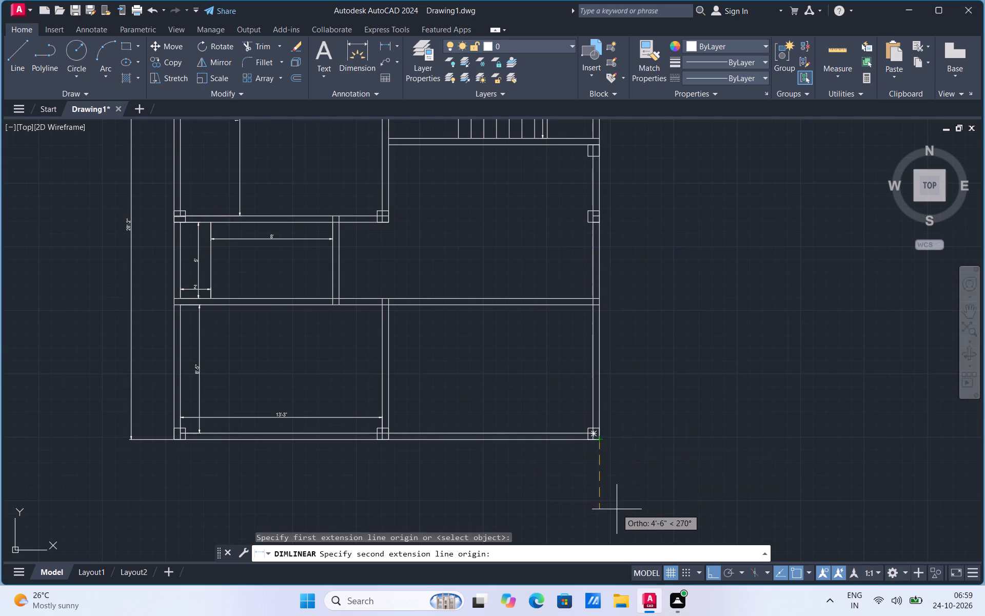
scroll(617, 511, "down", 1)
scroll(618, 181, "up", 2)
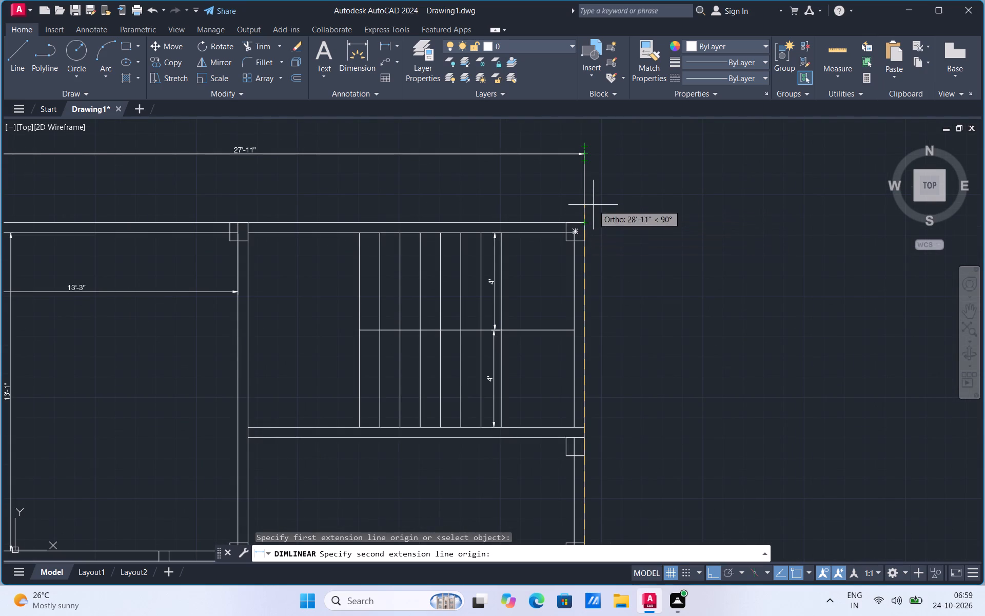
left_click(586, 223)
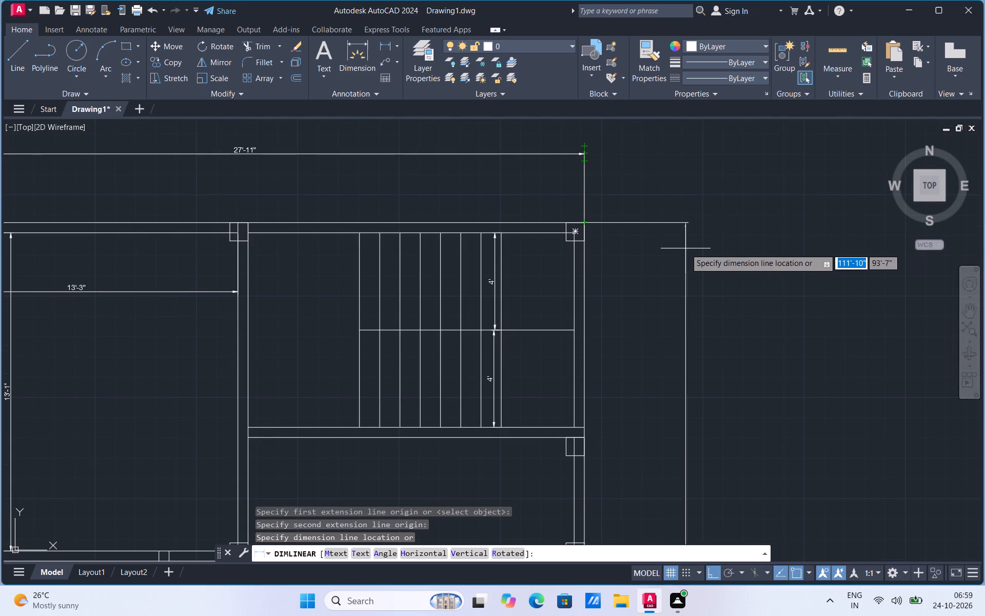
left_click(655, 261)
Add a vertical linear dimension for the staircase room's inner height, placed between the right outer wall and the overall dimension.
scroll(653, 252, "down", 1)
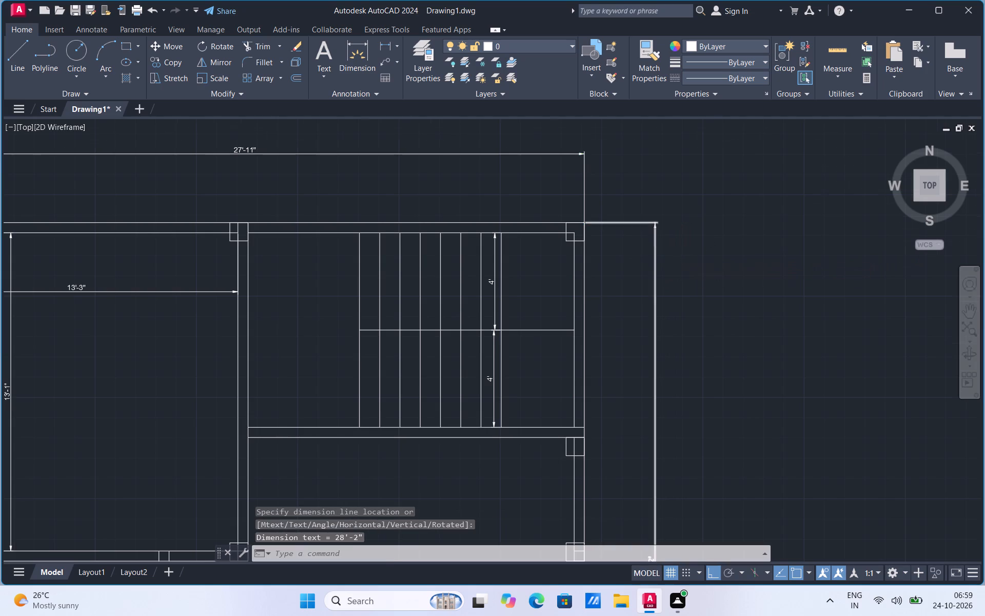
scroll(638, 445, "up", 2)
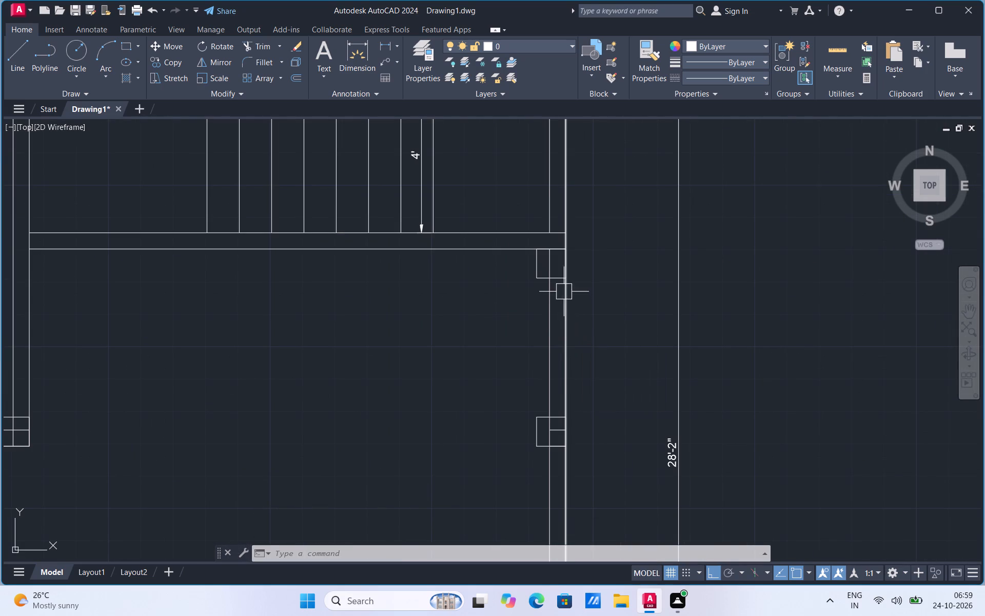
scroll(548, 374, "down", 1)
scroll(522, 278, "down", 1)
scroll(523, 165, "up", 2)
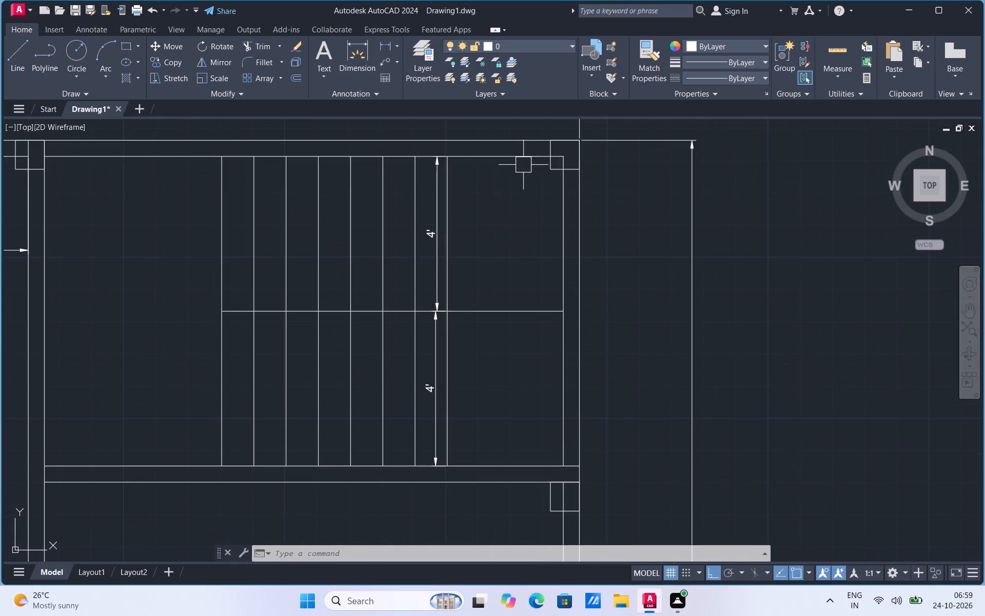
left_click(384, 47)
scroll(562, 157, "up", 1)
left_click(565, 156)
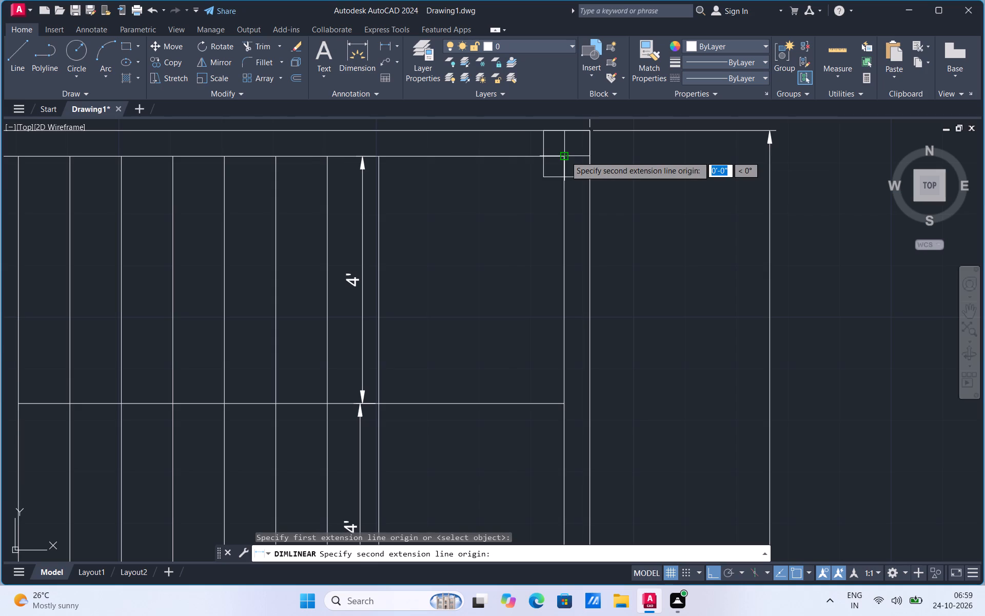
scroll(565, 156, "down", 1)
left_click(565, 465)
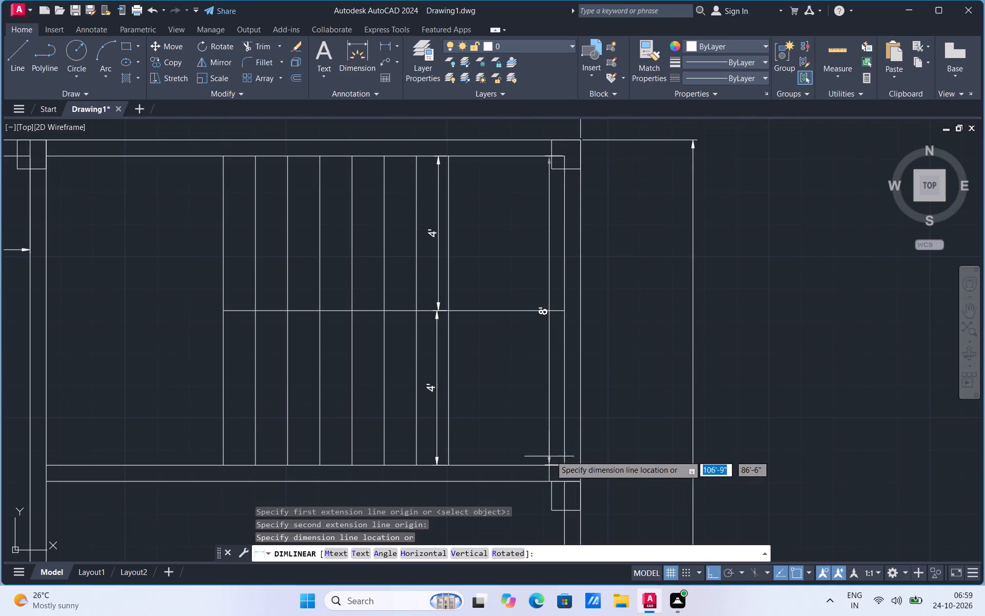
left_click(607, 452)
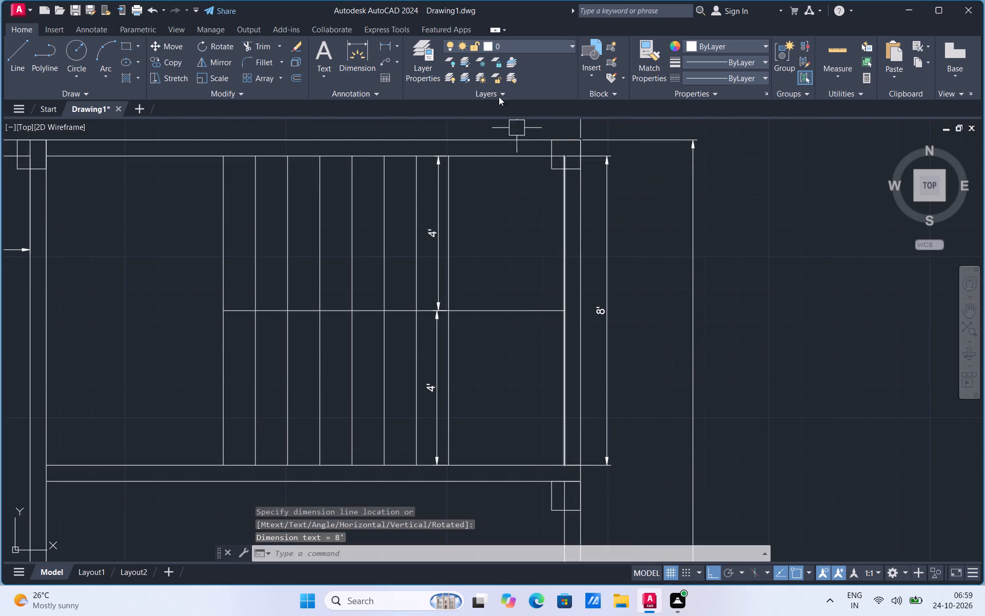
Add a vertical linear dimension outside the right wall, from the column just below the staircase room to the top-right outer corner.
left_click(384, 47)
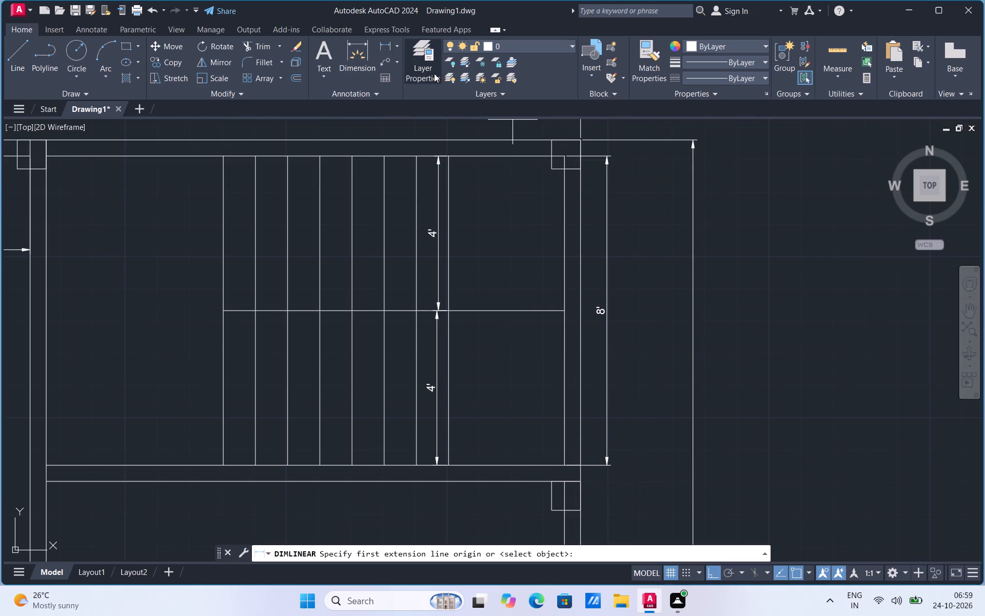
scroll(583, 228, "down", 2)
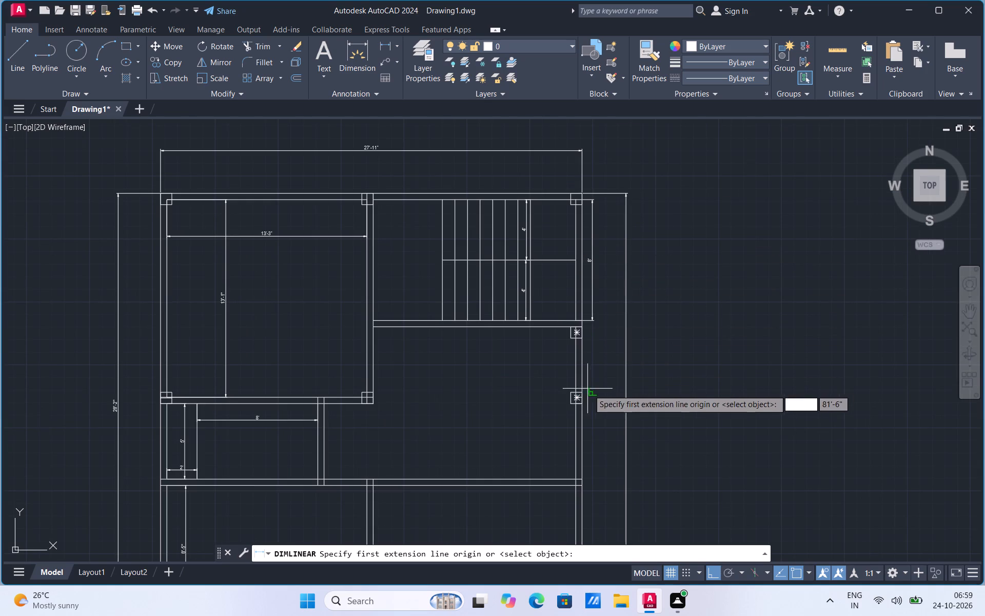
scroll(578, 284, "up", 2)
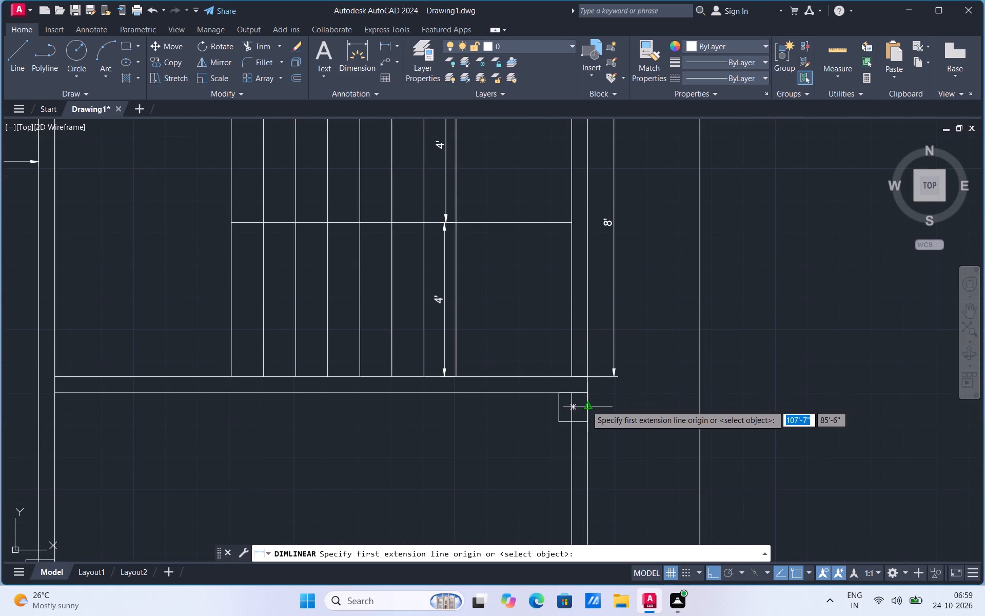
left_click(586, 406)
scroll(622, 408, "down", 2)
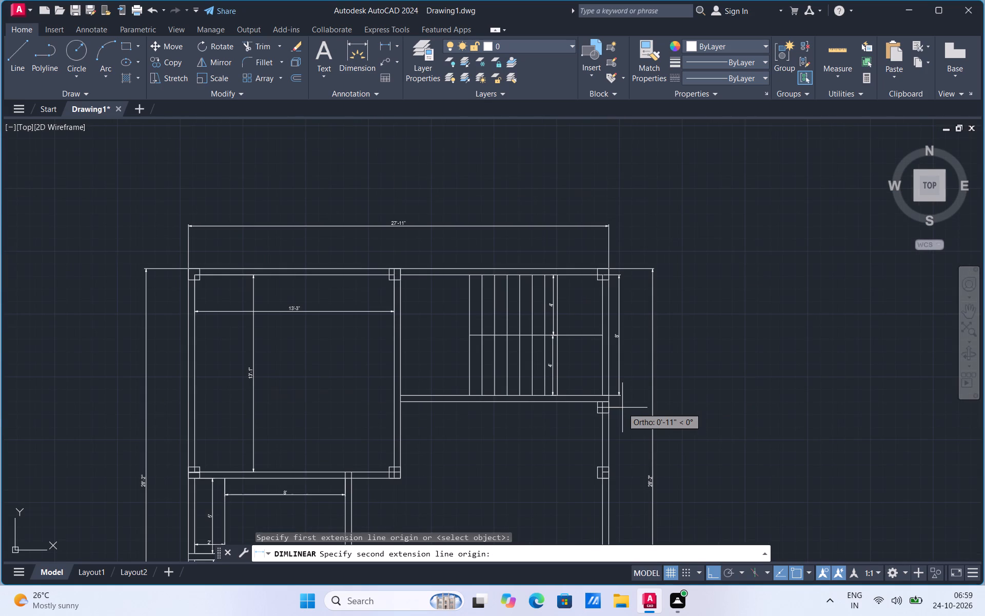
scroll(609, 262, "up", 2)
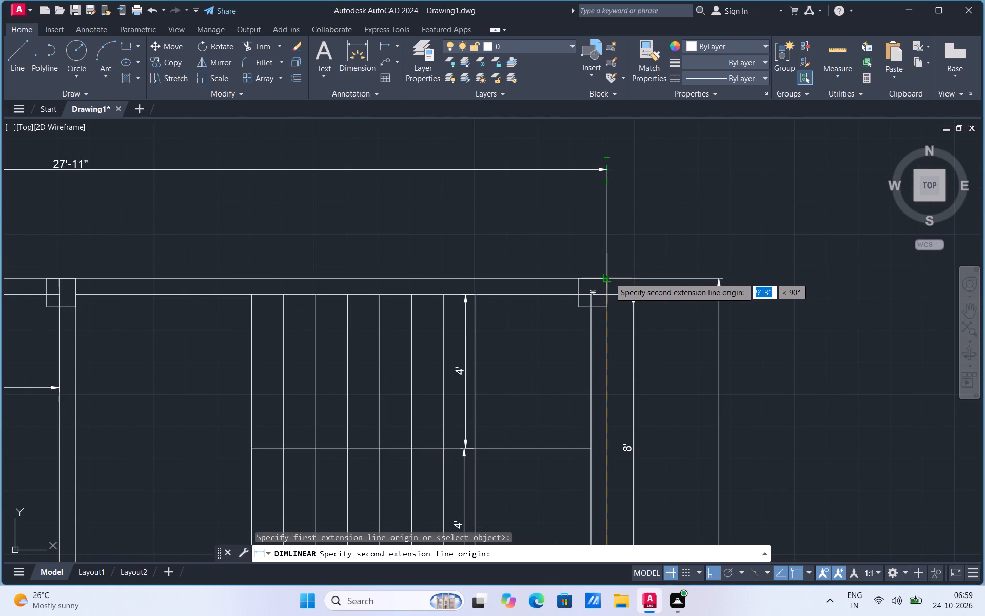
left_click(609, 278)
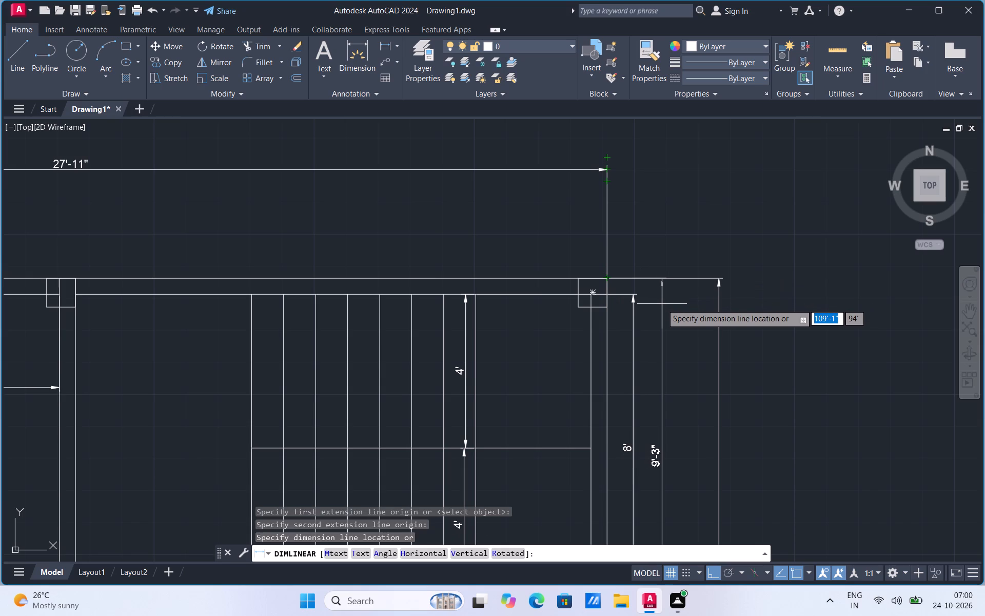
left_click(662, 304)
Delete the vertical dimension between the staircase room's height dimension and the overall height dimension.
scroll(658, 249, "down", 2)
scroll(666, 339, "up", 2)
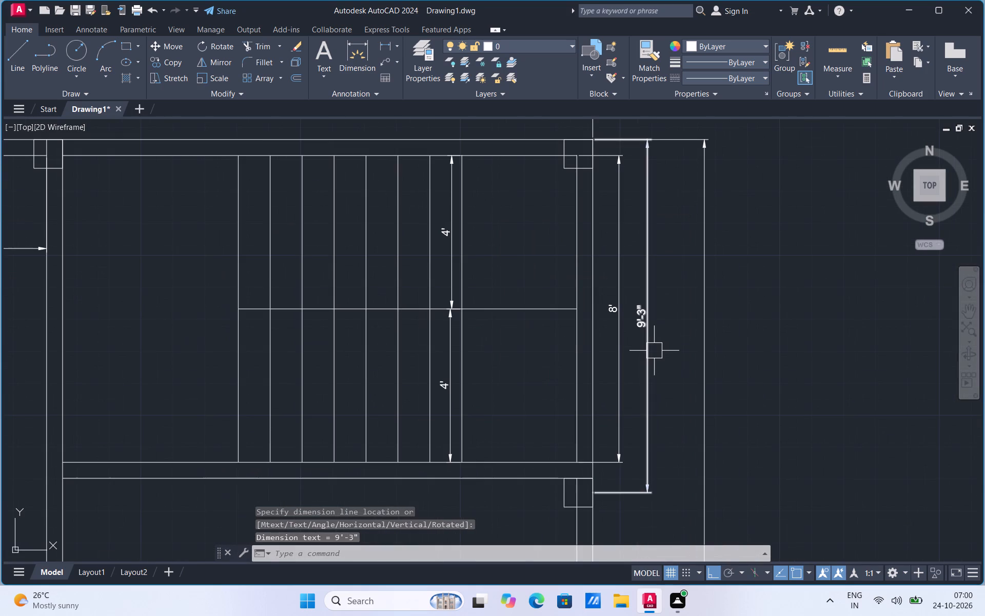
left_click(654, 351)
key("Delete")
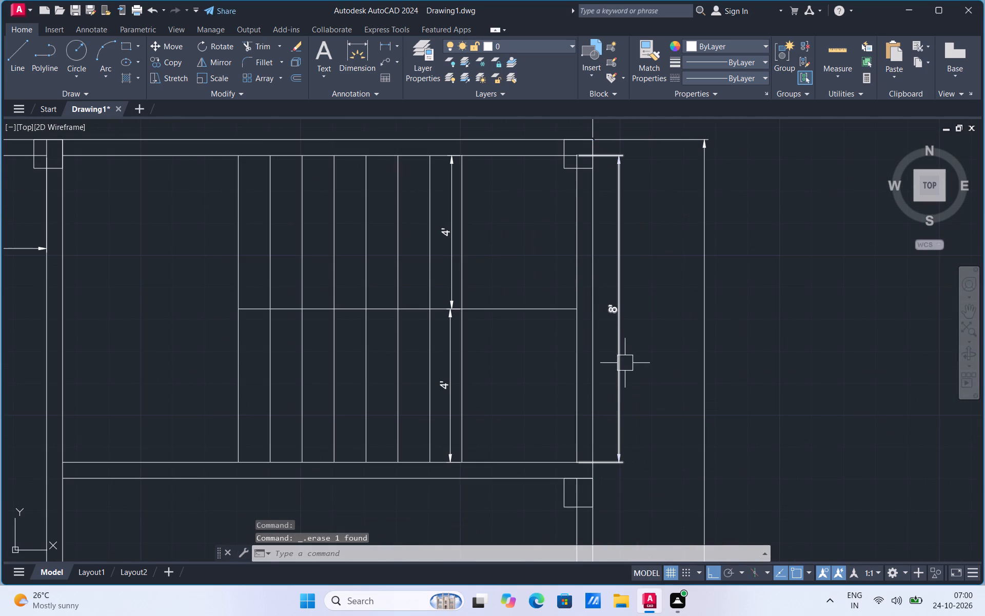
Delete the short off-centre horizontal line inside the right-wall column level with the top-left room's bottom wall.
scroll(616, 316, "down", 2)
scroll(628, 442, "up", 1)
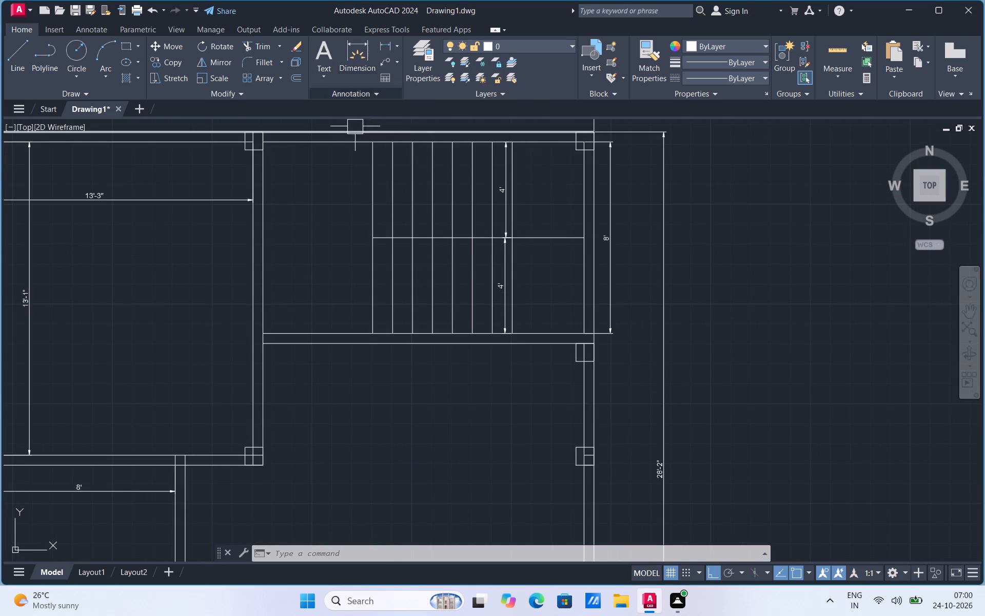
scroll(583, 439, "up", 2)
scroll(600, 492, "up", 2)
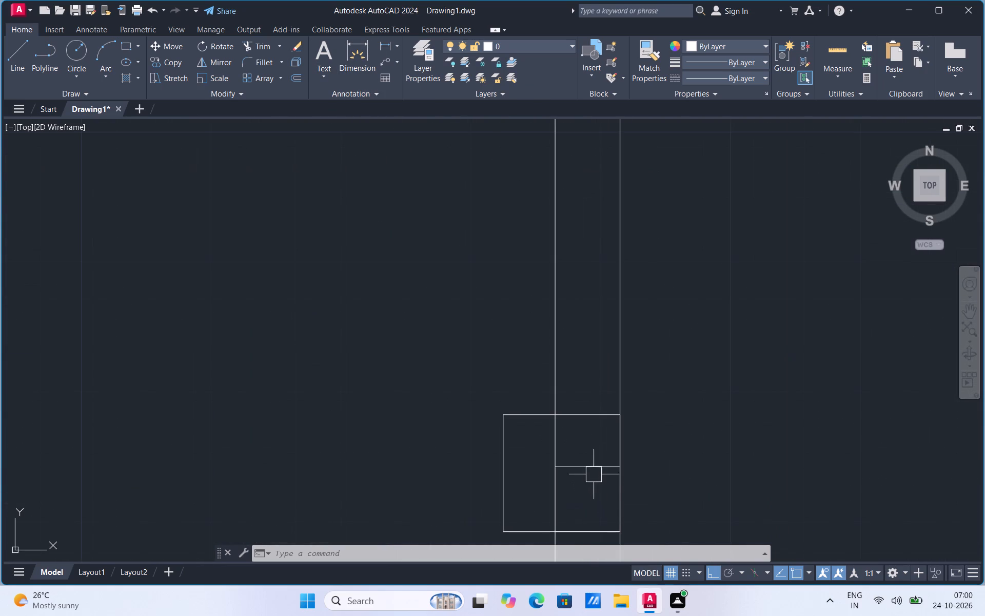
left_click(593, 470)
key("Delete")
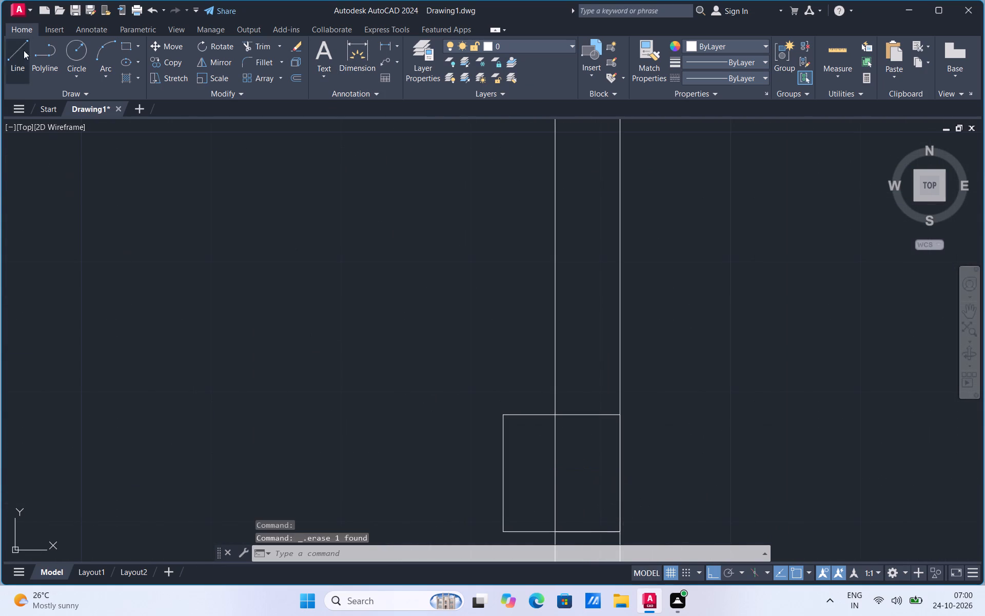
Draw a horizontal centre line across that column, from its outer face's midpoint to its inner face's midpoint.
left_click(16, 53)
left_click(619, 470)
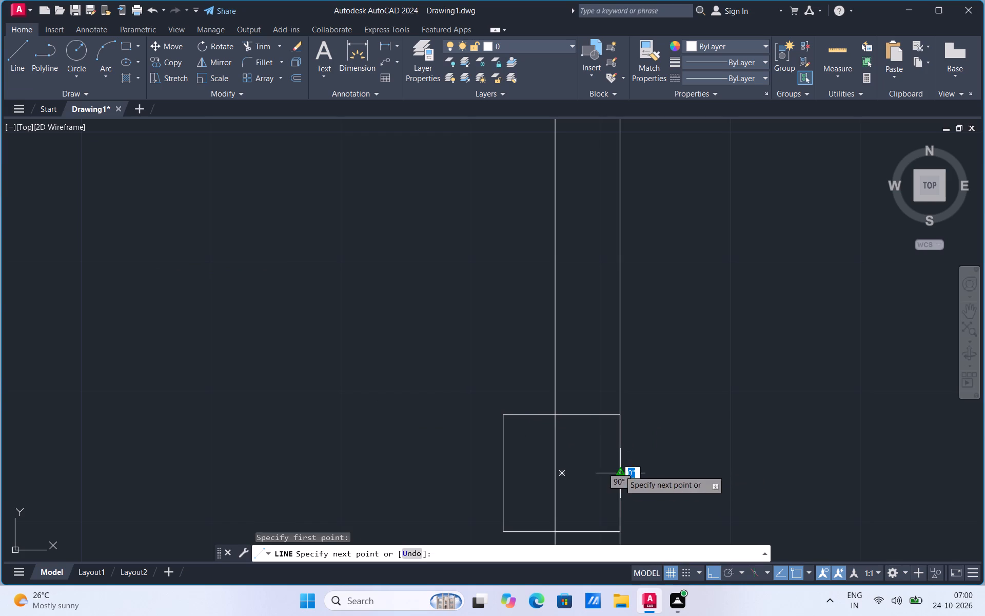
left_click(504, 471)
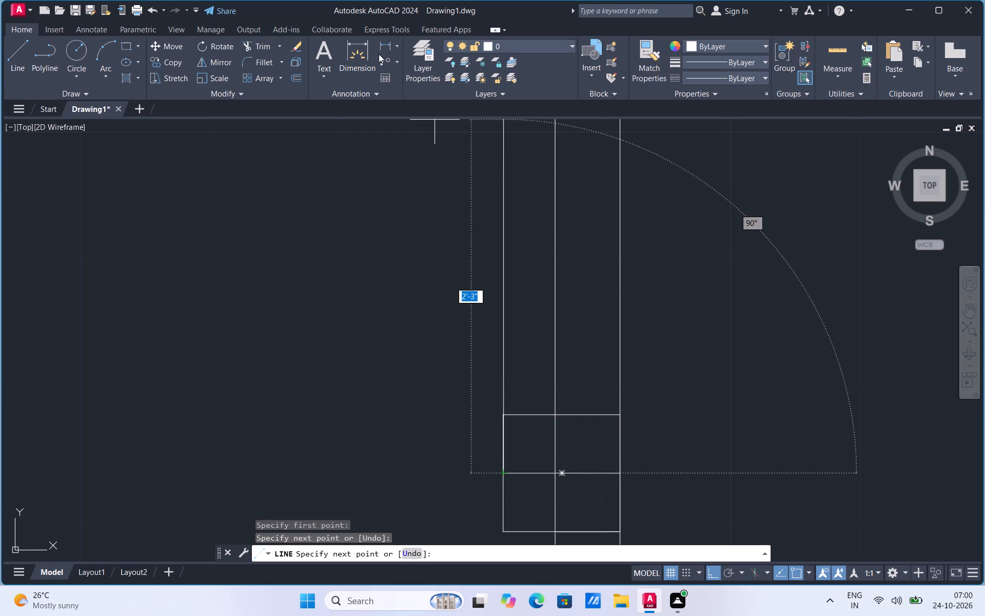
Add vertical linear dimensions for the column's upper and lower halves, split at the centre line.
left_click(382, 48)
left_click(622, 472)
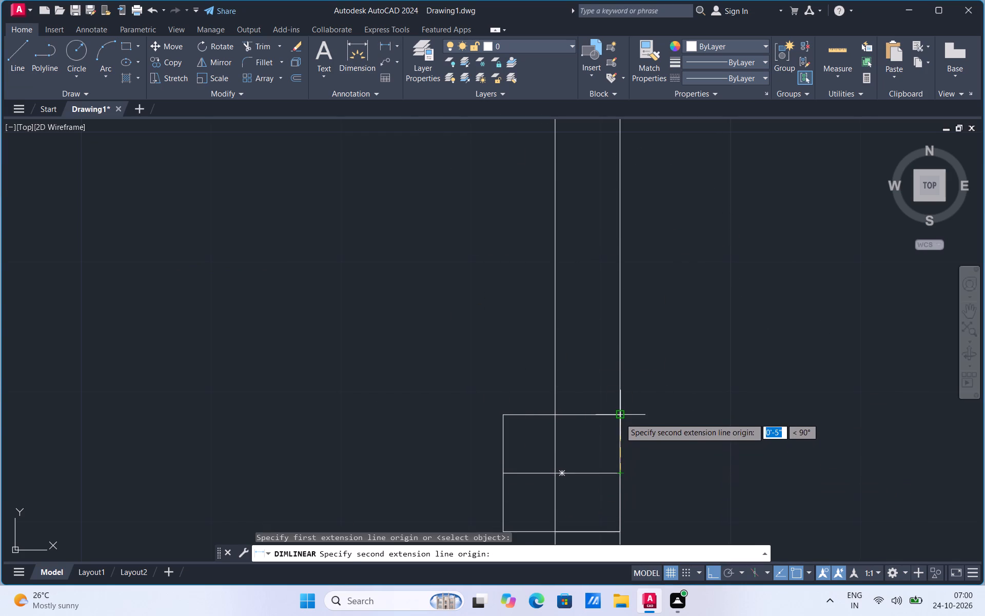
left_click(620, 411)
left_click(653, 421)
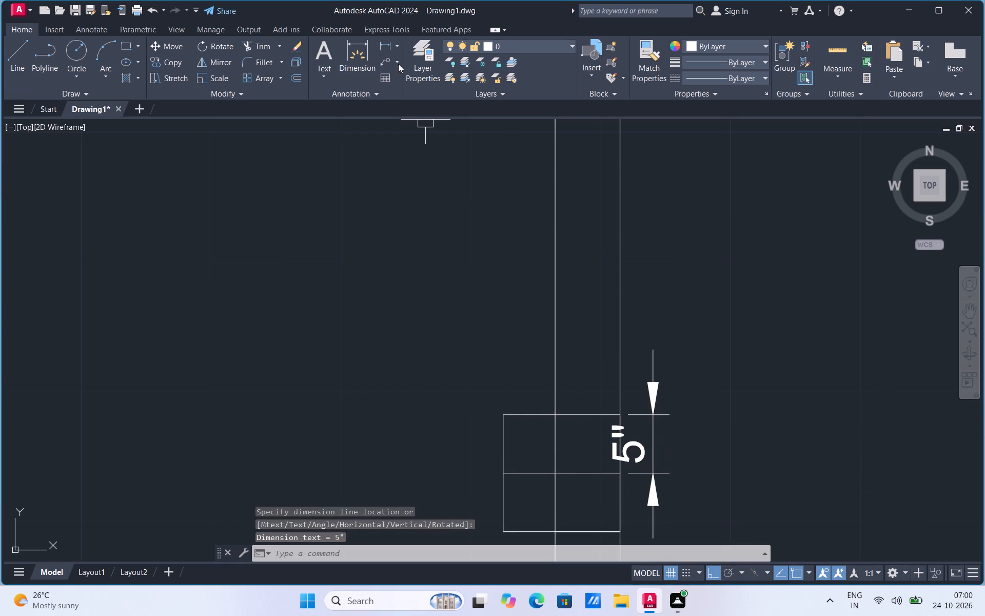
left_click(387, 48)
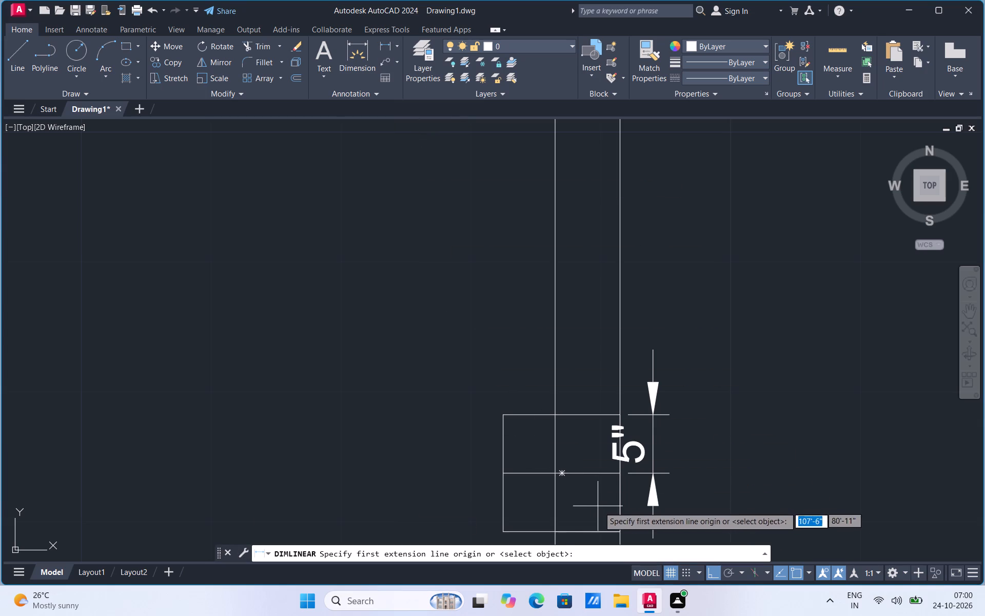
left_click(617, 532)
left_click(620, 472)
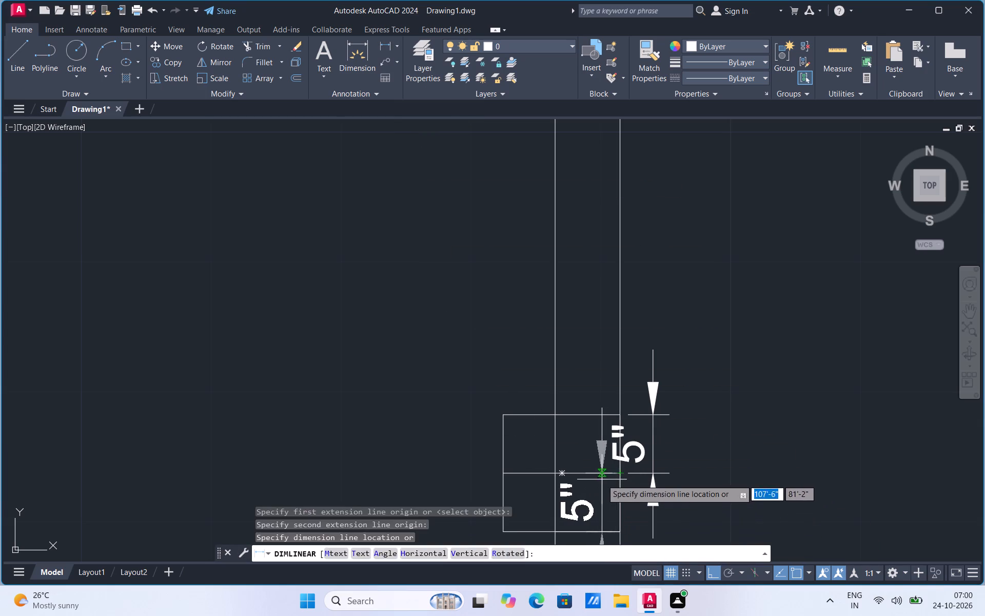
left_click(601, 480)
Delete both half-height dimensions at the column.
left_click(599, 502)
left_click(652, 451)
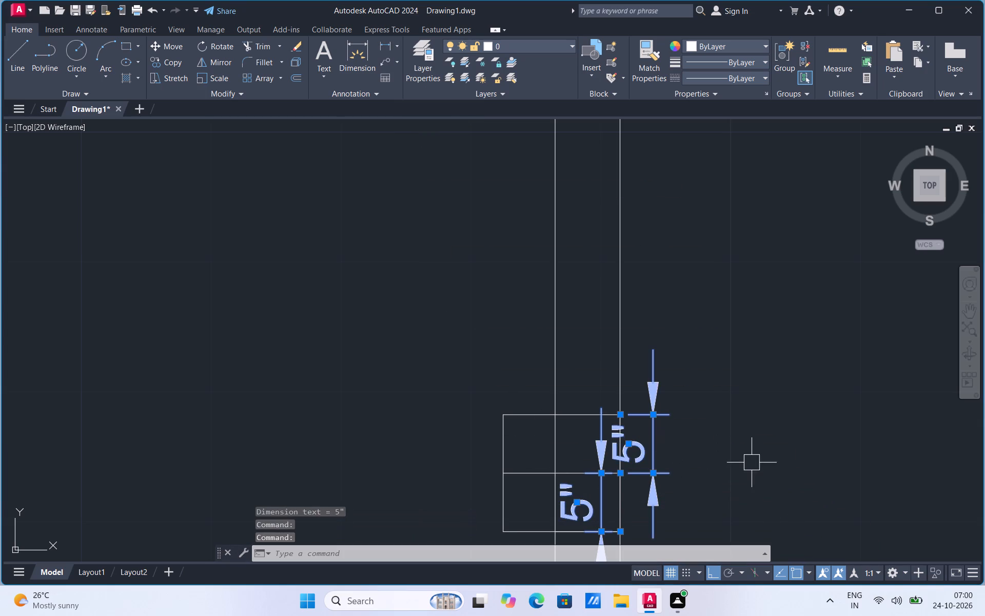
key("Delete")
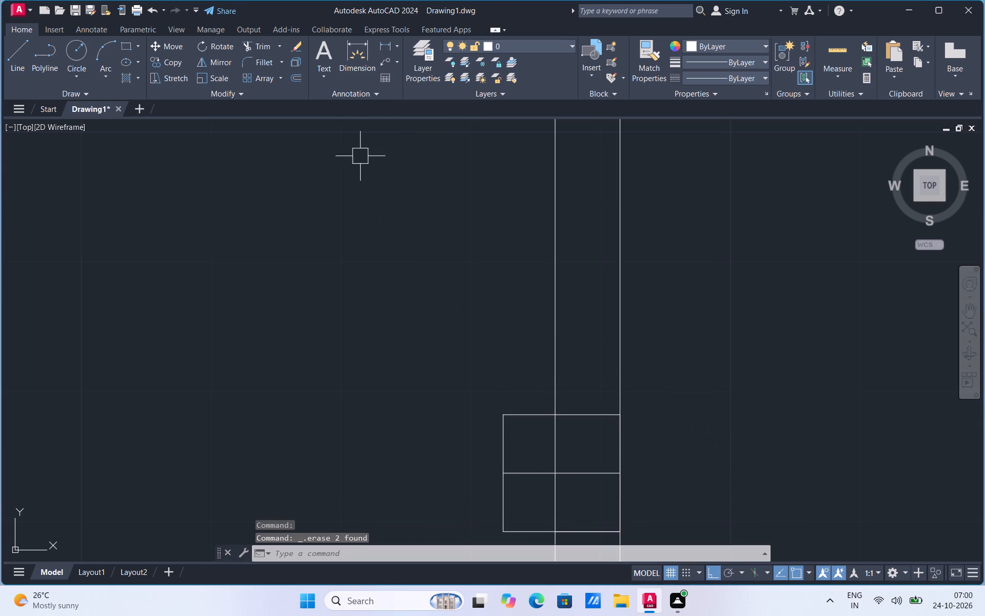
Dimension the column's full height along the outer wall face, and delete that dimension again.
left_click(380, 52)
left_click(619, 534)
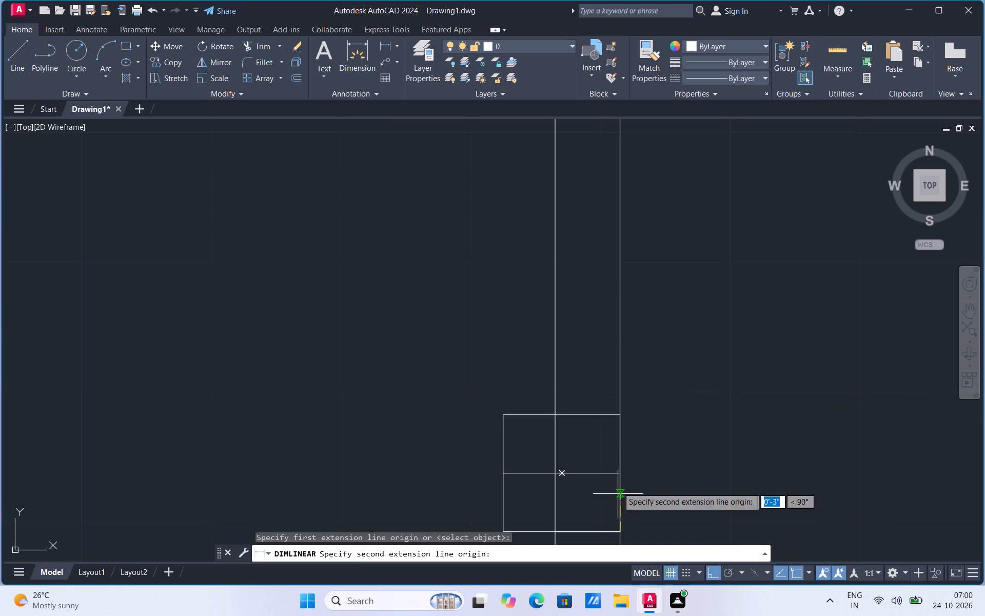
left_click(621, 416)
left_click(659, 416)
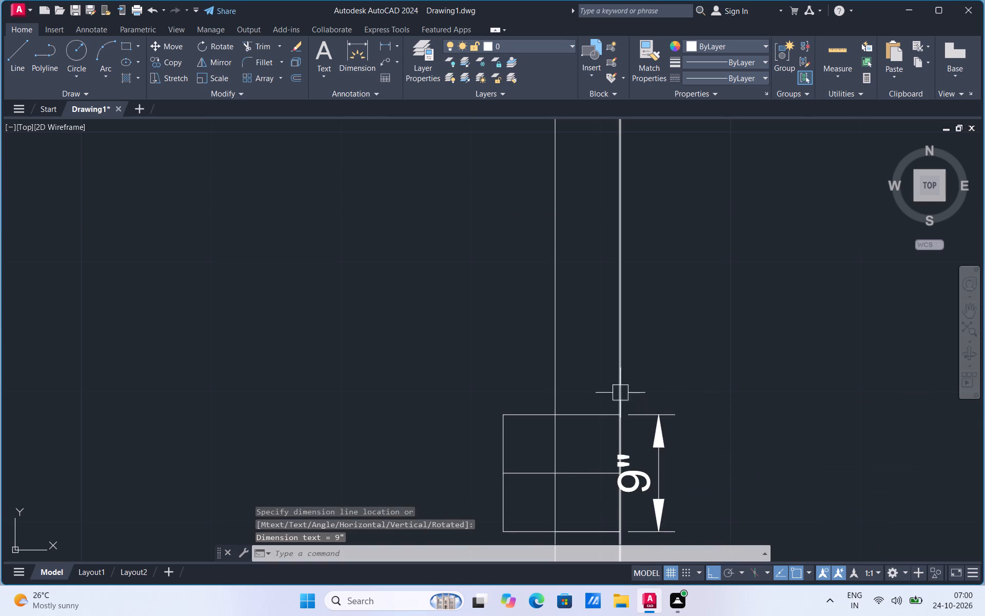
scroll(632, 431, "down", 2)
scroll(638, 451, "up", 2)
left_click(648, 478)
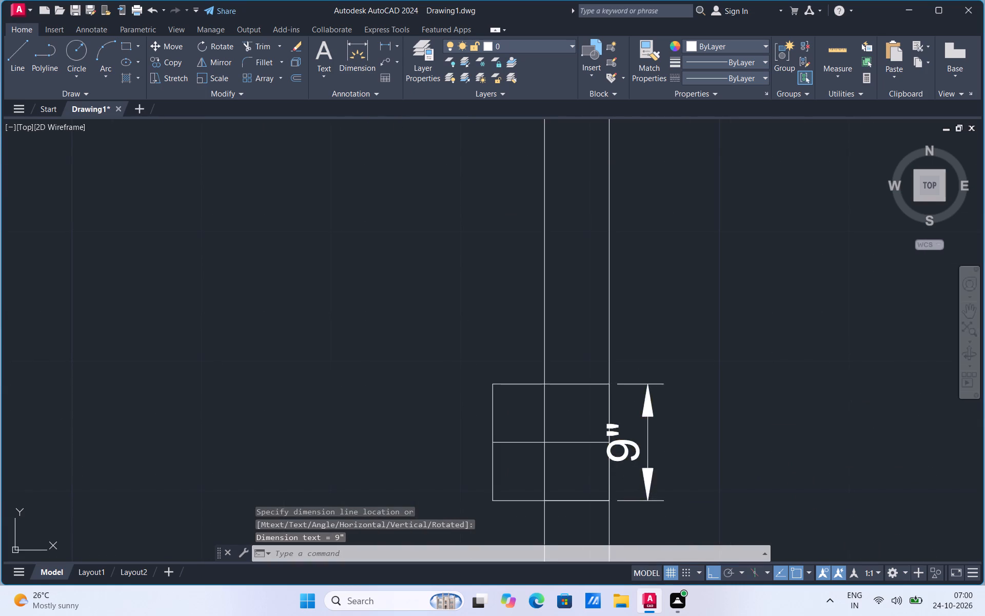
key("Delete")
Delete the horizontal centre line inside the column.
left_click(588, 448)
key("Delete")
Draw a new horizontal centre line across the column, from its inner face's midpoint to its outer face's midpoint.
scroll(610, 503, "up", 1)
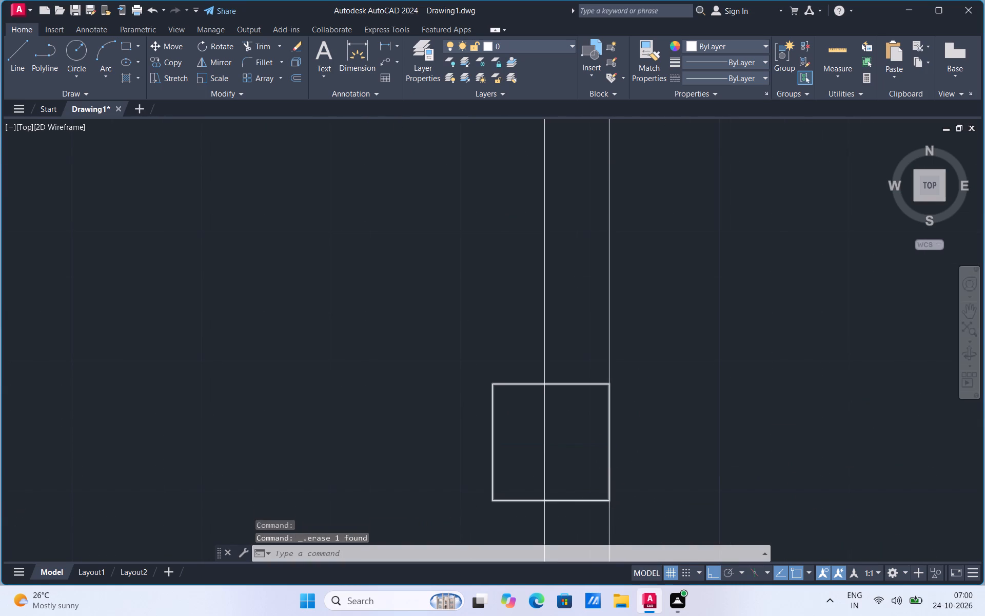
left_click(23, 61)
left_click(421, 405)
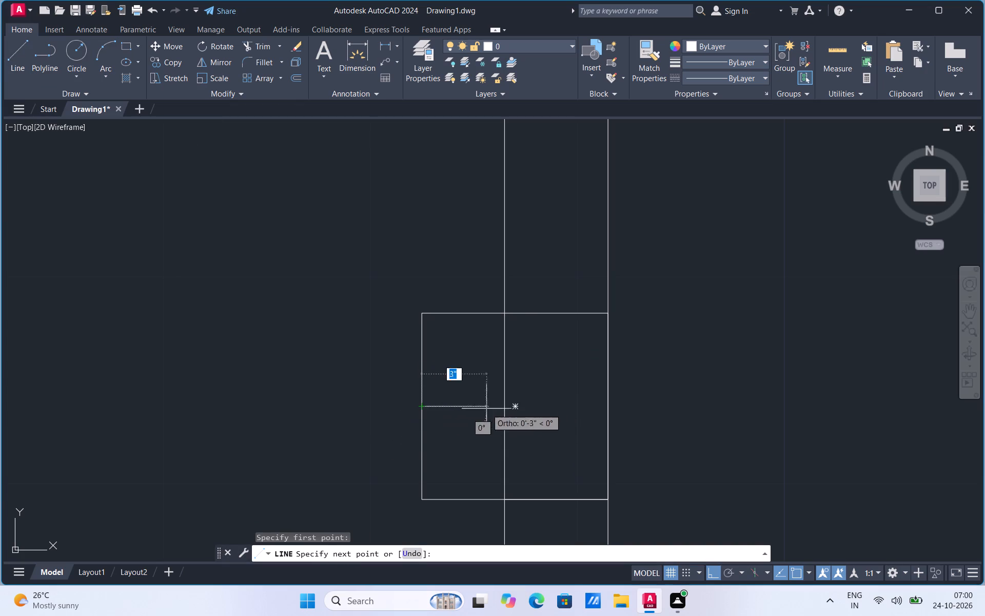
left_click(609, 406)
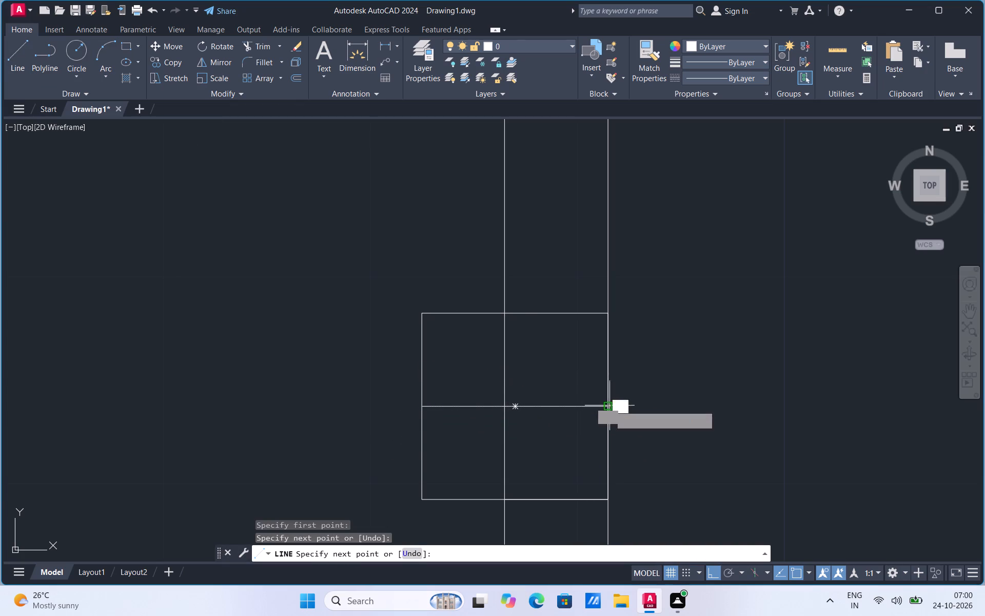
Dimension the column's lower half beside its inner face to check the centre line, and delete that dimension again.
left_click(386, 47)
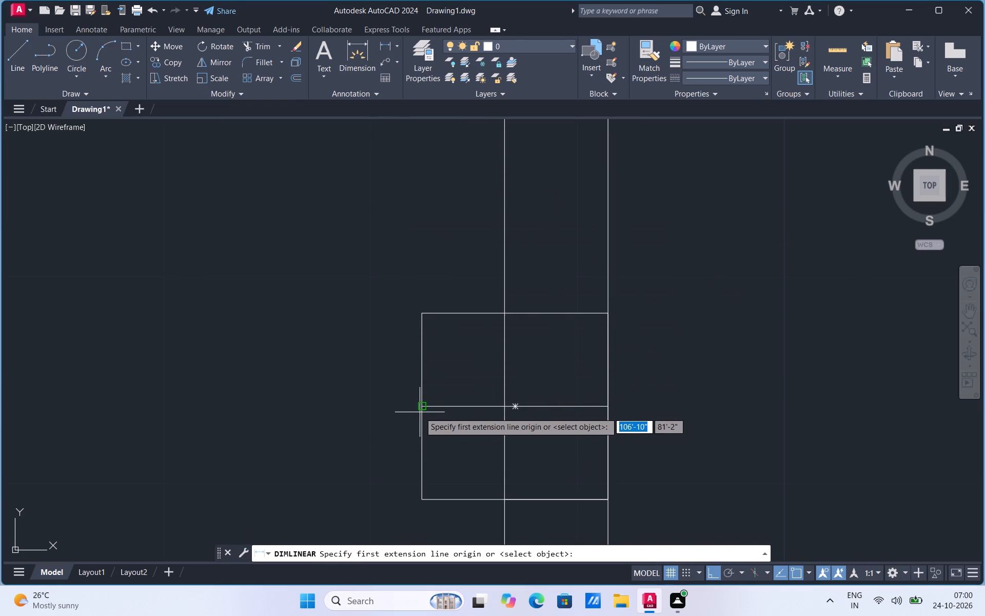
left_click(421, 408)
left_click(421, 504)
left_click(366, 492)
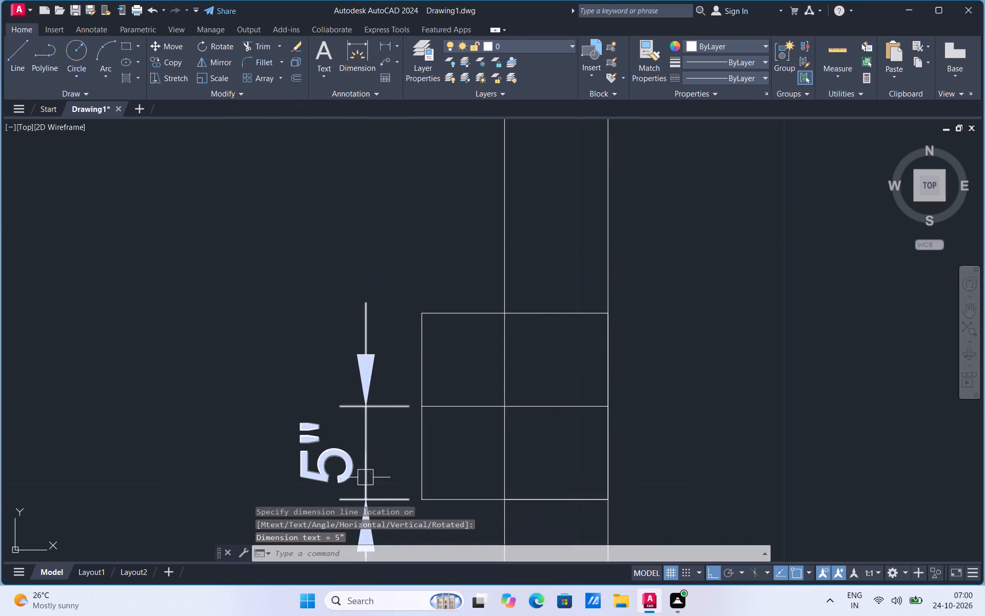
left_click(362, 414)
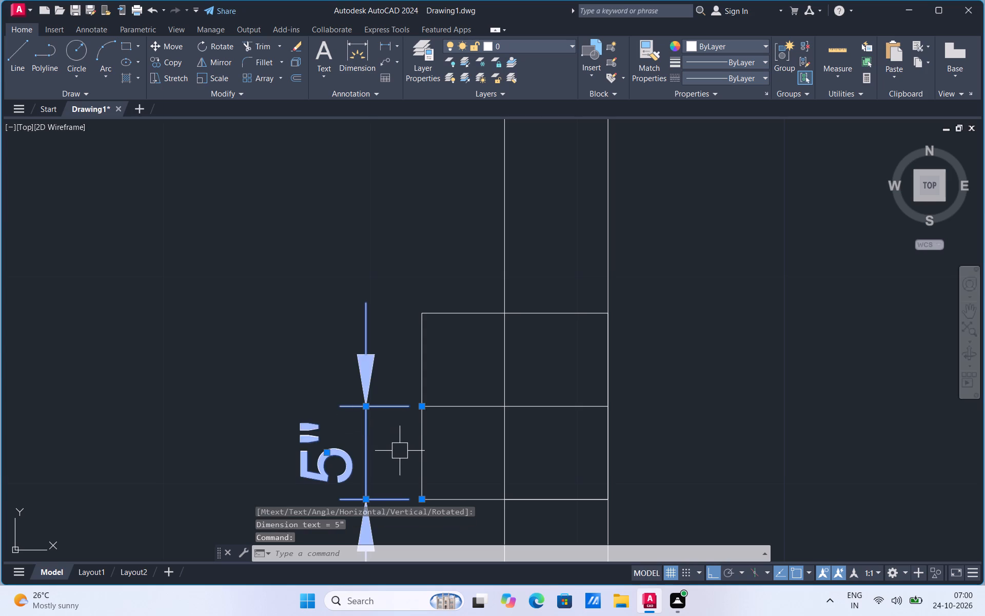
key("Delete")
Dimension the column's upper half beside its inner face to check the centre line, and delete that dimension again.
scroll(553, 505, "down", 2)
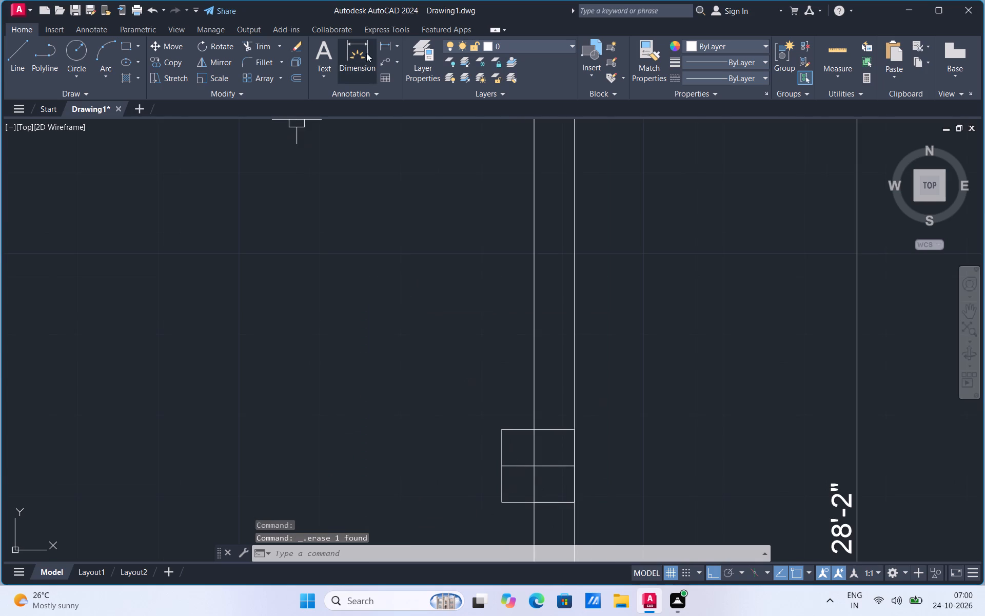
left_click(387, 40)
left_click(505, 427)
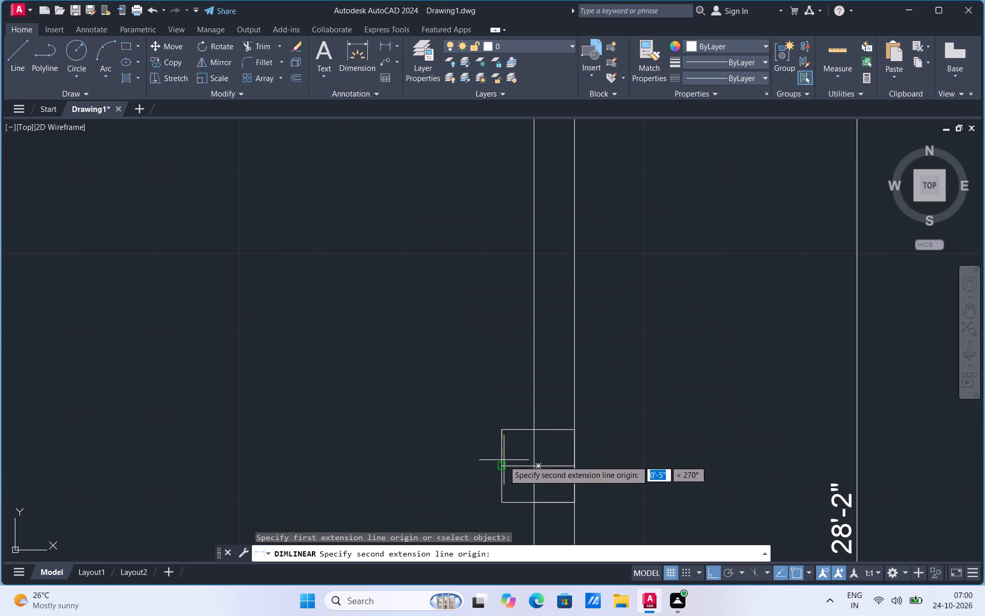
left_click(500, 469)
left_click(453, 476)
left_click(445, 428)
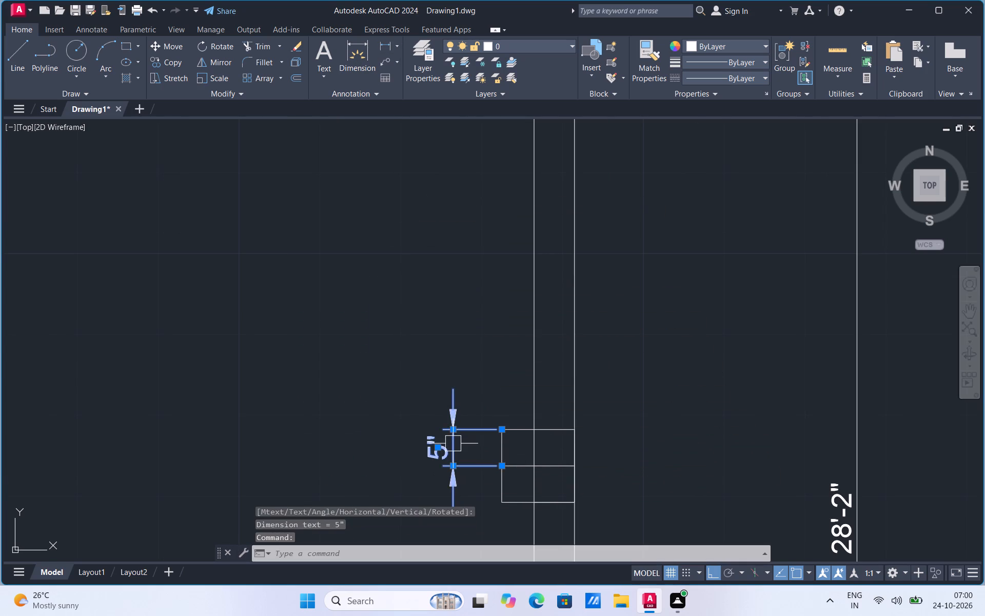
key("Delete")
Dimension the right wall vertically from the plan's top-right outer corner to the middle column's centre line, placed inside the overall height dimension.
scroll(463, 489, "down", 3)
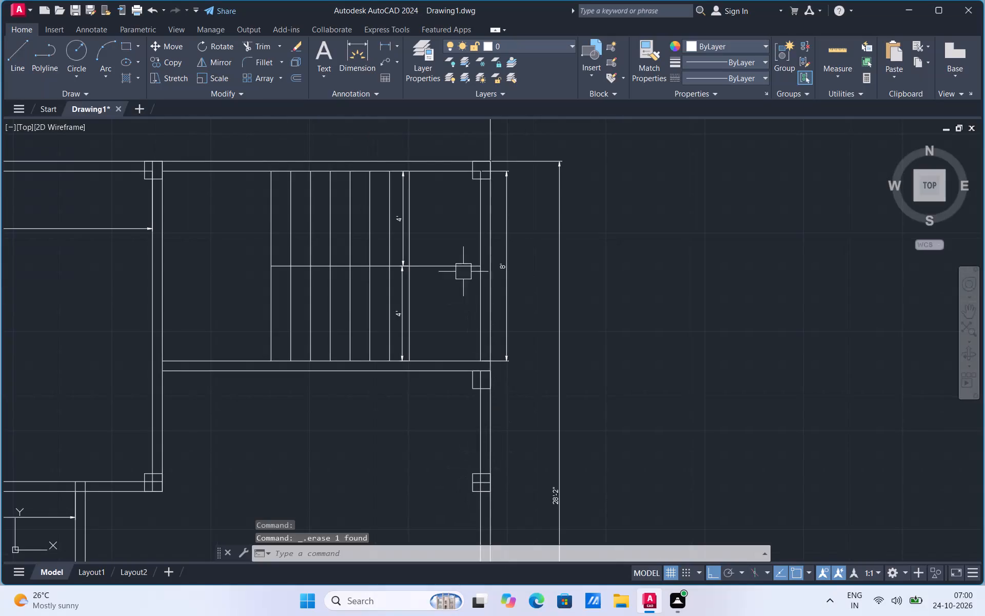
left_click(384, 44)
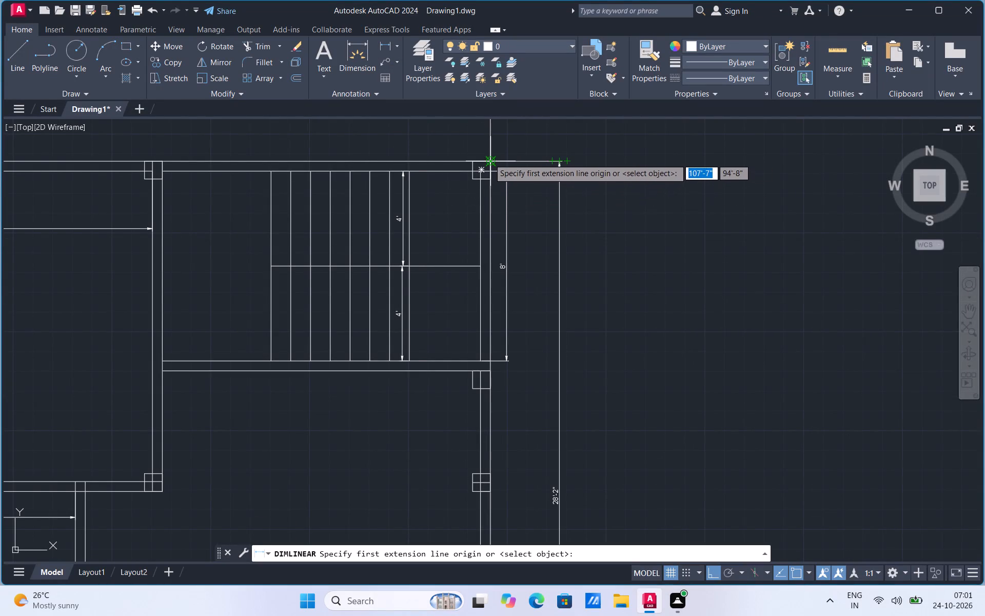
scroll(496, 144, "up", 1)
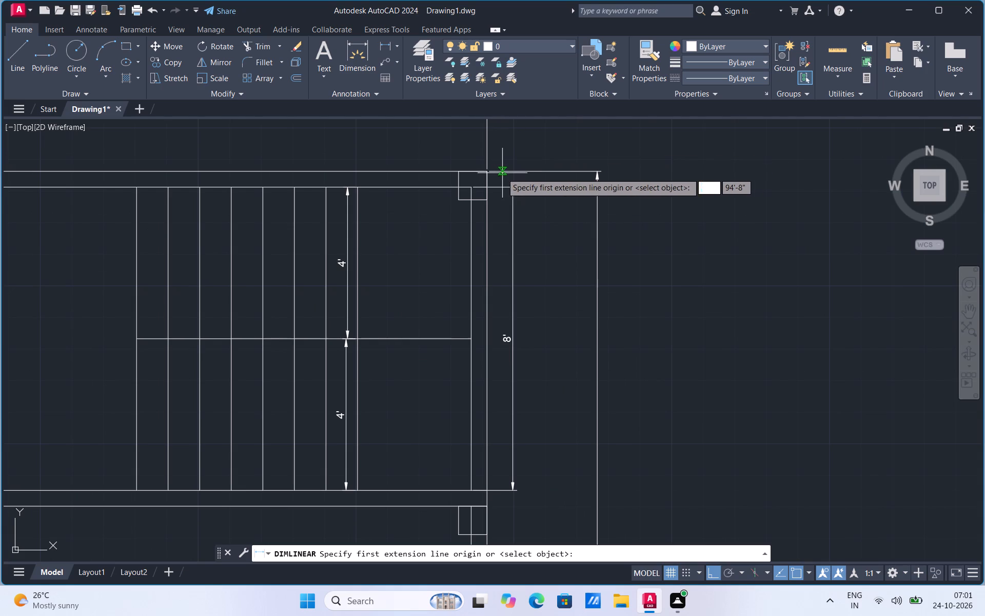
left_click(485, 170)
scroll(485, 170, "down", 2)
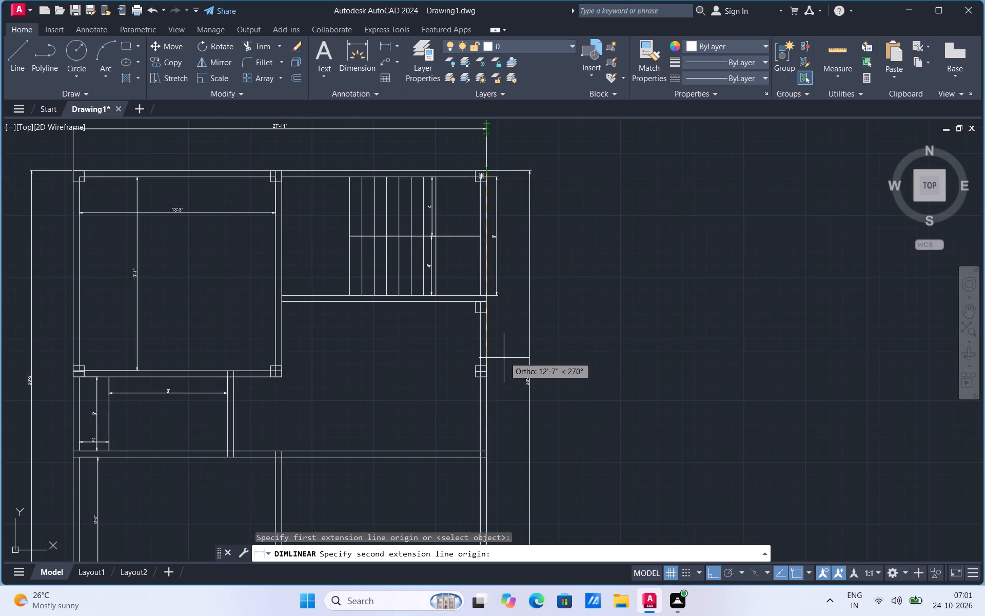
scroll(503, 358, "up", 2)
left_click(460, 394)
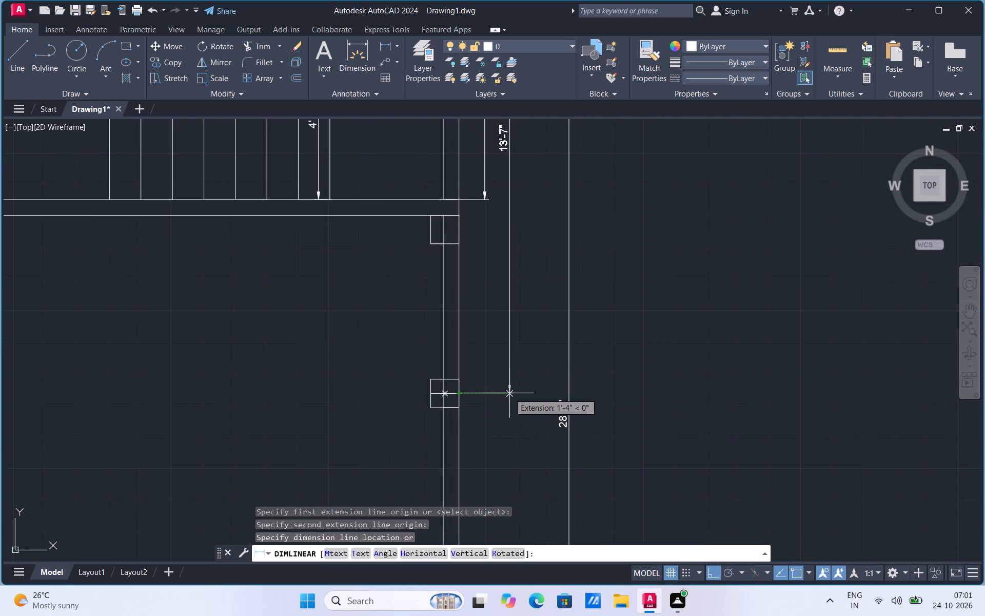
left_click(512, 393)
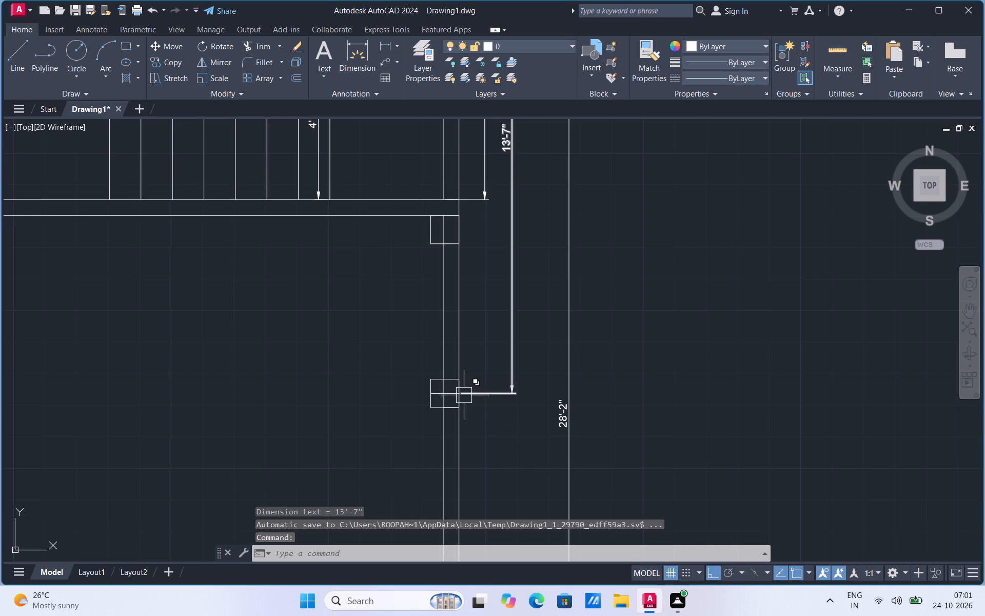
Move the horizontal centre line inside the right wall's middle column up by 1".
scroll(463, 396, "up", 3)
left_click(425, 390)
right_click(425, 390)
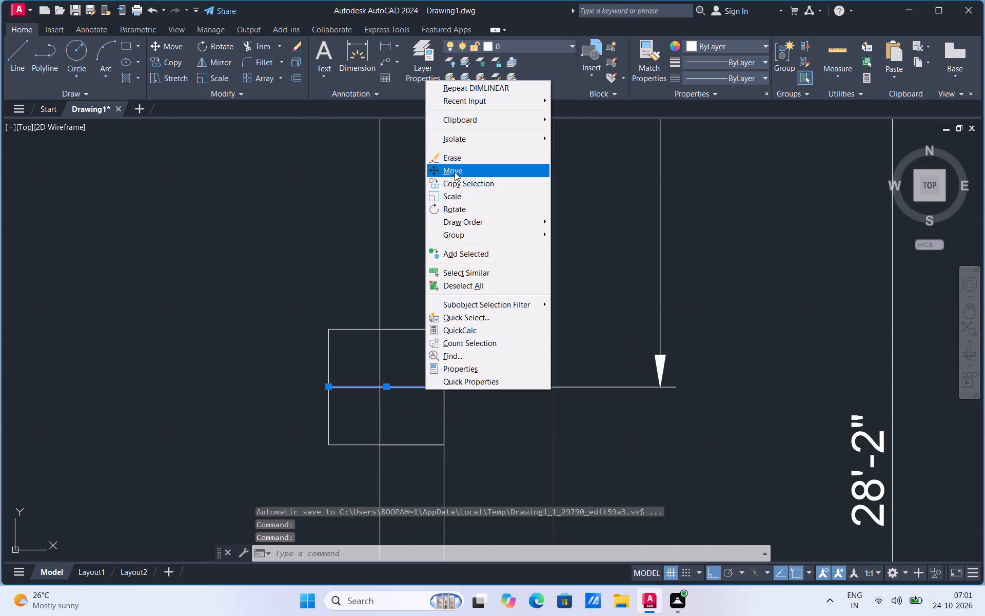
left_click(455, 172)
left_click(443, 387)
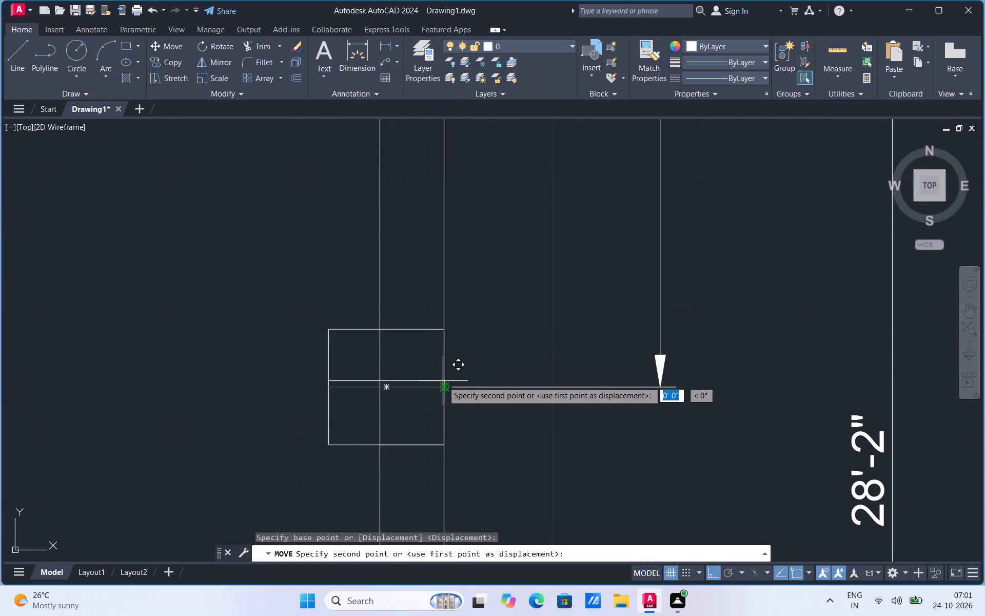
key("1")
key("Return")
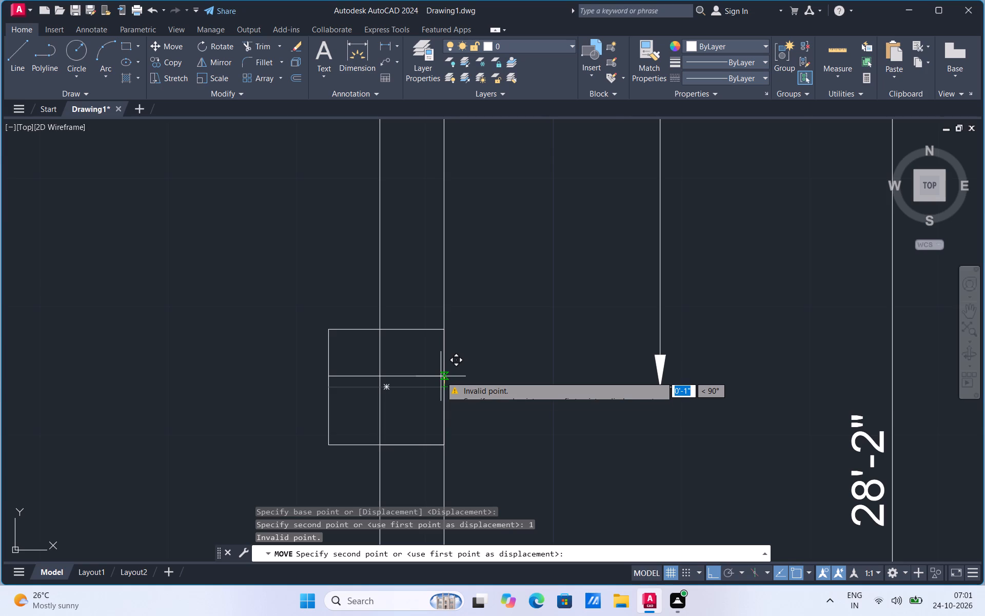
key("1")
key("Return")
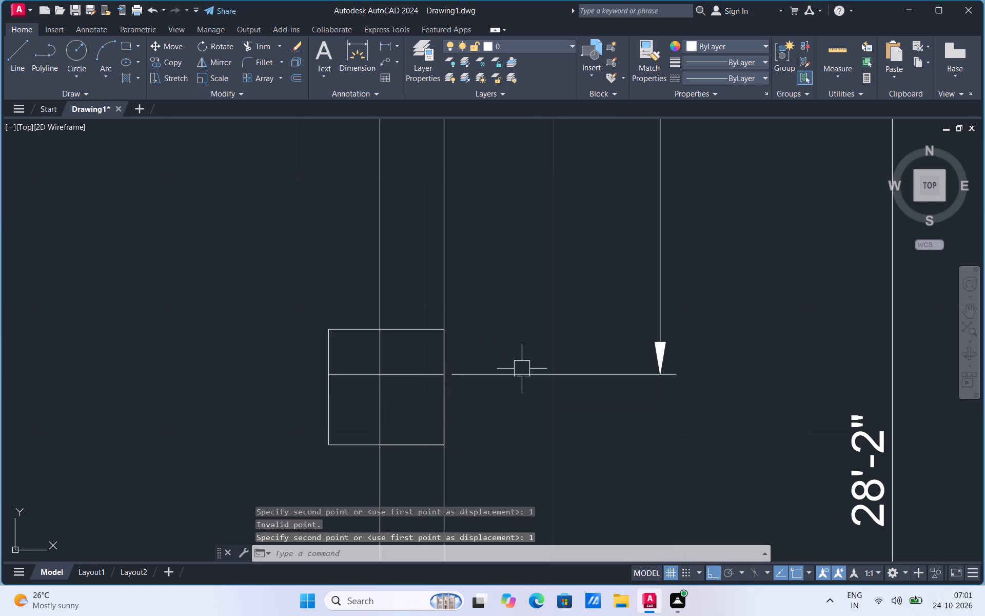
Dimension the right wall vertically from the middle column's centre line to the plan's bottom-right outer corner, placed inside the overall height dimension.
scroll(617, 489, "down", 4)
scroll(570, 343, "down", 1)
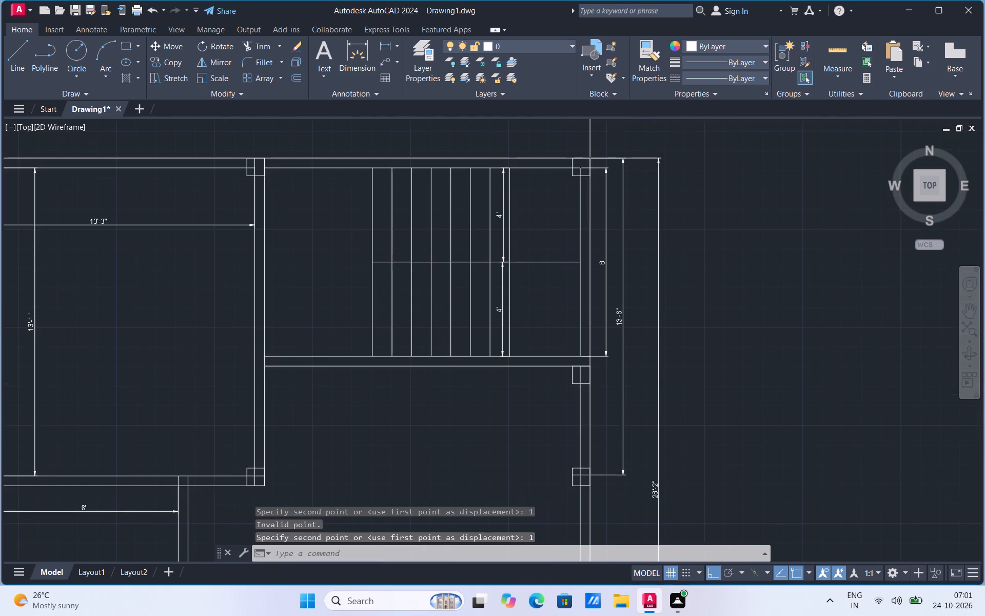
scroll(598, 505, "up", 2)
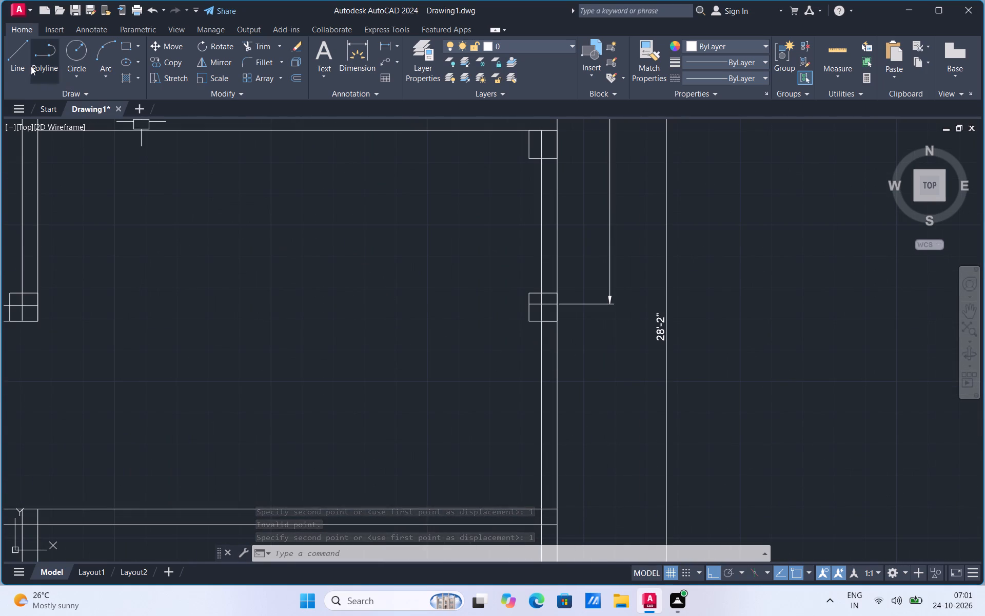
left_click(387, 47)
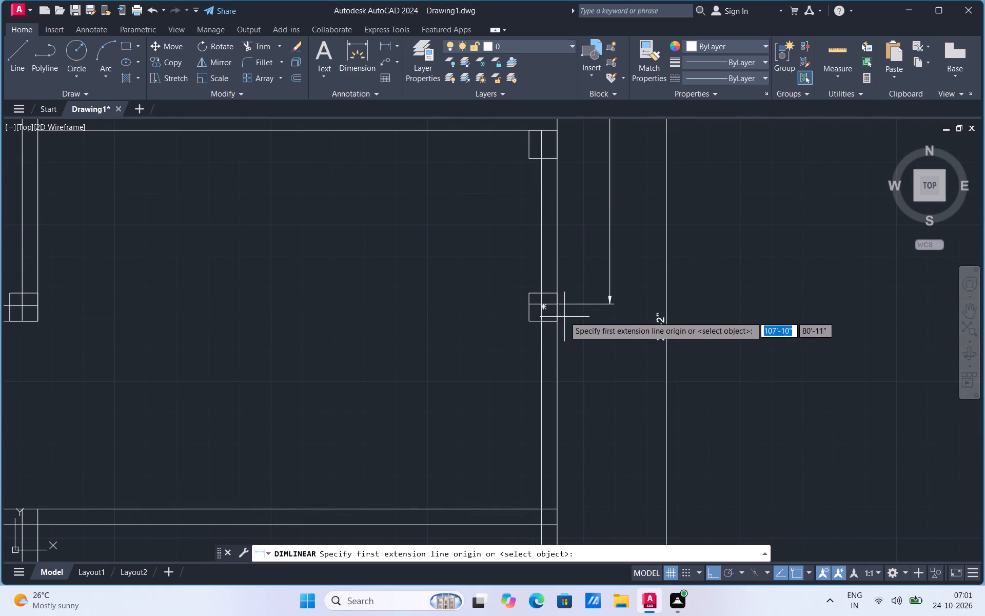
left_click(557, 302)
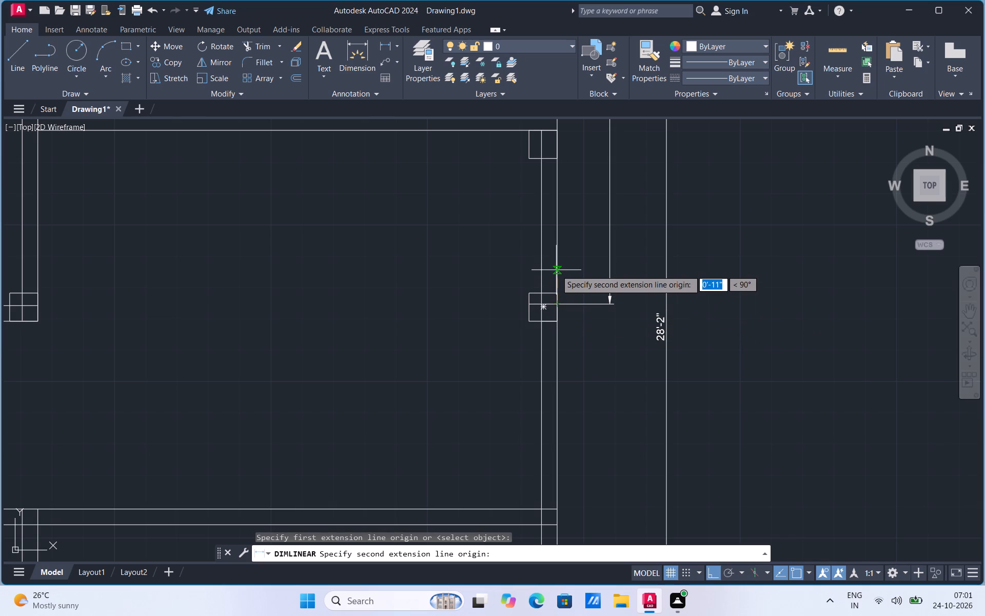
scroll(556, 262, "down", 2)
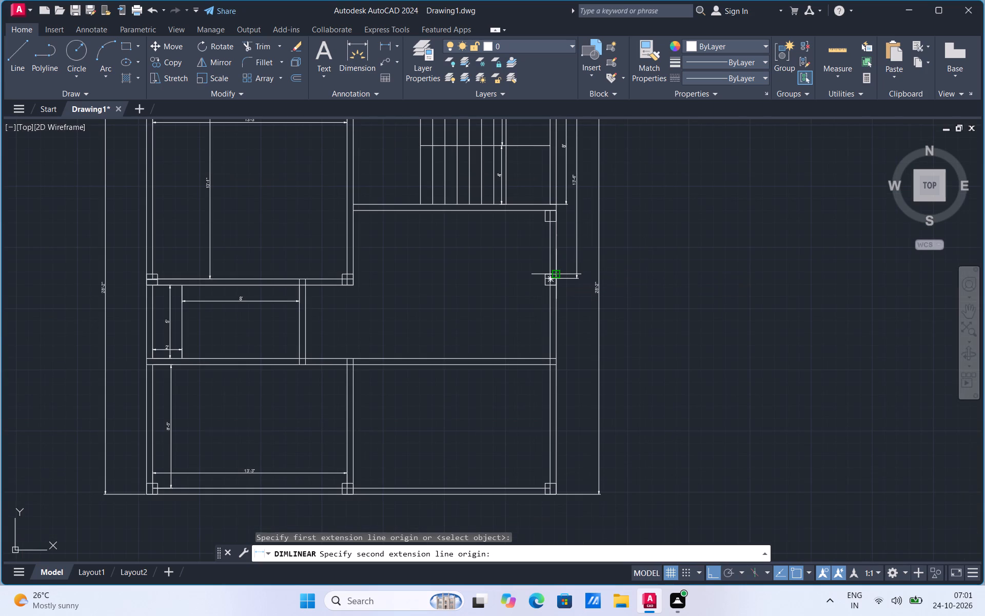
scroll(545, 247, "down", 2)
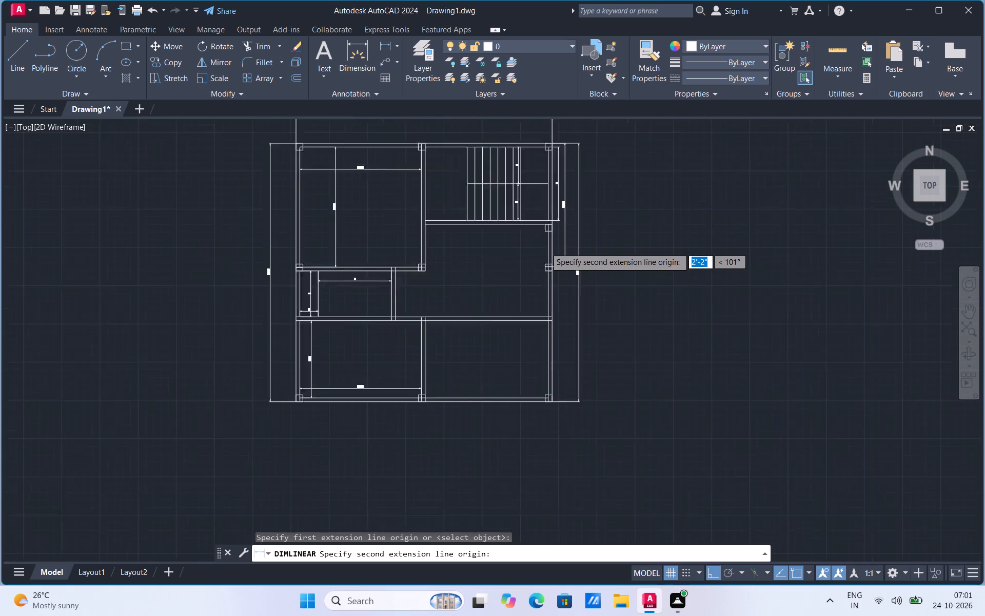
scroll(568, 338, "up", 3)
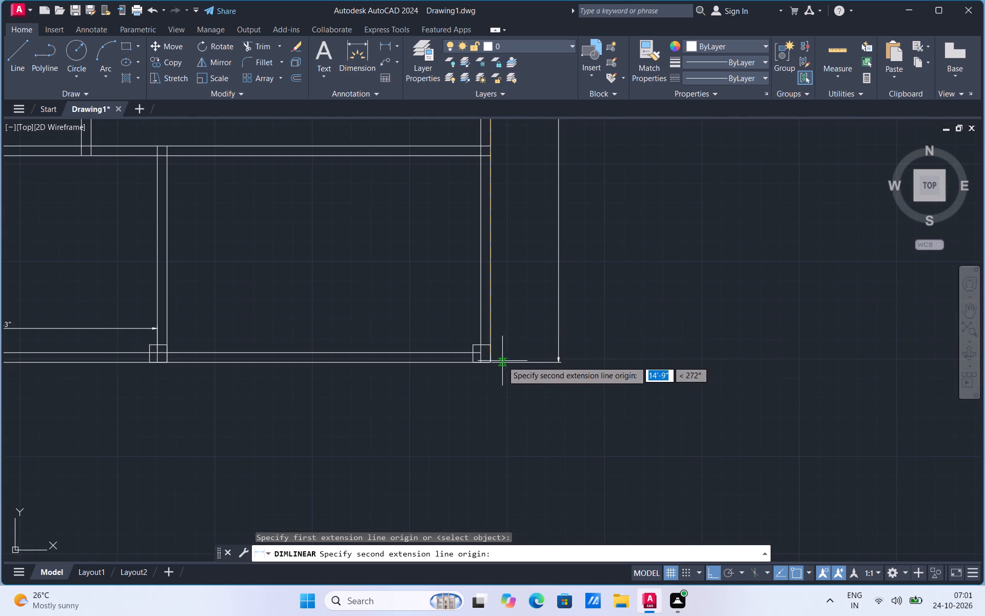
left_click(487, 363)
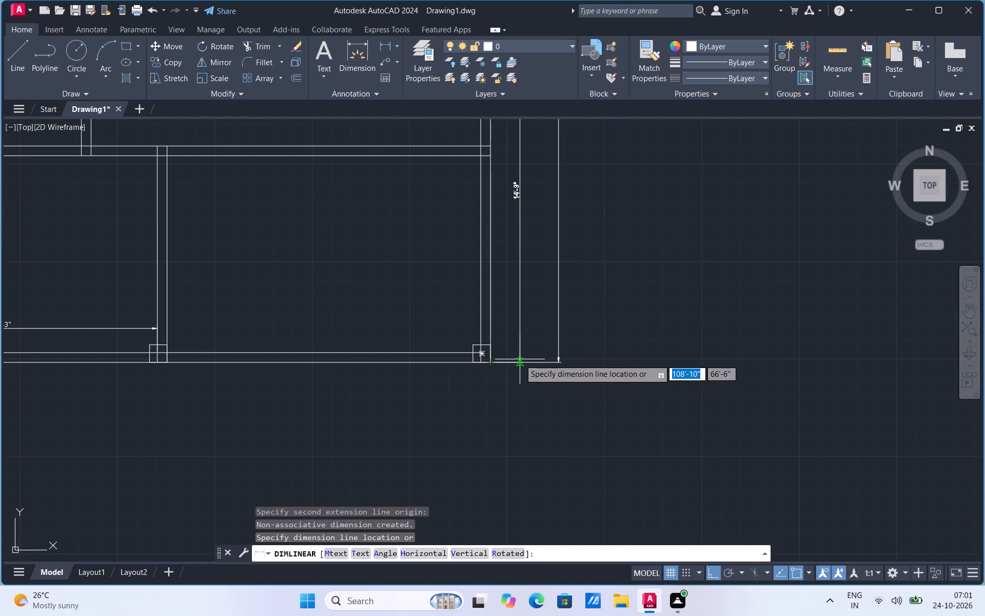
left_click(520, 359)
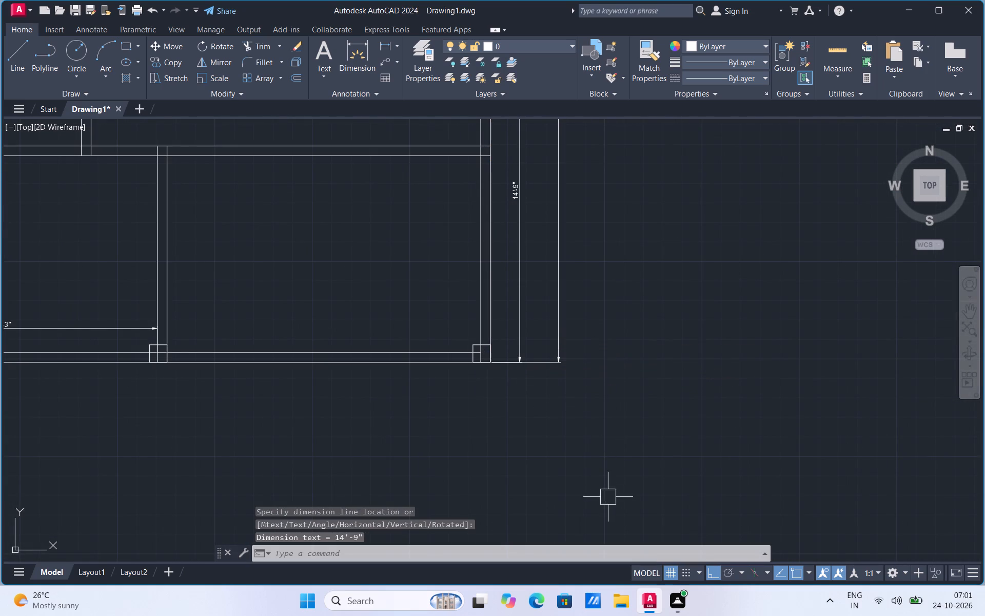
Dimension the top wall above the staircase, from the middle column's right edge to the top-right outer corner, below the overall width dimension.
scroll(608, 551, "down", 4)
scroll(573, 465, "down", 3)
scroll(546, 303, "up", 3)
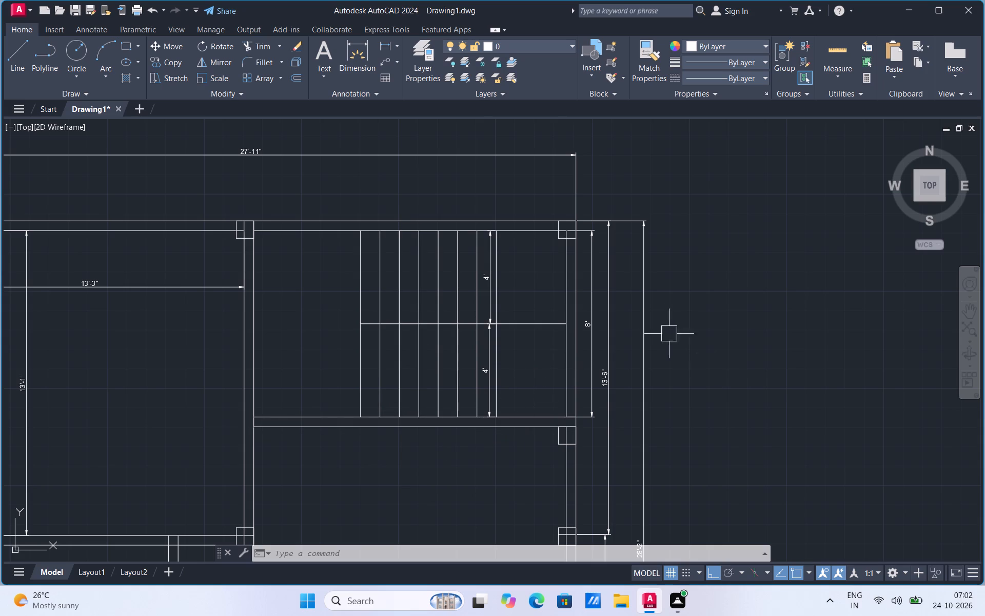
scroll(709, 275, "down", 2)
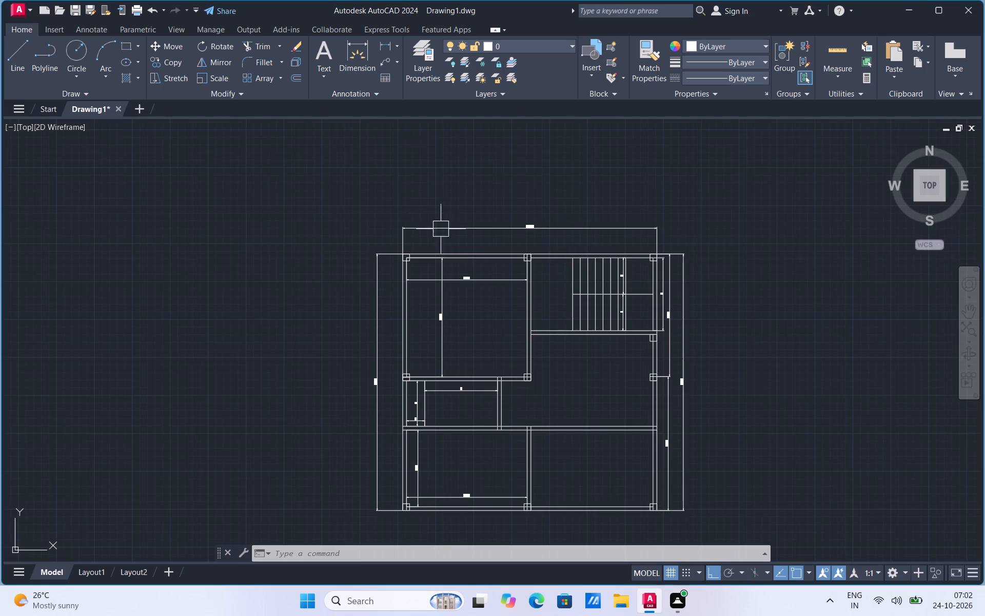
scroll(446, 233, "up", 2)
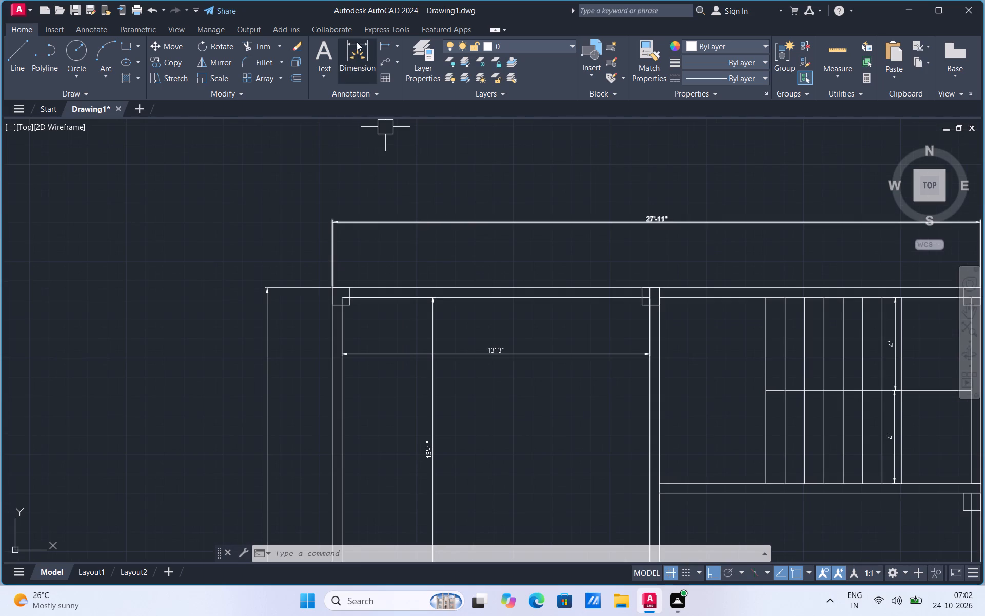
left_click(388, 44)
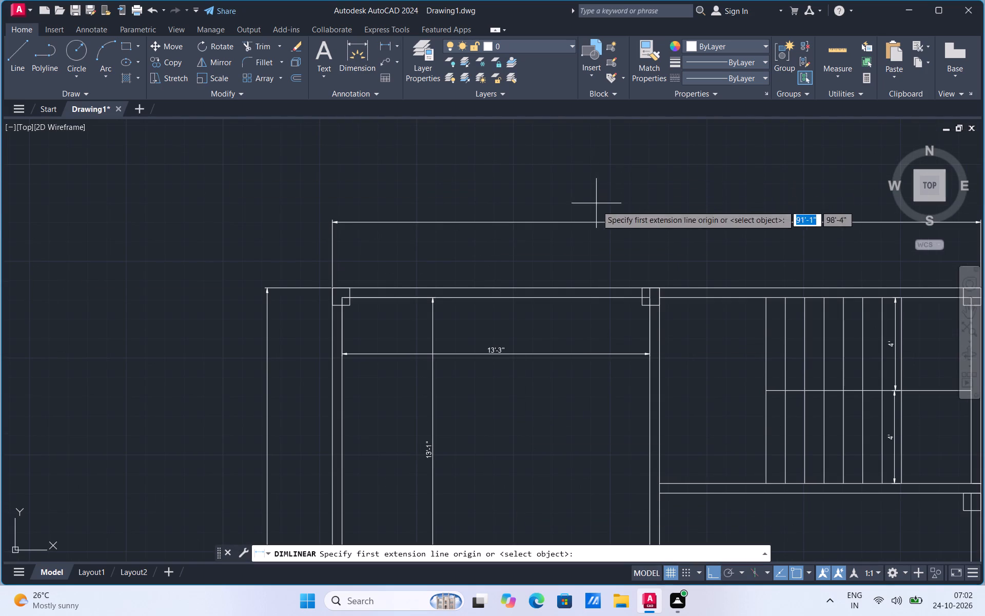
left_click(659, 287)
scroll(425, 326, "down", 3)
scroll(581, 298, "up", 3)
left_click(496, 377)
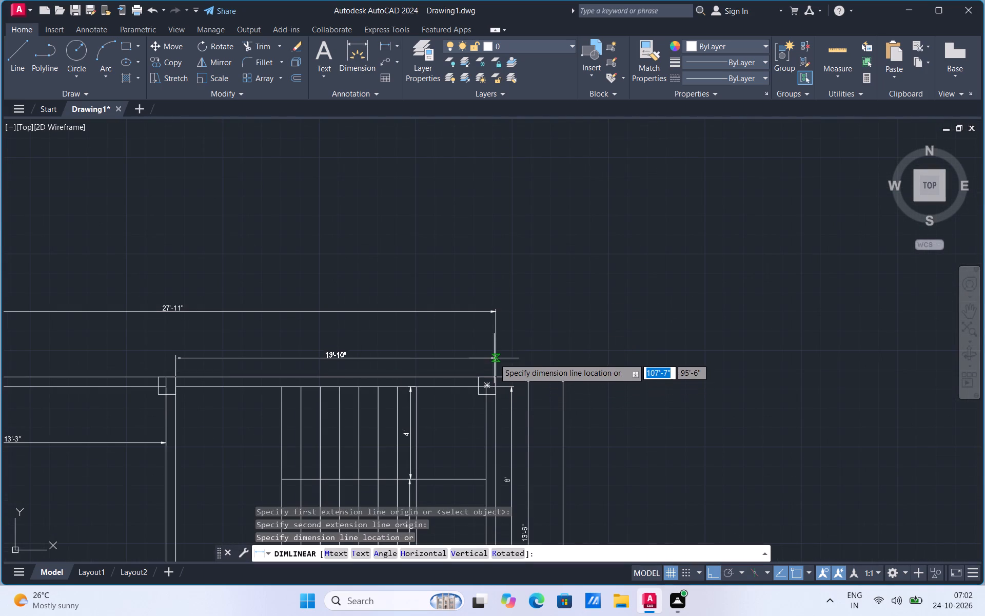
left_click(495, 356)
Dimension the top wall from the top-left outer corner to the middle column's right edge, in line with the staircase bay's dimension.
scroll(735, 331, "down", 2)
scroll(503, 363, "up", 1)
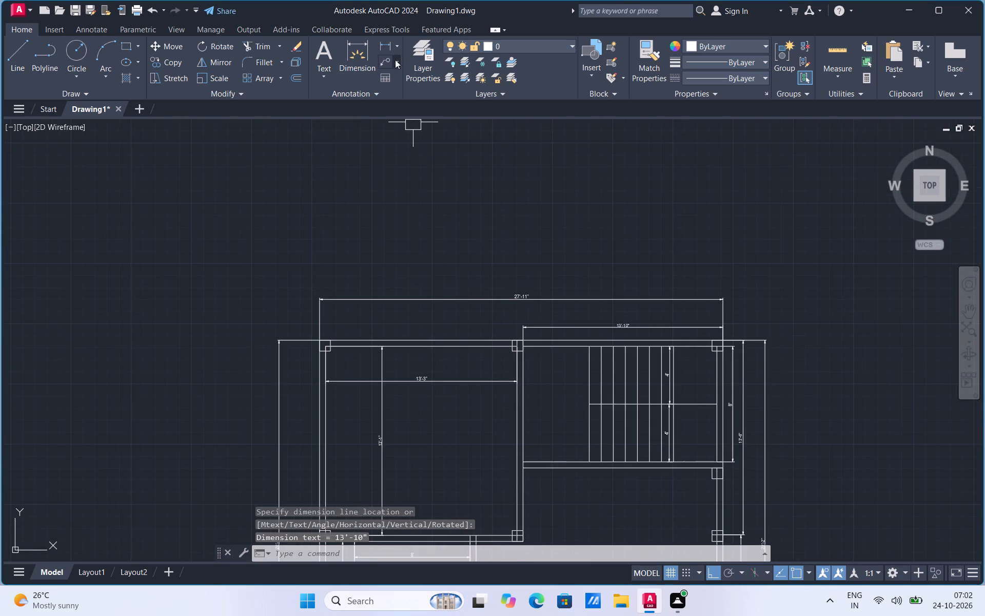
left_click(385, 49)
scroll(369, 332, "up", 2)
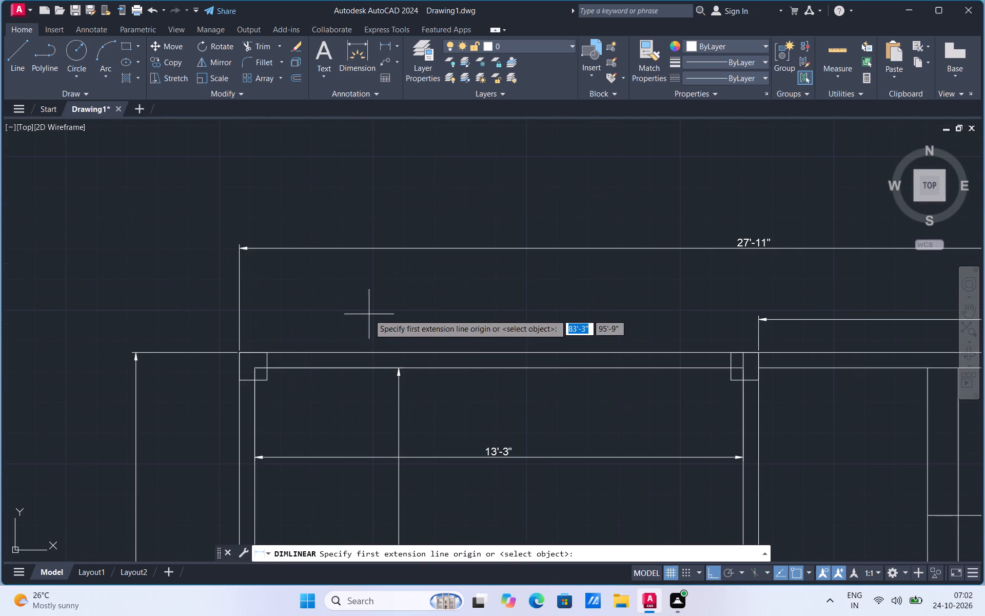
left_click(239, 353)
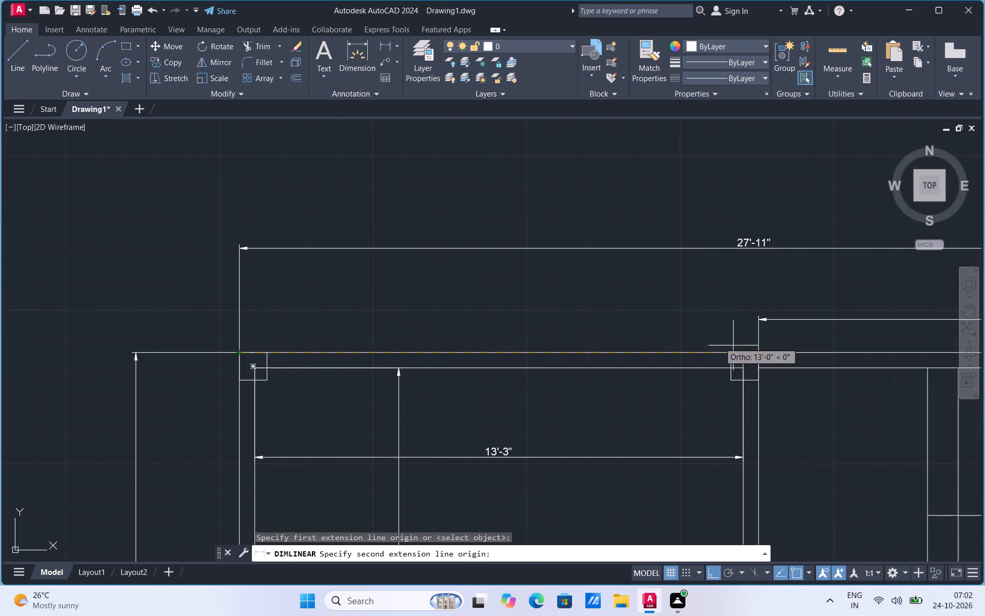
left_click(759, 353)
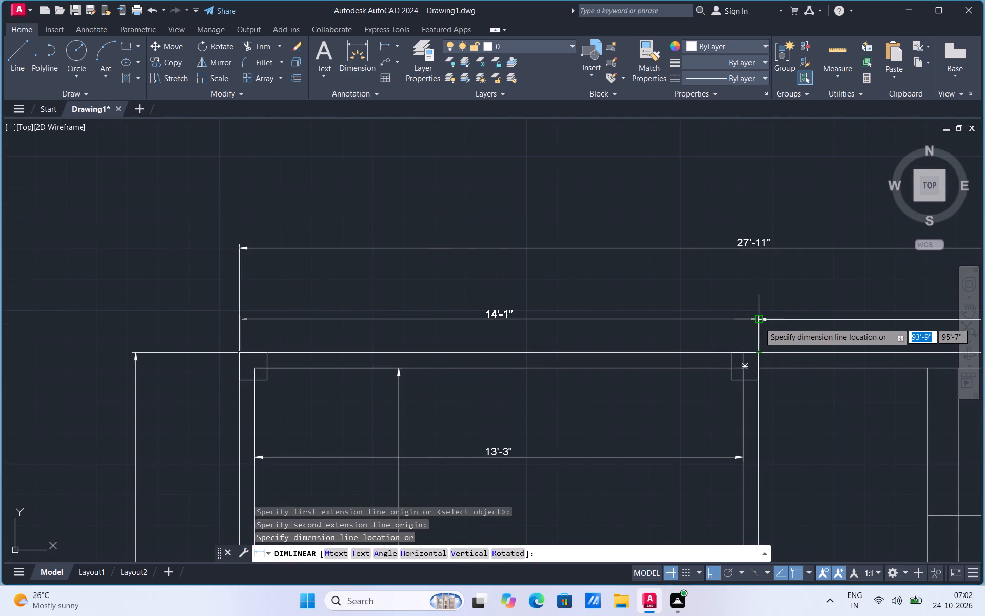
left_click(759, 321)
scroll(713, 222, "down", 2)
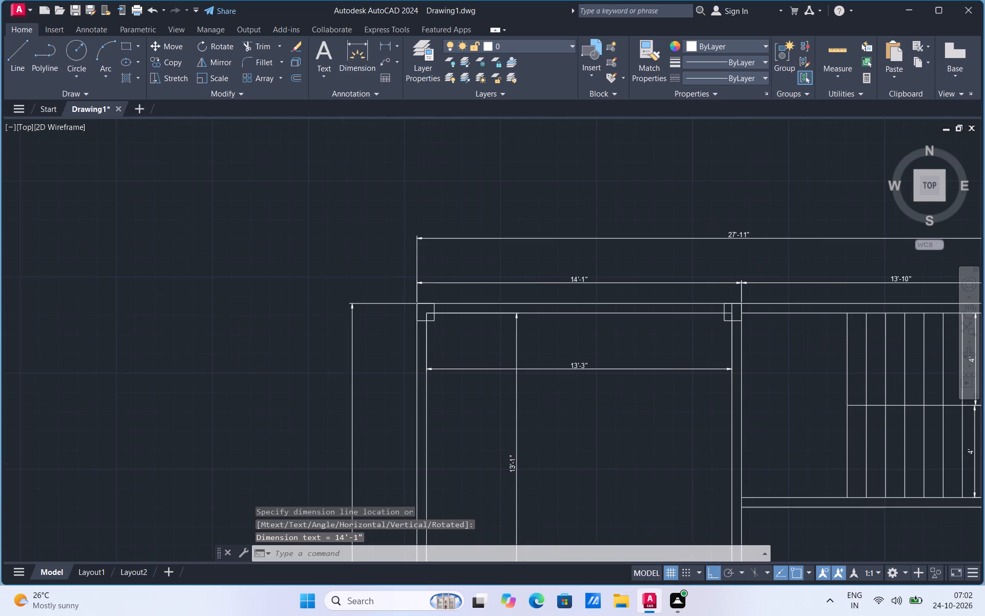
Dimension the left wall vertically from the middle column to the top-left outer corner, placed between the wall and the overall height dimension.
left_click(382, 47)
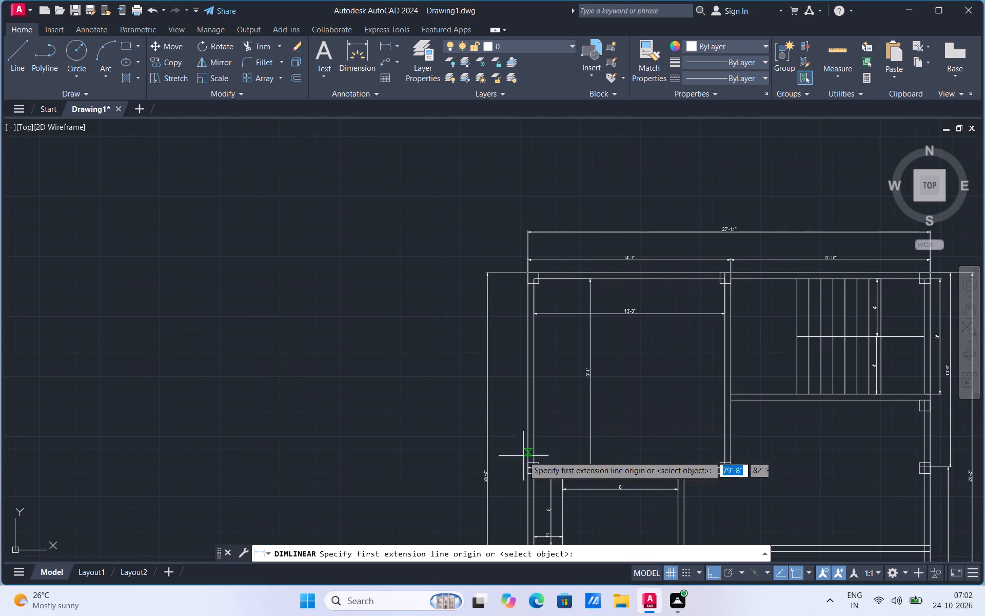
scroll(516, 486, "up", 2)
scroll(537, 445, "up", 2)
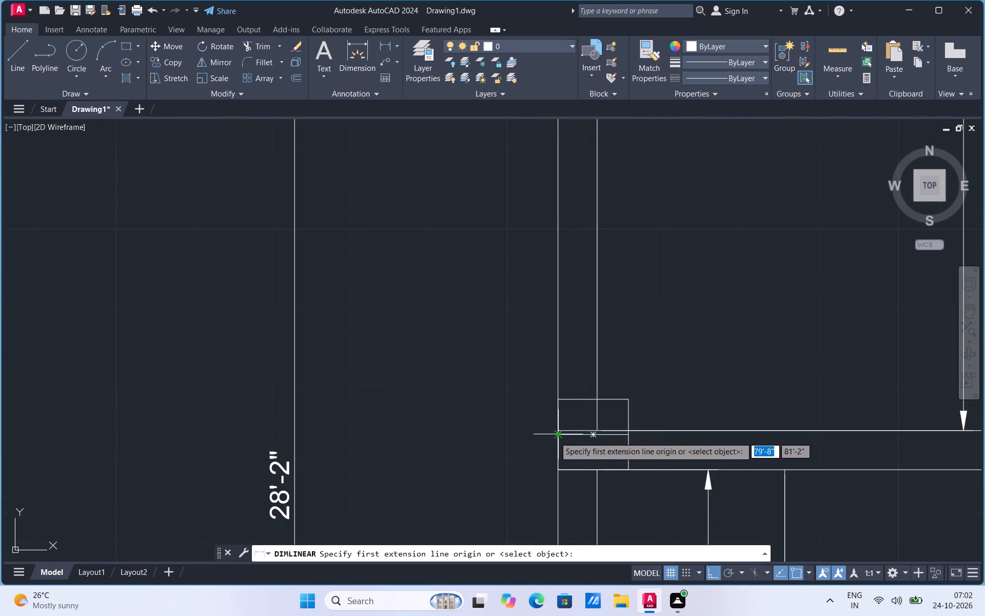
scroll(556, 437, "up", 2)
left_click(559, 419)
scroll(506, 461, "down", 1)
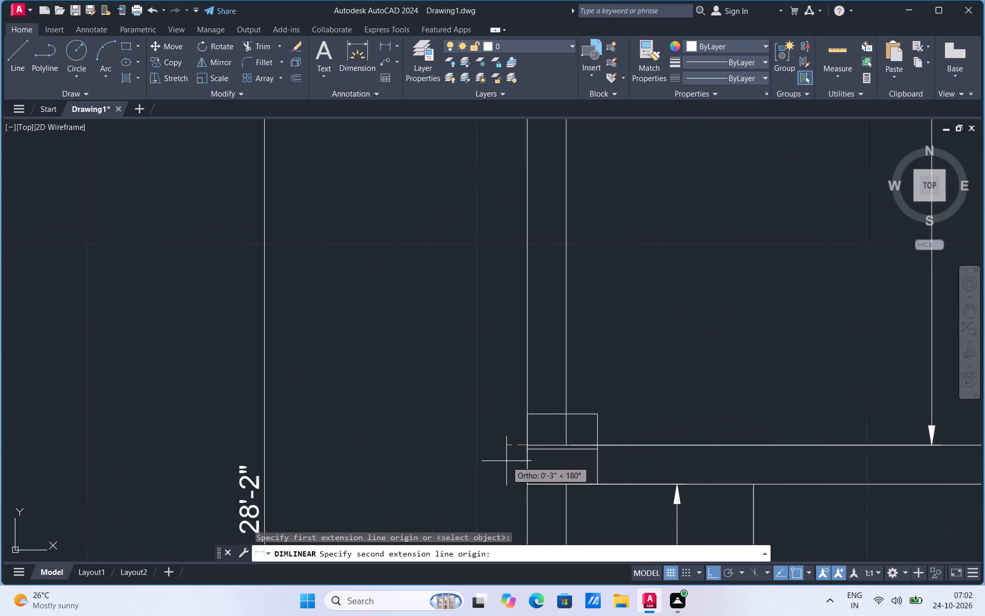
scroll(506, 461, "down", 5)
scroll(509, 303, "up", 3)
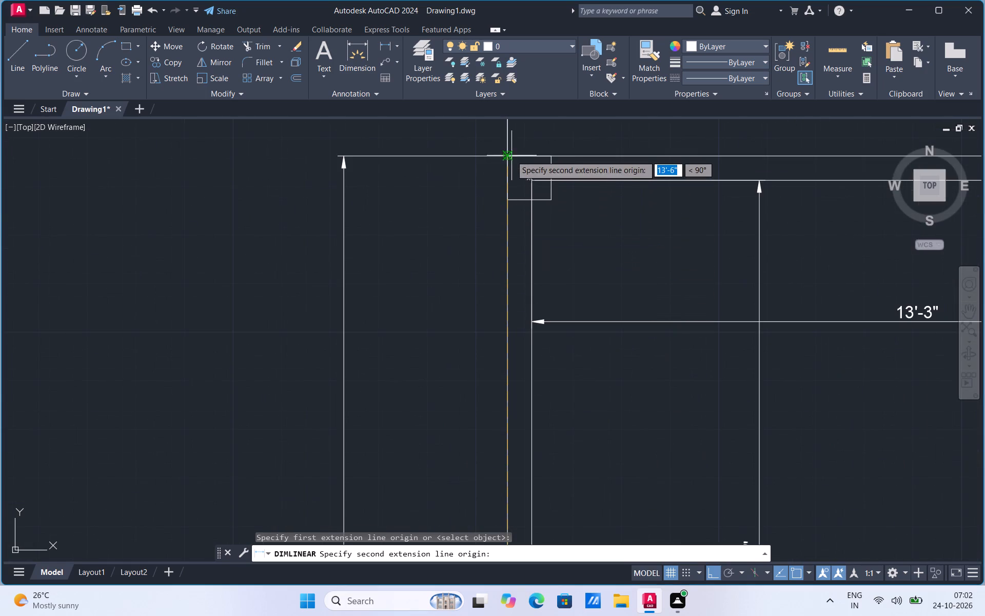
left_click(506, 158)
left_click(446, 188)
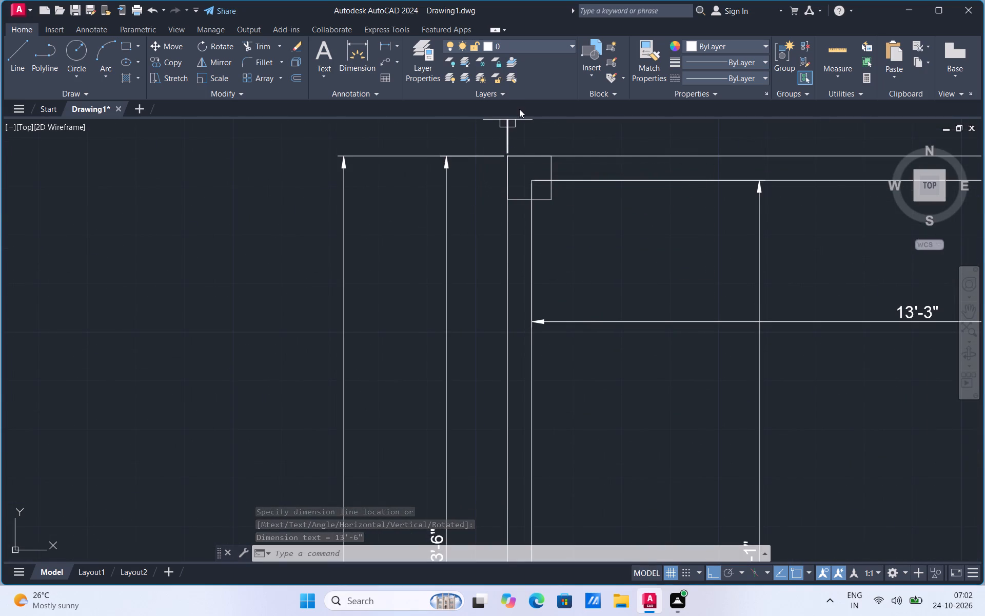
Dimension the left wall vertically from the middle column to the bottom-left outer corner, placed between the wall and the overall height dimension.
scroll(460, 191, "down", 4)
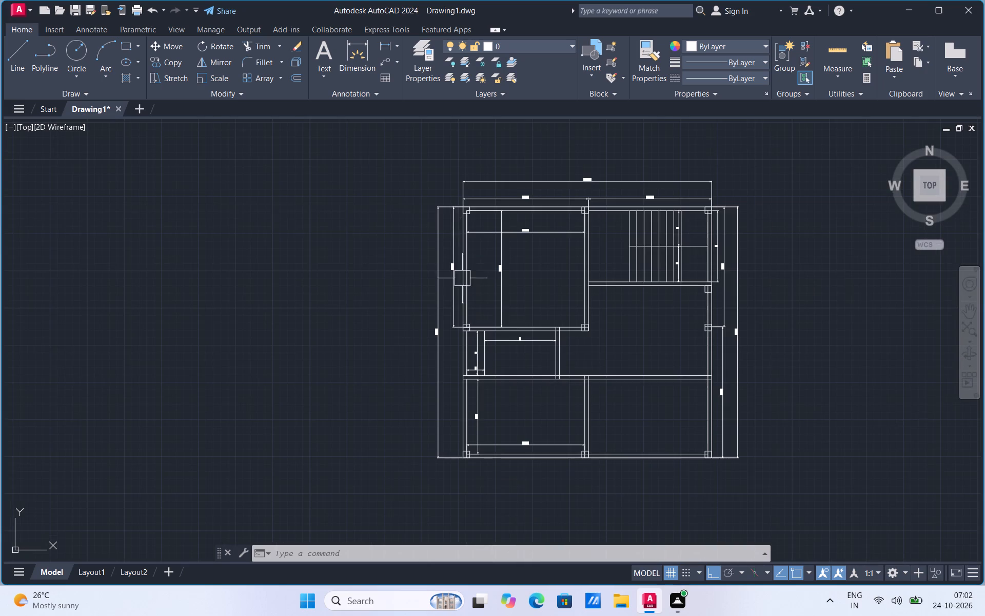
scroll(464, 329, "up", 4)
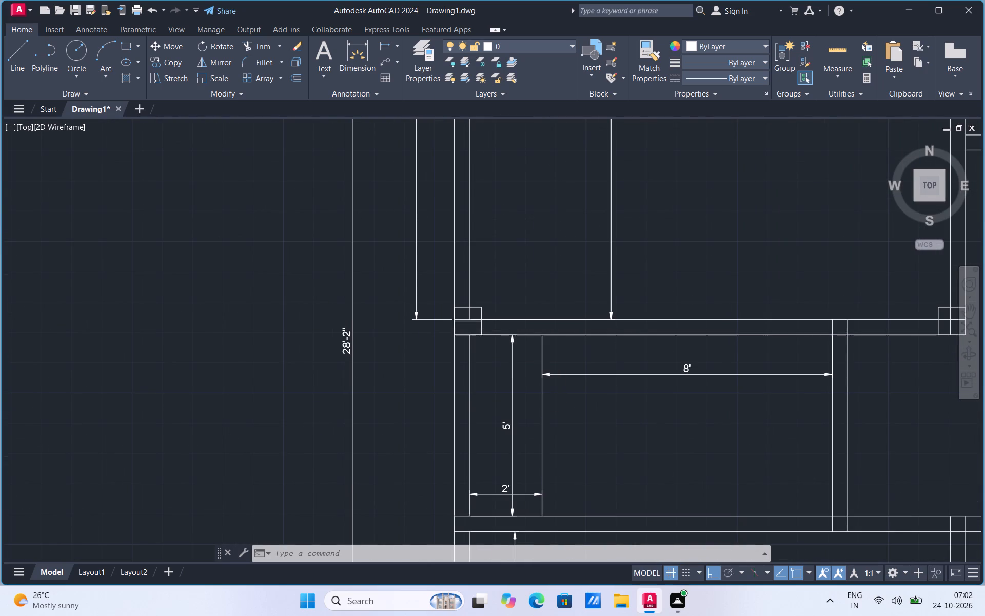
left_click(381, 48)
scroll(431, 314, "up", 3)
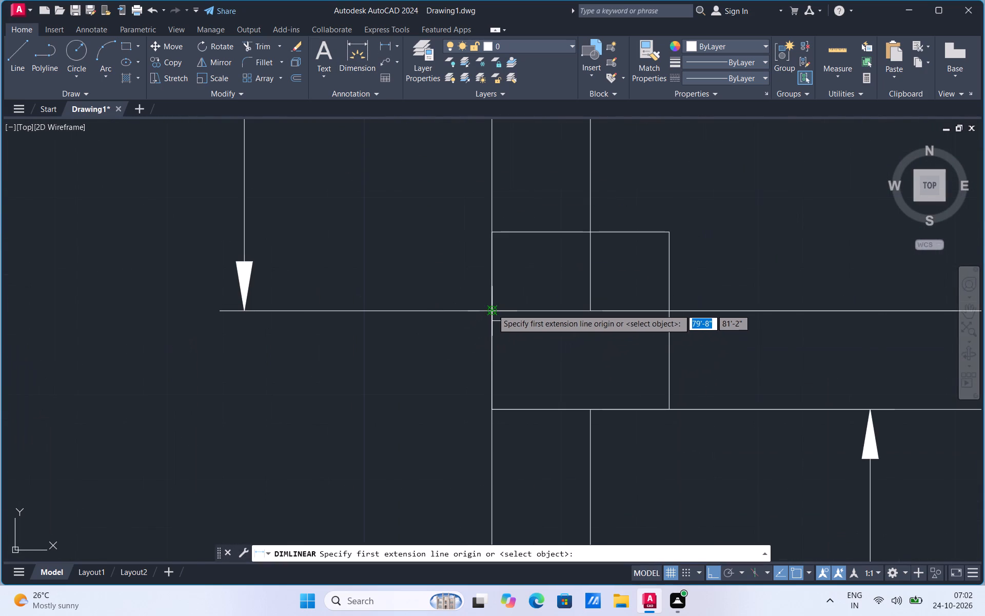
left_click(493, 309)
scroll(521, 211, "down", 6)
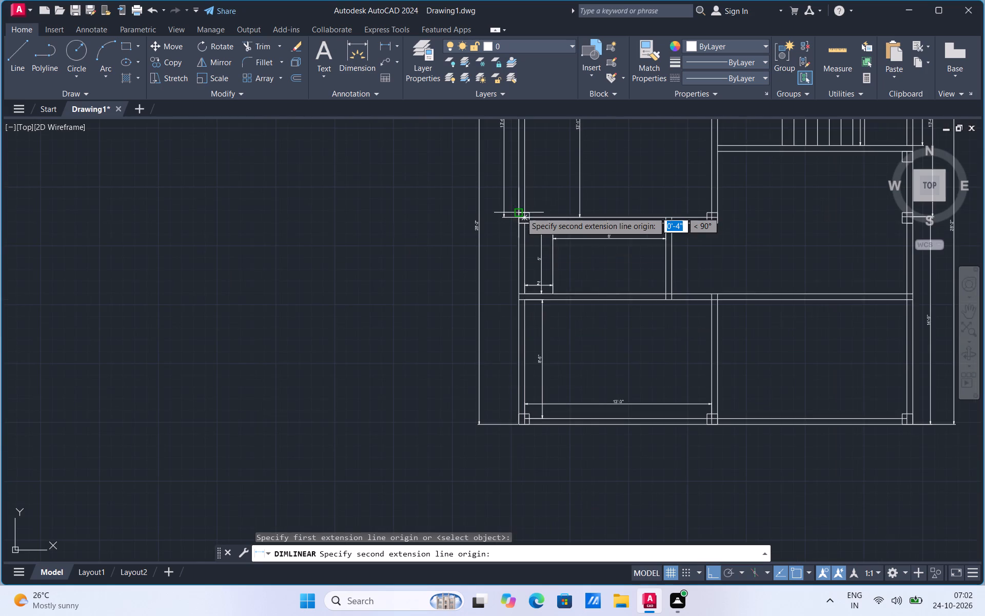
scroll(512, 411, "up", 3)
left_click(540, 467)
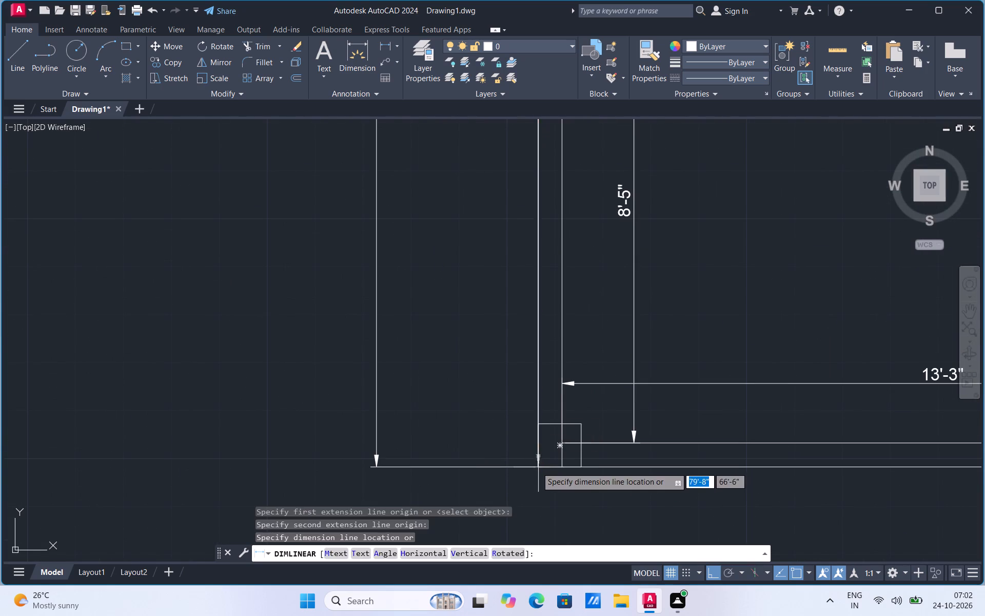
left_click(475, 456)
Draw a horizontal line about 13'-10" long from the central column's right edge, along the upper wall line, to the right wall's outer edge.
scroll(475, 484, "down", 3)
scroll(470, 386, "up", 4)
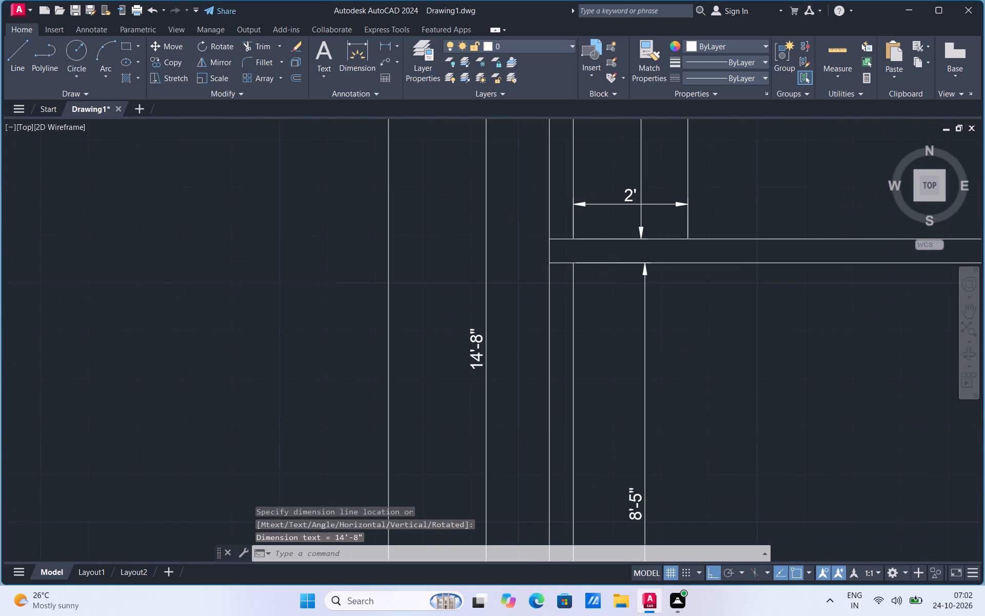
scroll(429, 387, "down", 2)
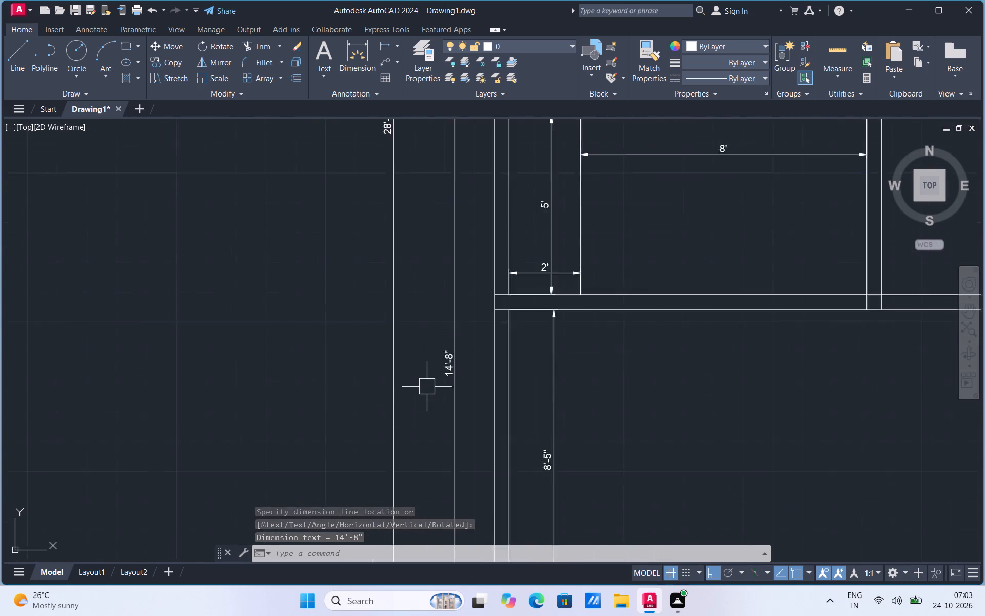
scroll(427, 387, "down", 2)
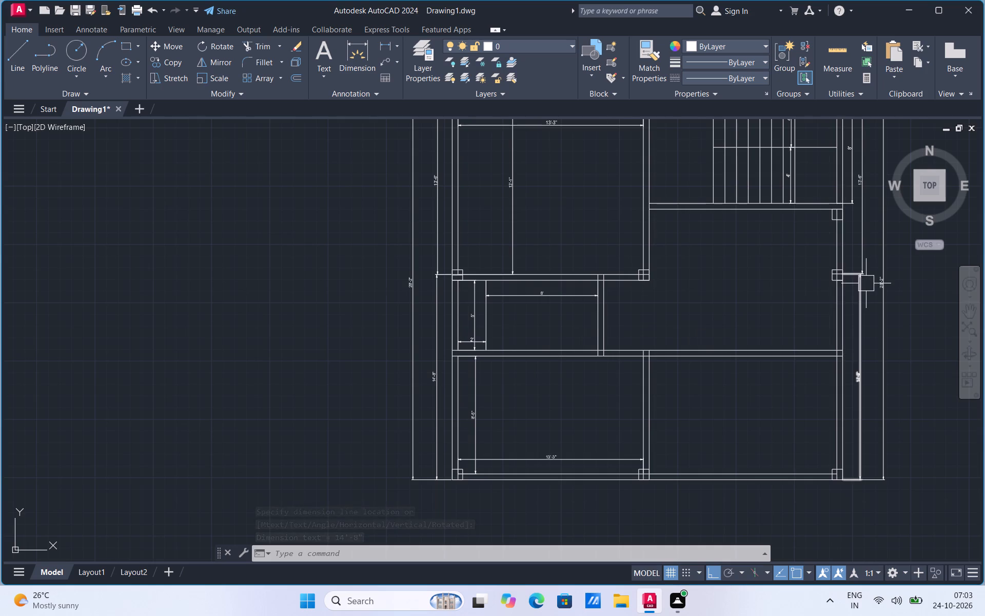
scroll(866, 283, "up", 1)
scroll(713, 377, "down", 2)
scroll(620, 348, "up", 2)
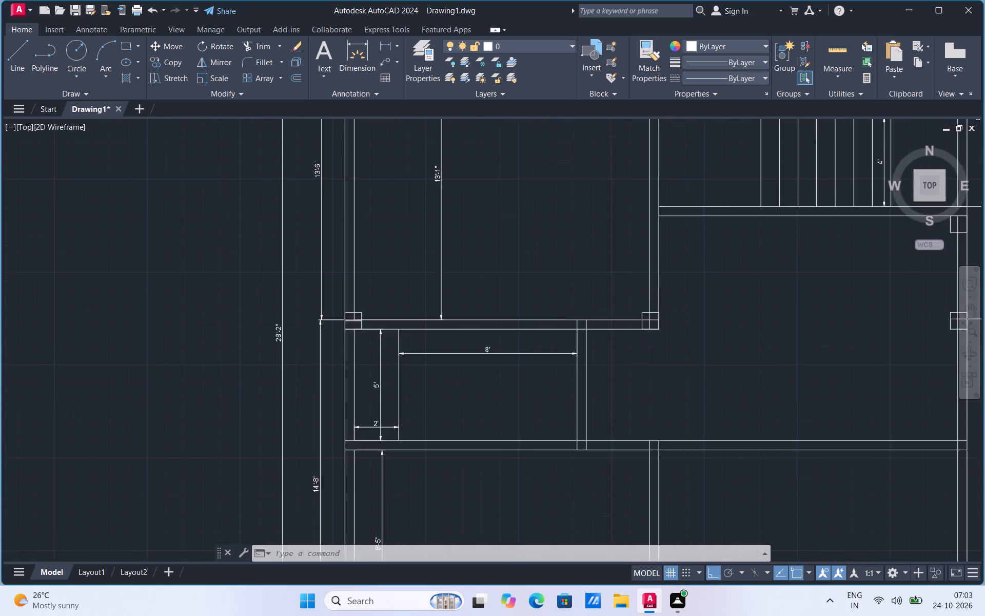
scroll(620, 348, "up", 1)
left_click(14, 60)
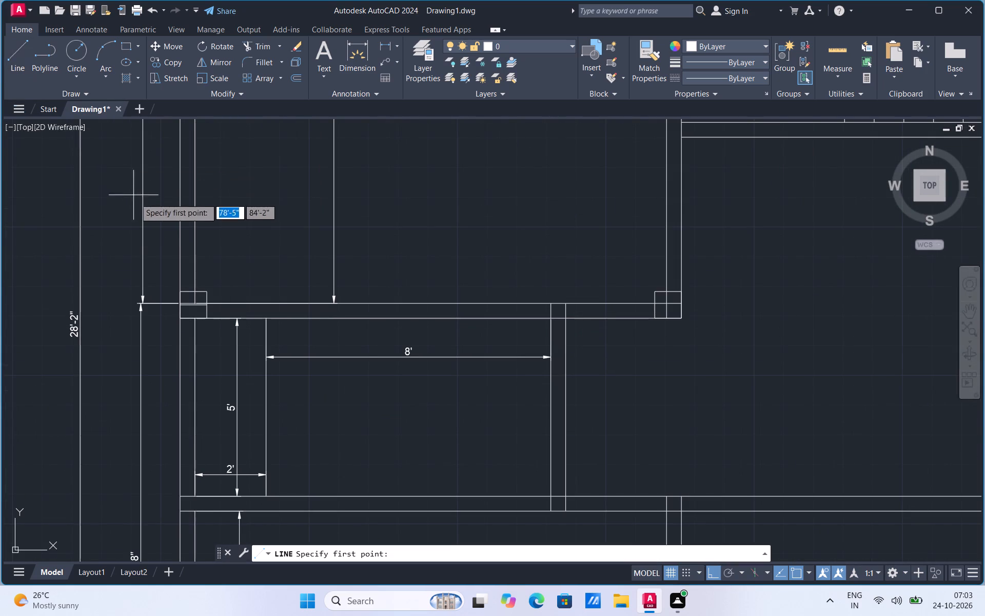
scroll(164, 264, "up", 4)
scroll(225, 323, "down", 1)
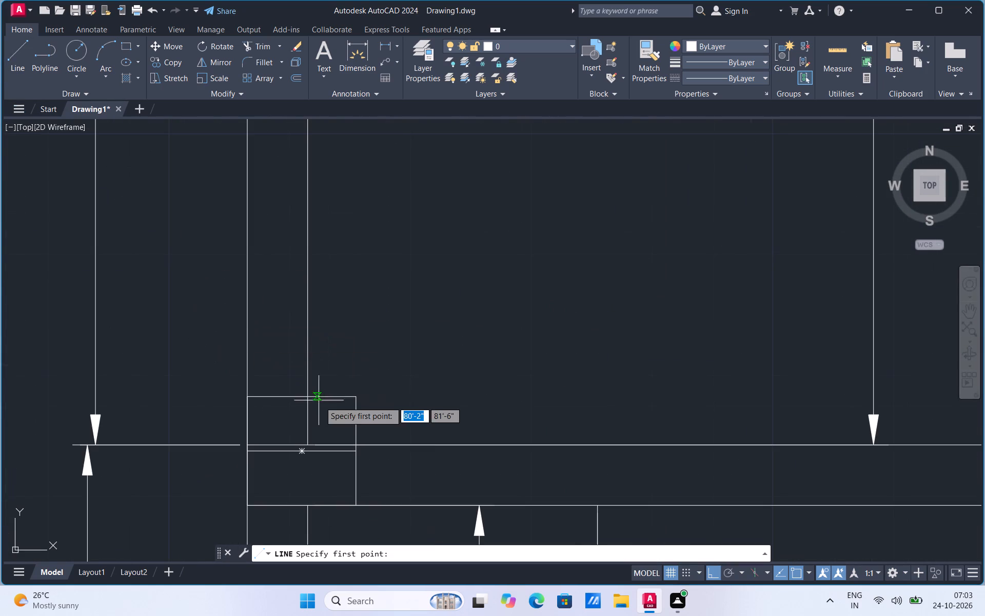
scroll(259, 403, "down", 4)
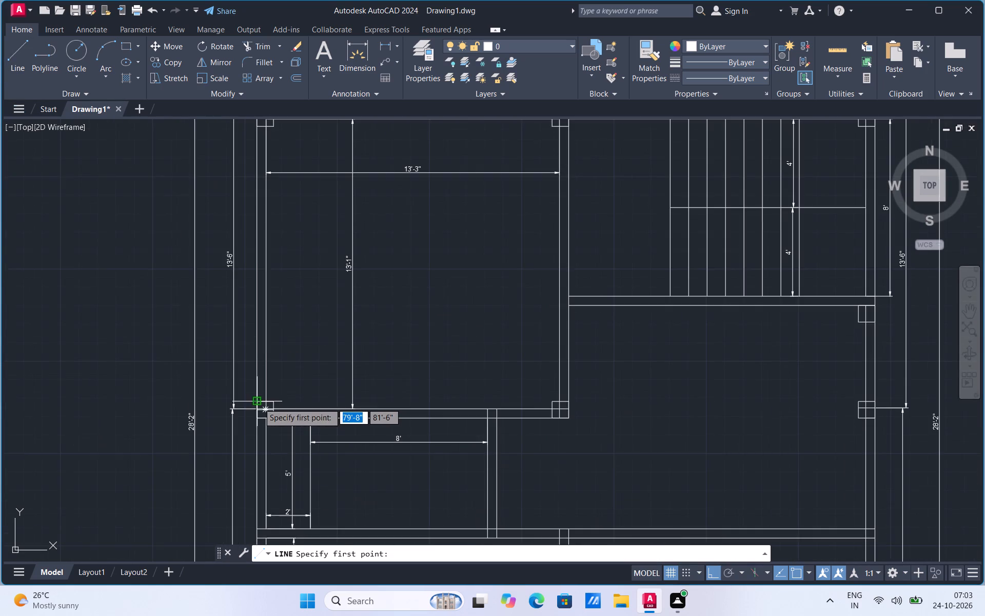
scroll(644, 437, "up", 3)
left_click(334, 328)
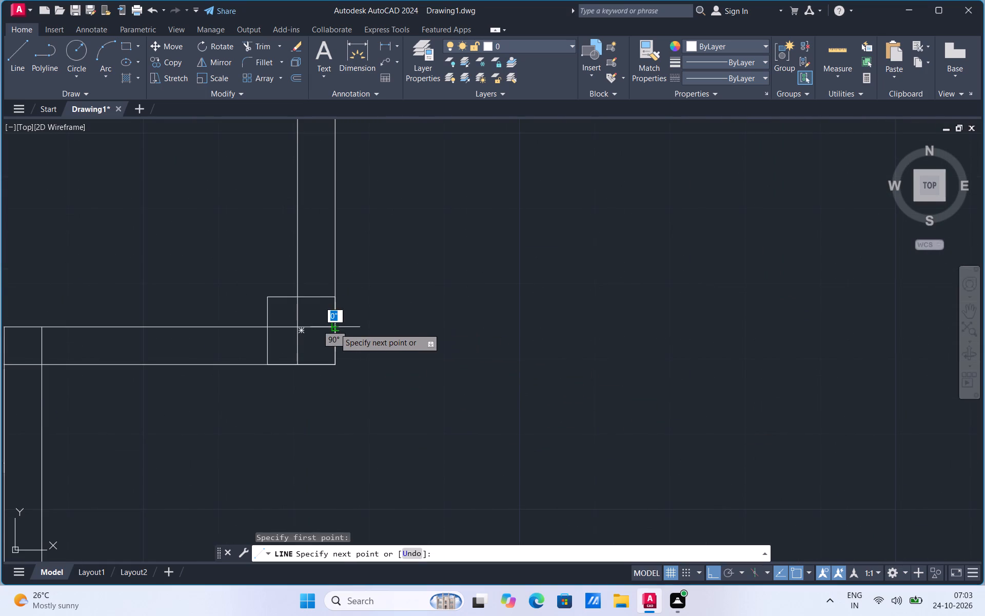
scroll(334, 328, "down", 4)
scroll(523, 317, "up", 4)
scroll(535, 371, "up", 2)
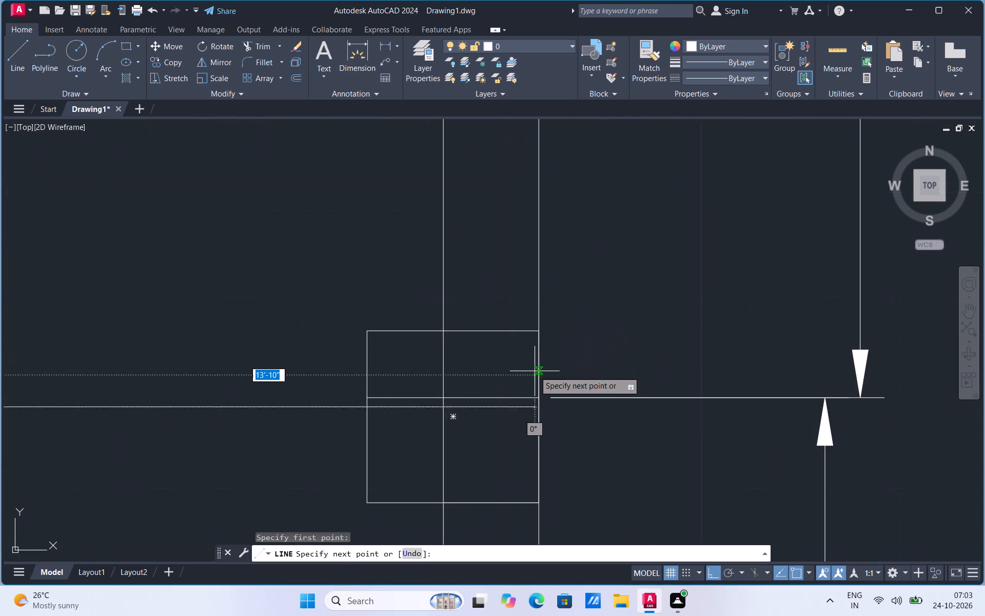
left_click(536, 405)
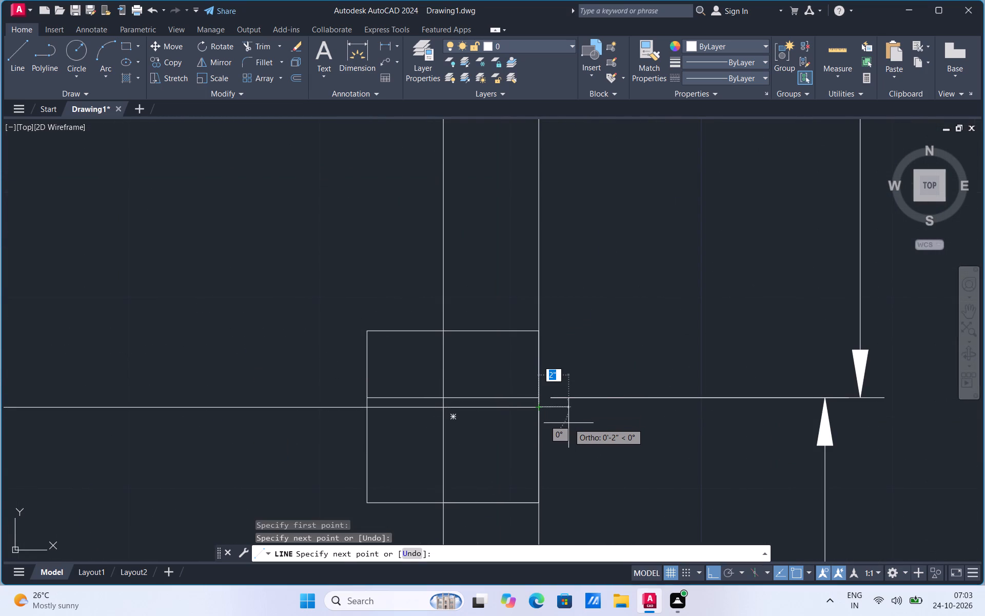
key("Escape")
Erase the old centre line inside the right wall's middle column and the two vertical column spacing dimensions beside that wall.
left_click(504, 397)
key("Delete")
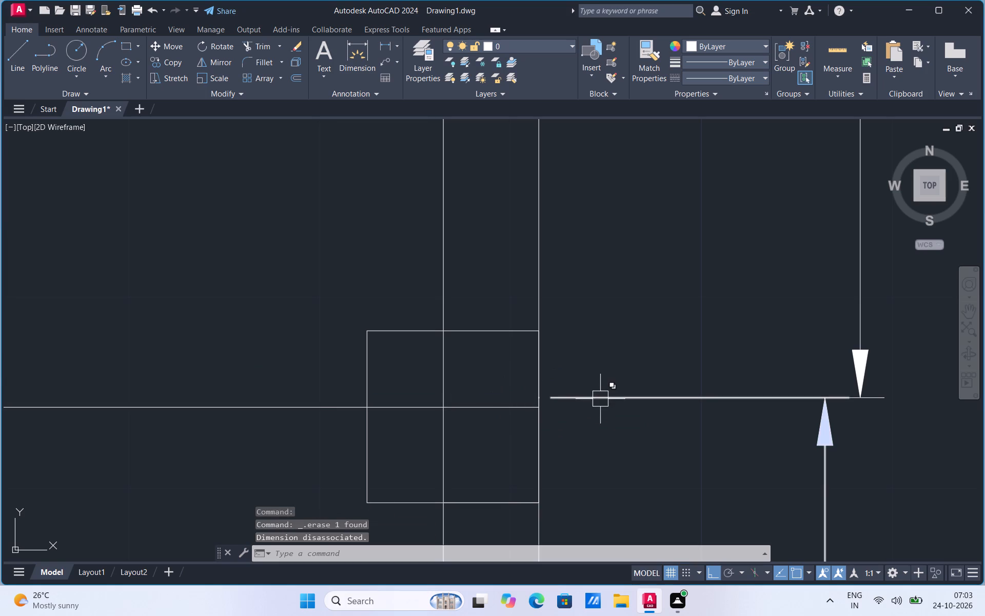
left_click(600, 399)
key("Delete")
left_click(779, 404)
key("Delete")
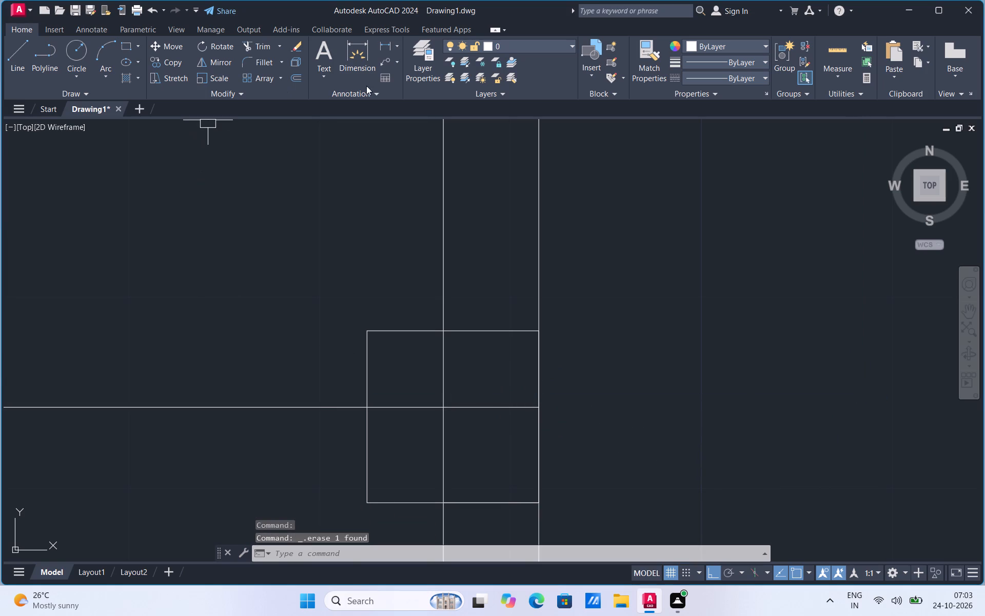
Dimension the right wall vertically from the new horizontal line's end to the top-right outer corner, placed inside the overall height dimension.
left_click(385, 48)
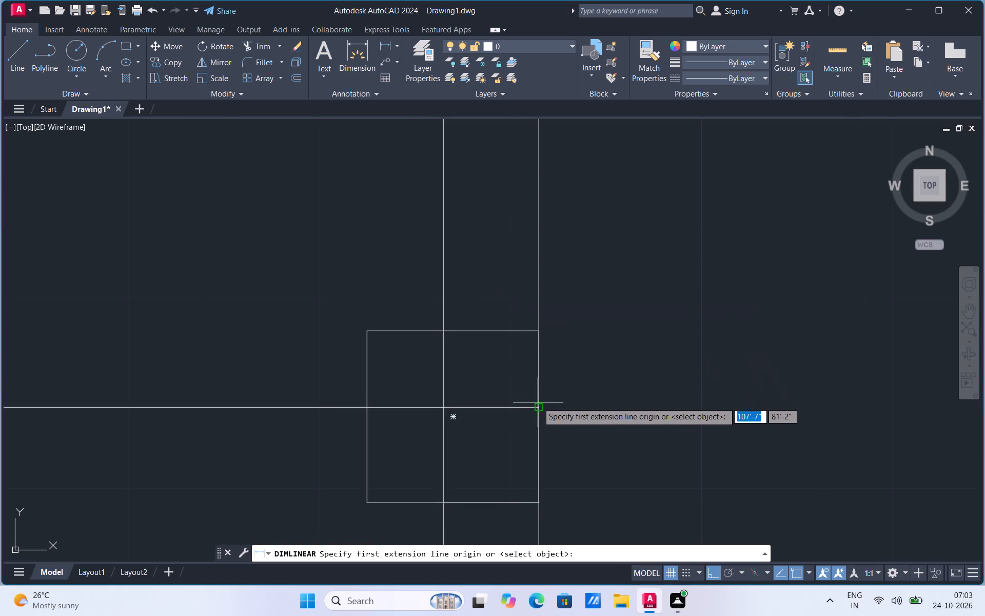
left_click(539, 408)
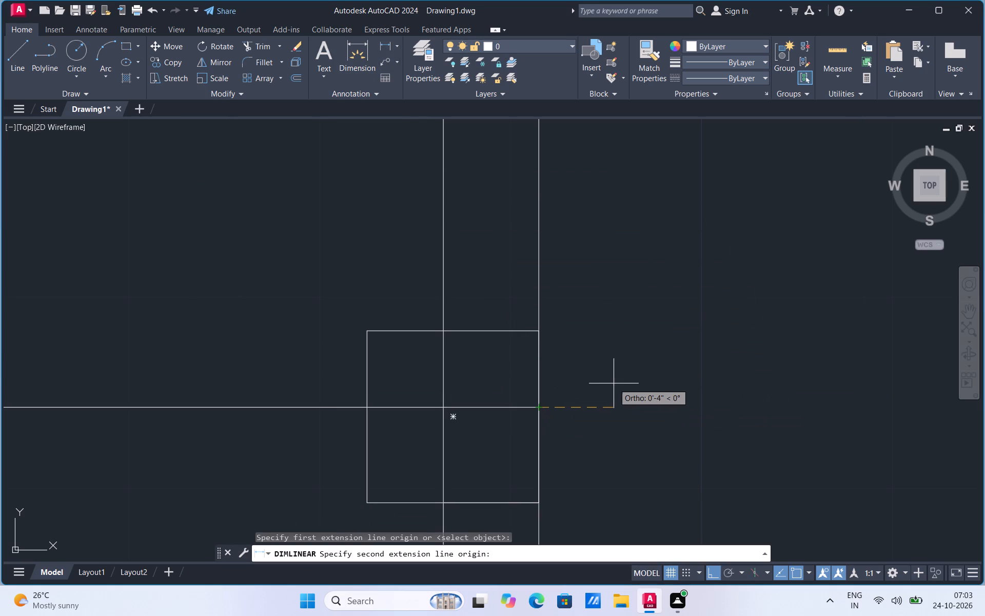
scroll(546, 454, "down", 4)
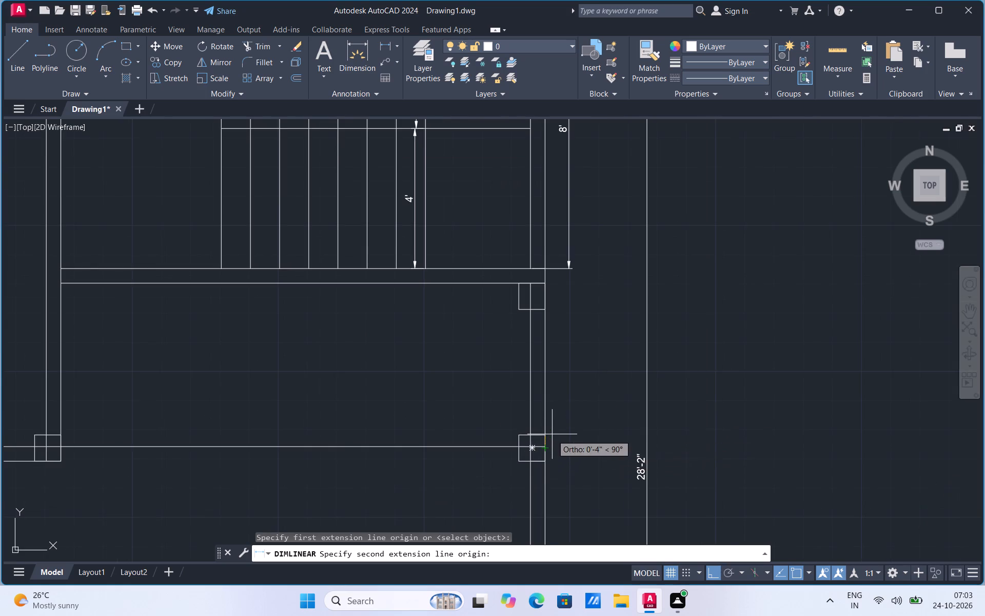
scroll(552, 433, "down", 2)
scroll(558, 269, "up", 3)
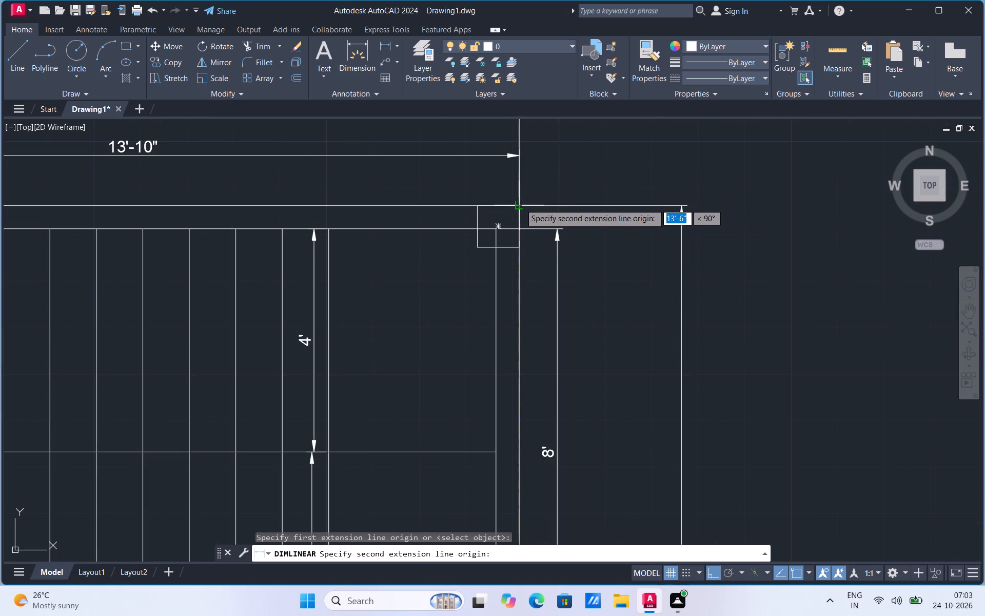
left_click(520, 204)
left_click(609, 251)
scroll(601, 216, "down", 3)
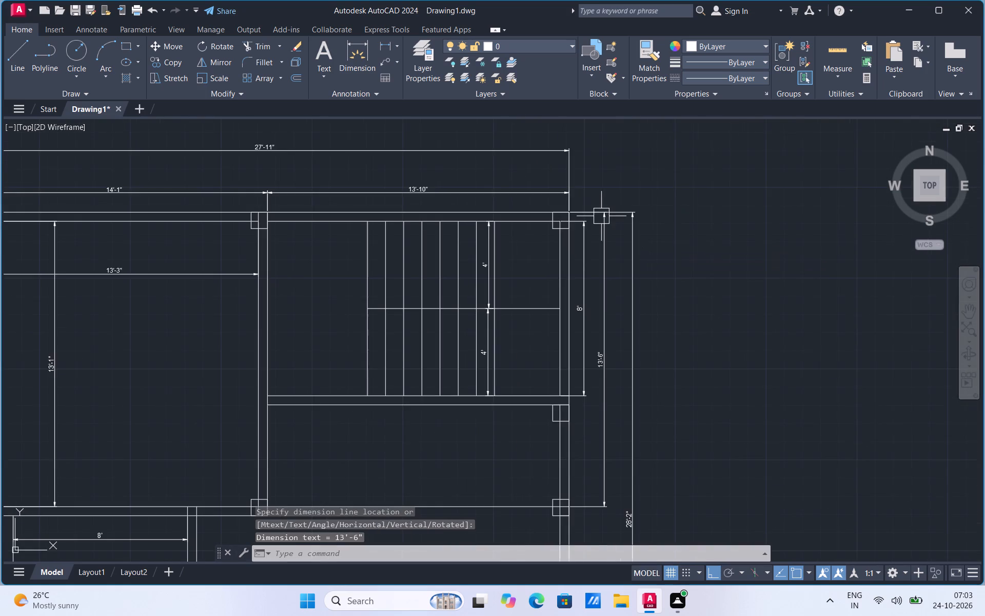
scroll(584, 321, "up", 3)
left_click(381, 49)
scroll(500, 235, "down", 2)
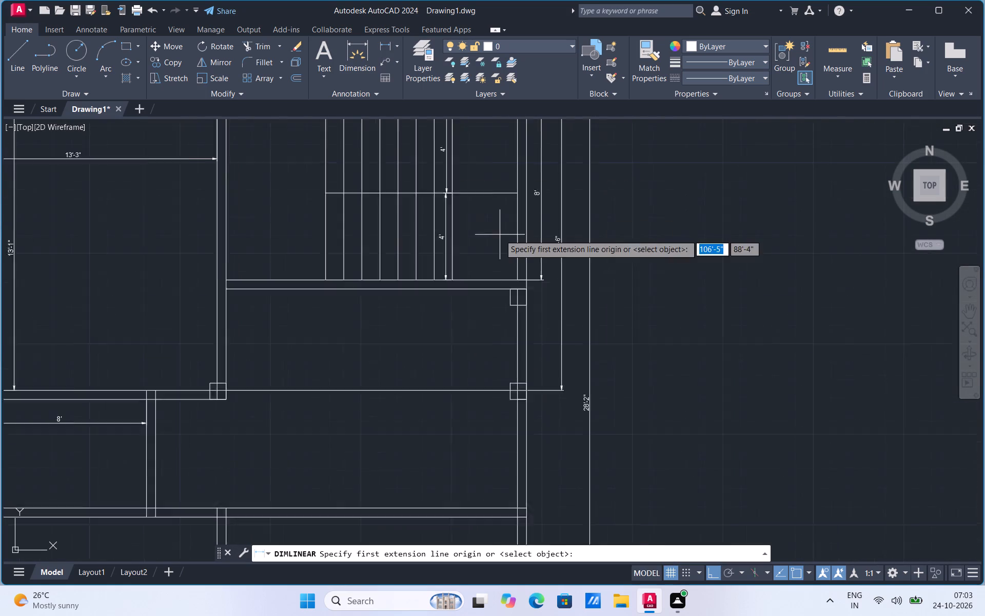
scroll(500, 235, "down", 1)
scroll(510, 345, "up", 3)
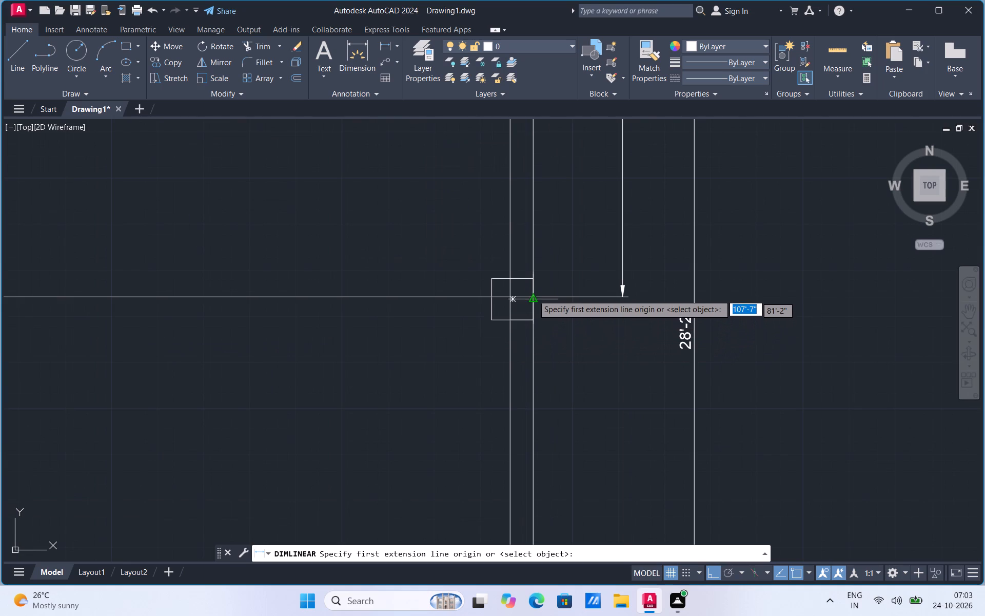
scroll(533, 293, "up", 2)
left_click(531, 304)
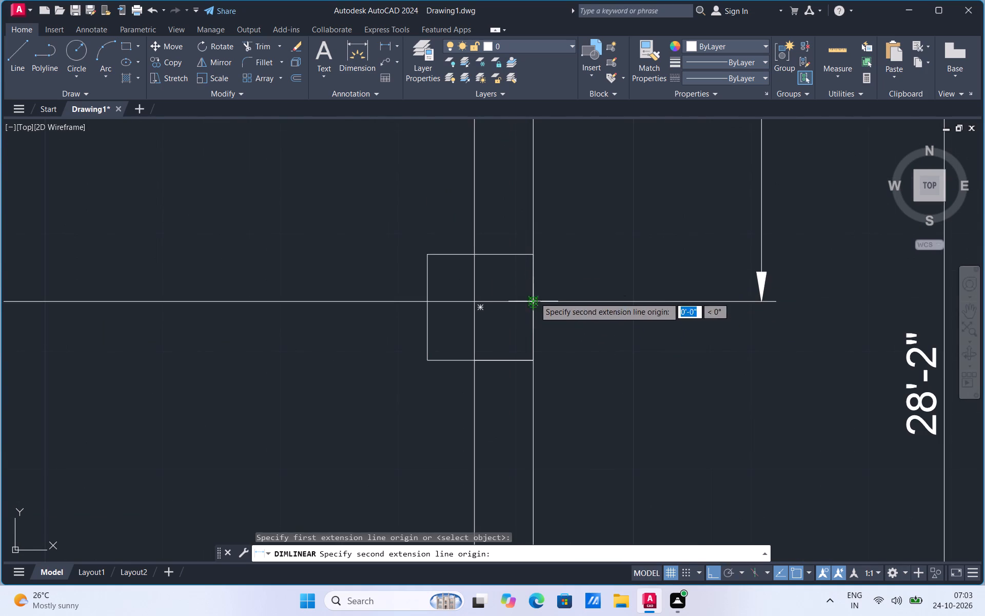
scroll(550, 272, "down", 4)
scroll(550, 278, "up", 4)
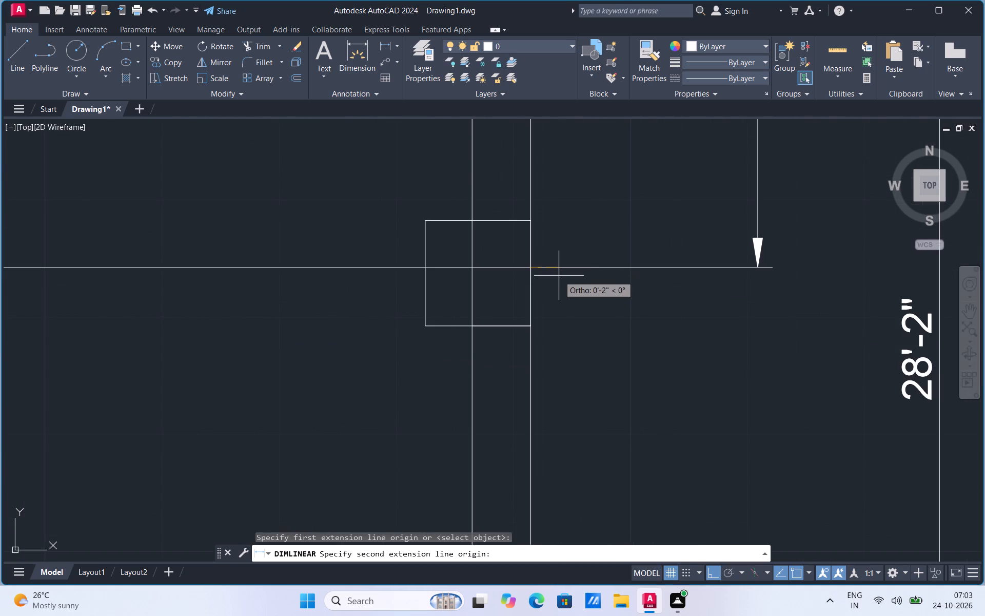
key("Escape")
Dimension the right wall vertically from the new horizontal line's end to the bottom-right outer corner, placed inside the overall height dimension.
left_click(381, 45)
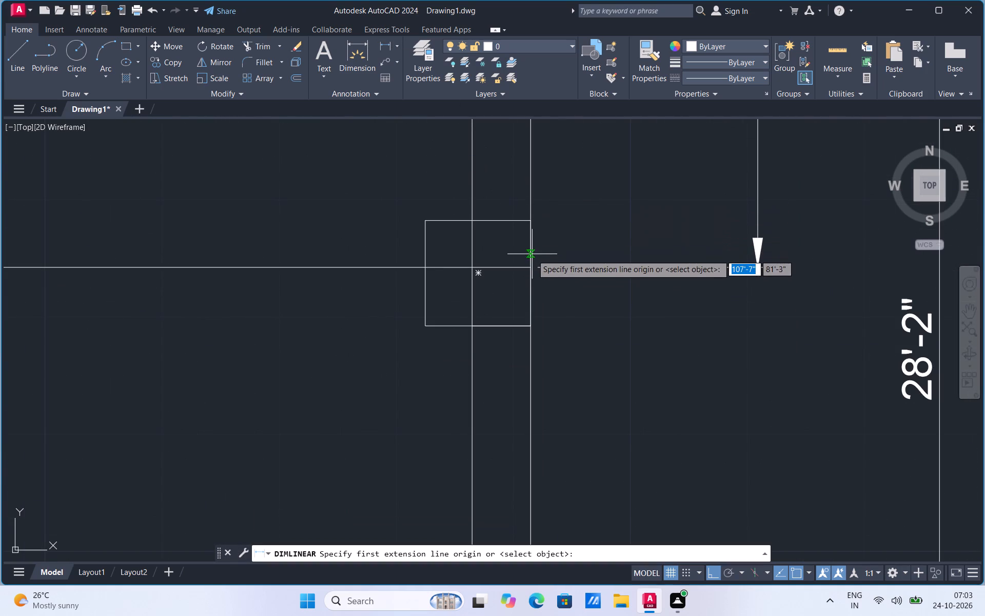
left_click(529, 265)
scroll(530, 261, "down", 6)
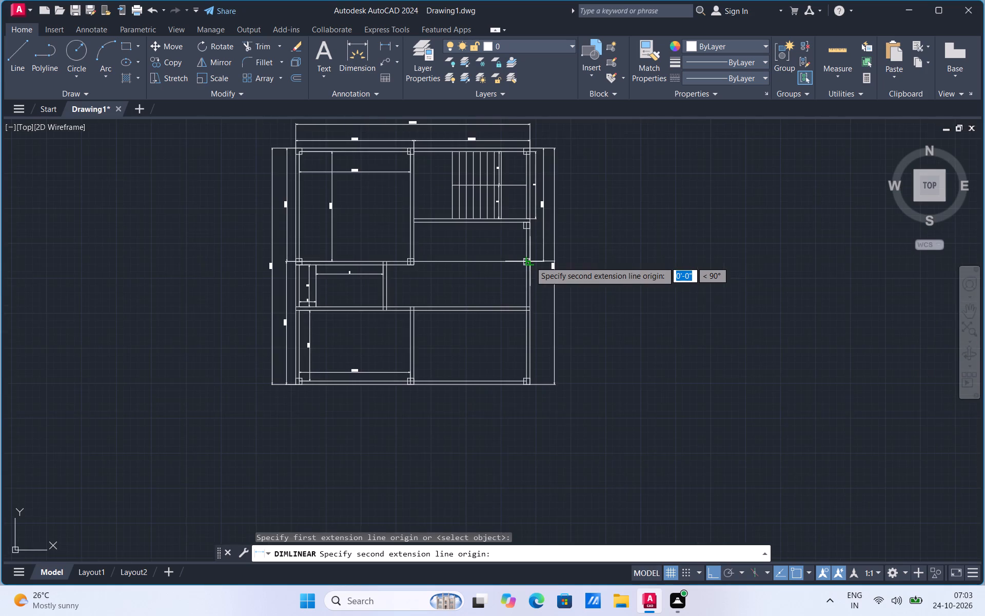
scroll(541, 343, "up", 2)
left_click(515, 450)
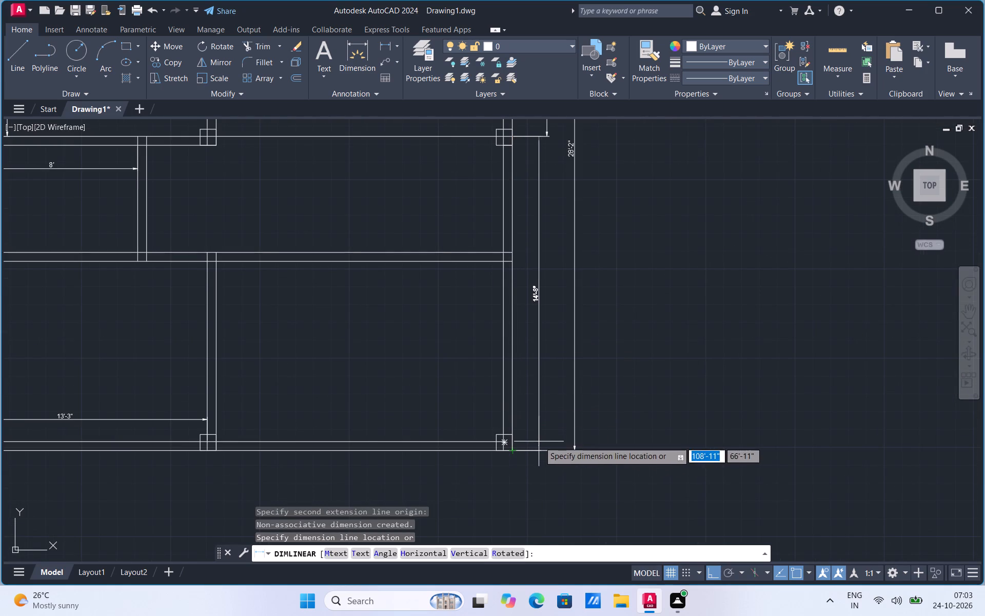
left_click(544, 439)
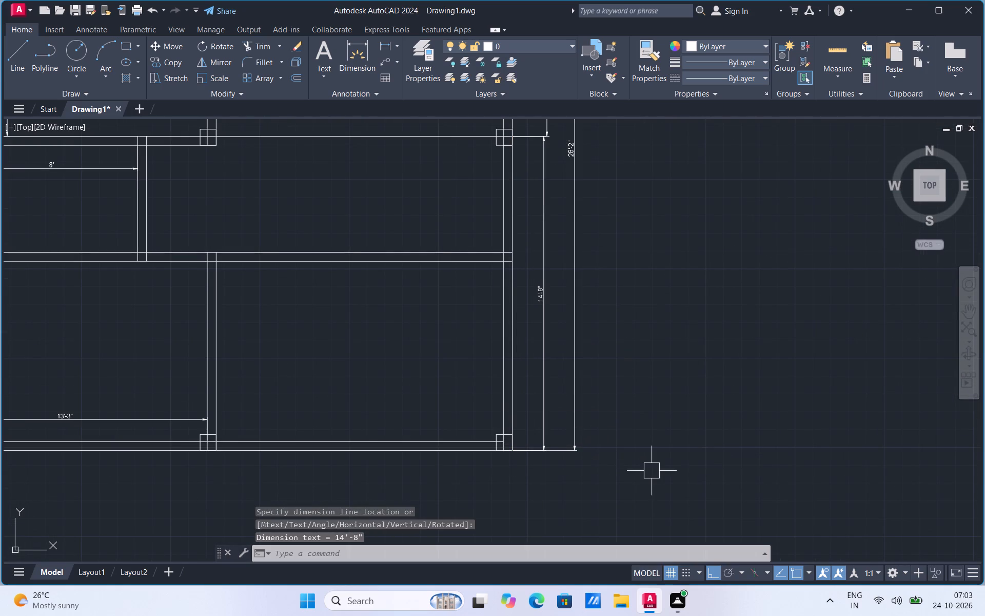
Trim away the horizontal line between the central column and the right wall's middle column.
scroll(655, 457, "down", 2)
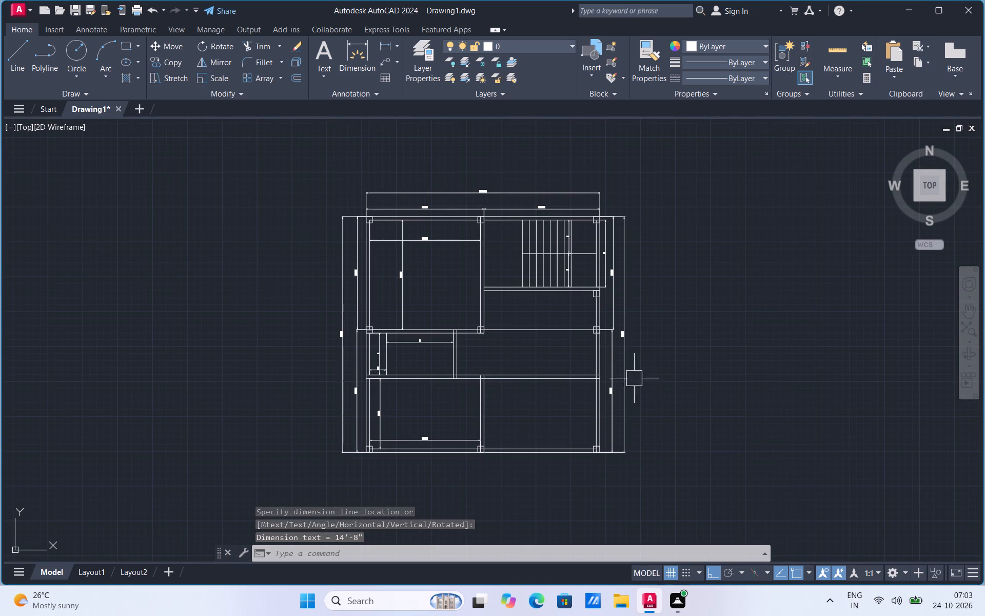
scroll(504, 269, "up", 2)
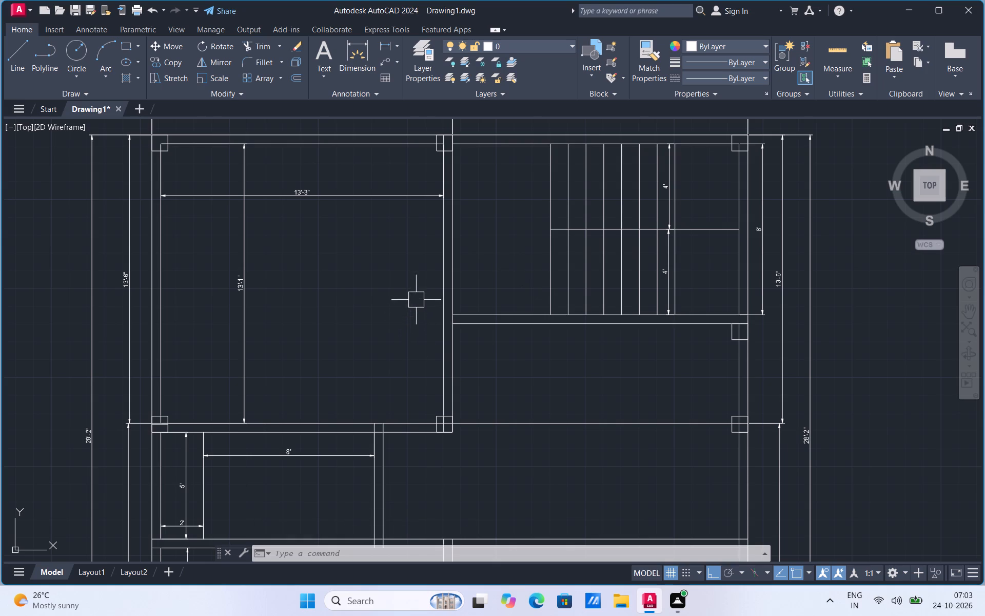
scroll(417, 299, "down", 2)
scroll(372, 458, "up", 2)
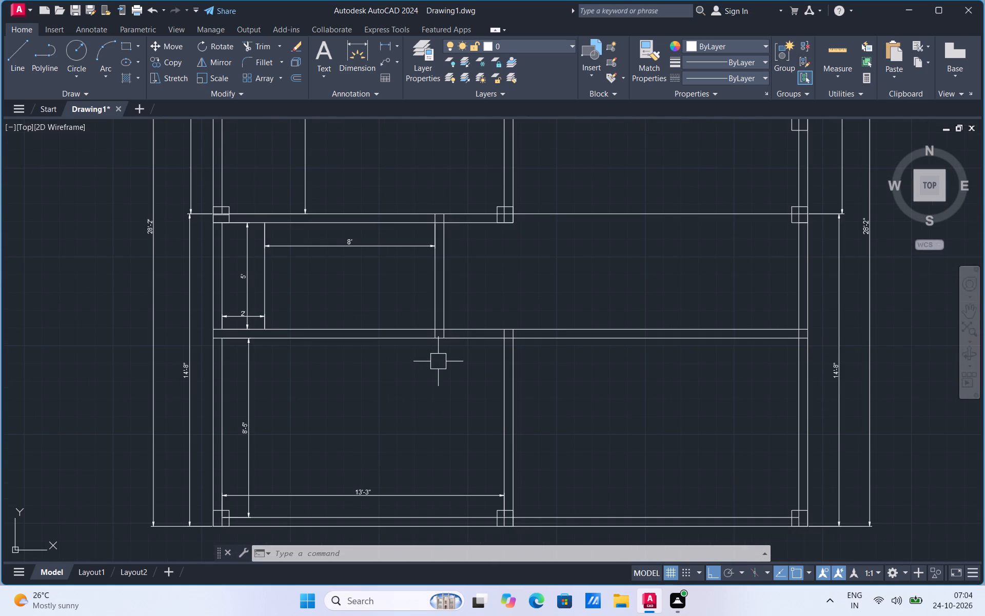
scroll(438, 361, "down", 1)
scroll(627, 219, "up", 1)
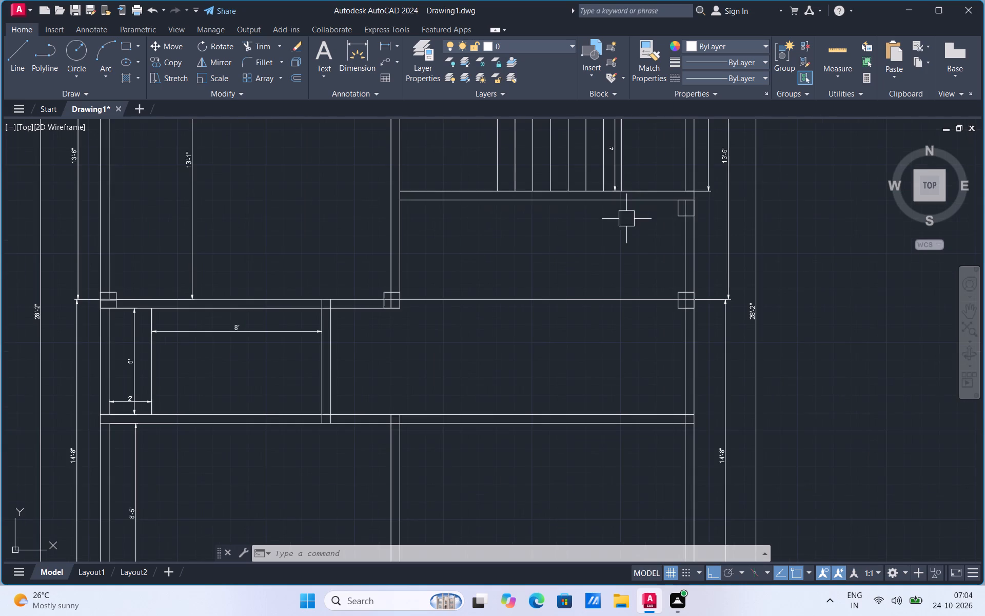
left_click(260, 43)
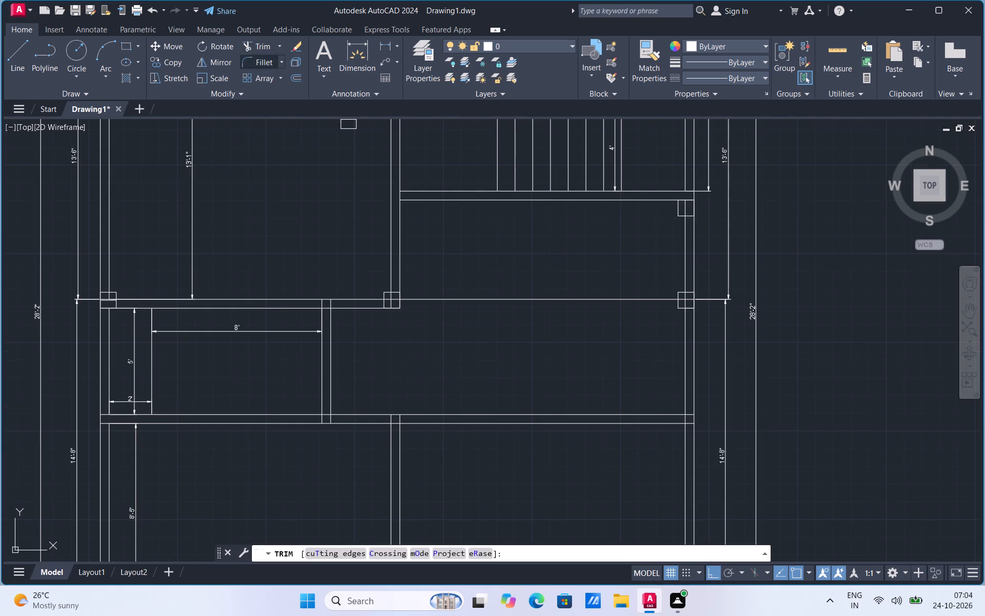
left_click_drag(472, 264, 472, 334)
scroll(385, 293, "up", 4)
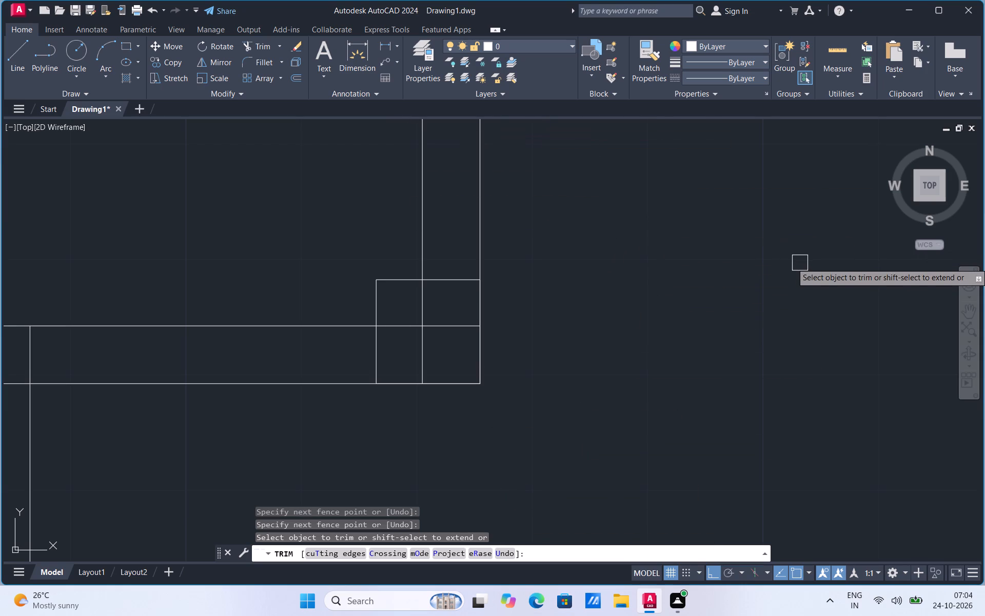
key("Escape")
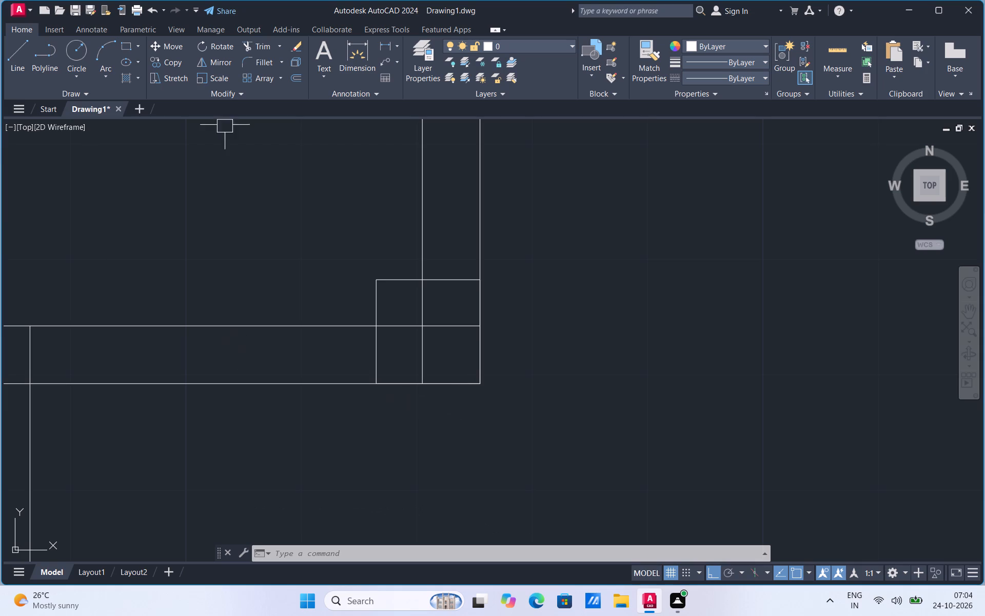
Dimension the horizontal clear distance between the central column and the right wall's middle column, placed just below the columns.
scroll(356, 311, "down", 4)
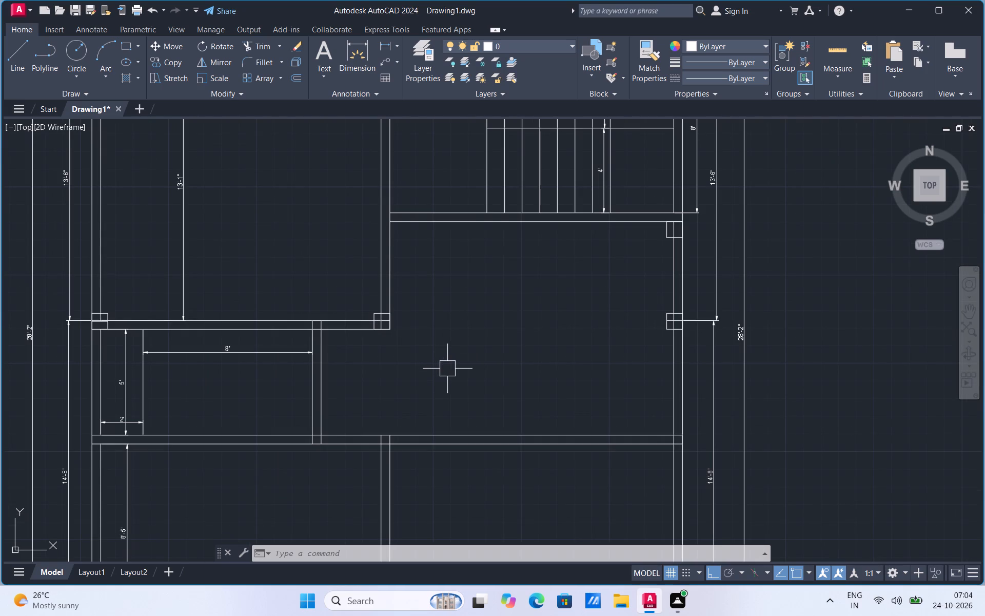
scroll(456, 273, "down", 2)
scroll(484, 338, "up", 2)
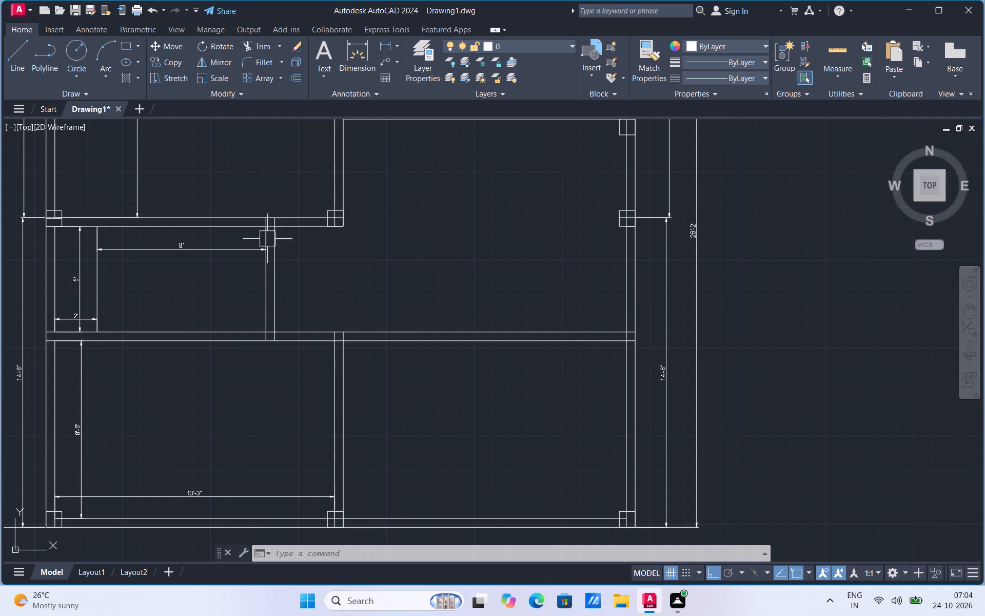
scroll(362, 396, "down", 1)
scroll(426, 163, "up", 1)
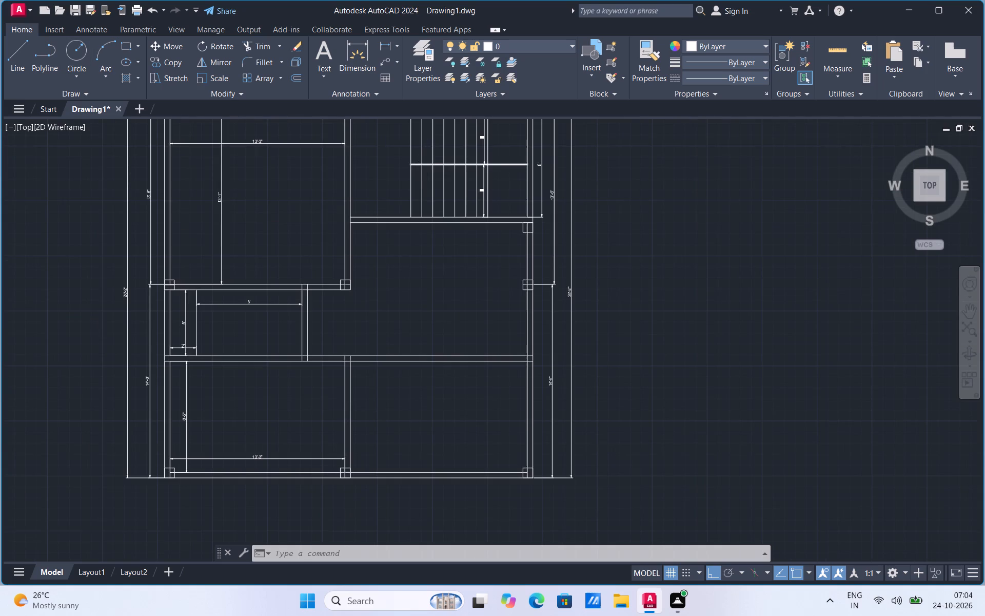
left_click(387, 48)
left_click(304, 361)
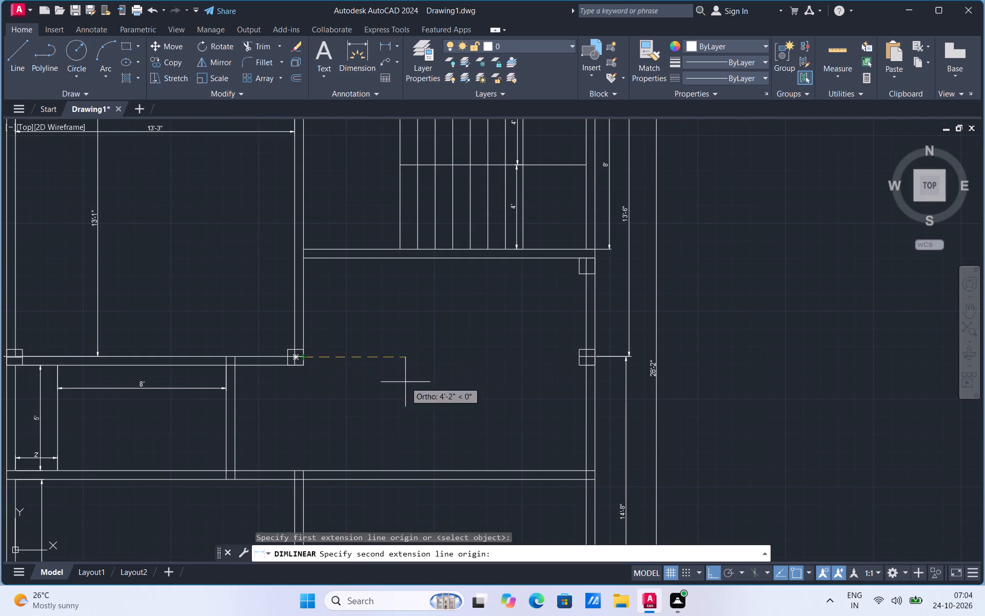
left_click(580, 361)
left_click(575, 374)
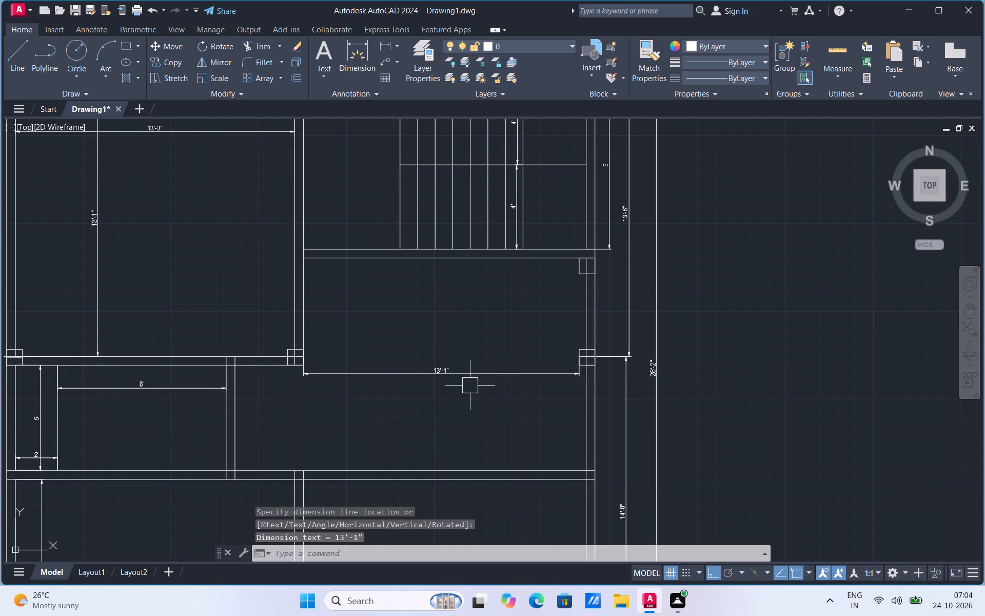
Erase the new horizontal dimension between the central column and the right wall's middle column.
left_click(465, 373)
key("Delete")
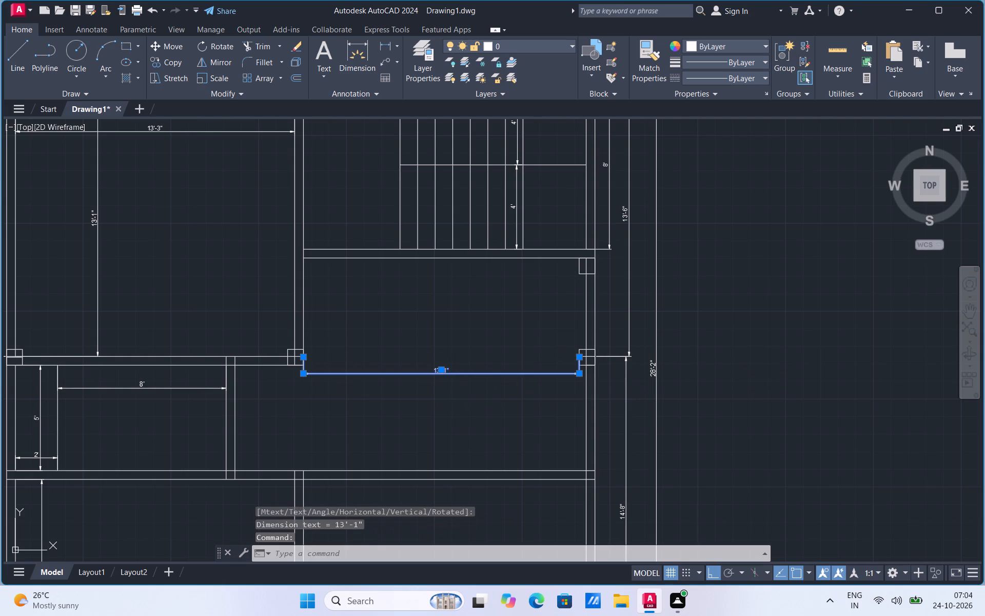
Dimension horizontally from the central column's top-right corner to the right wall's inner face, placed just above the columns.
left_click(385, 45)
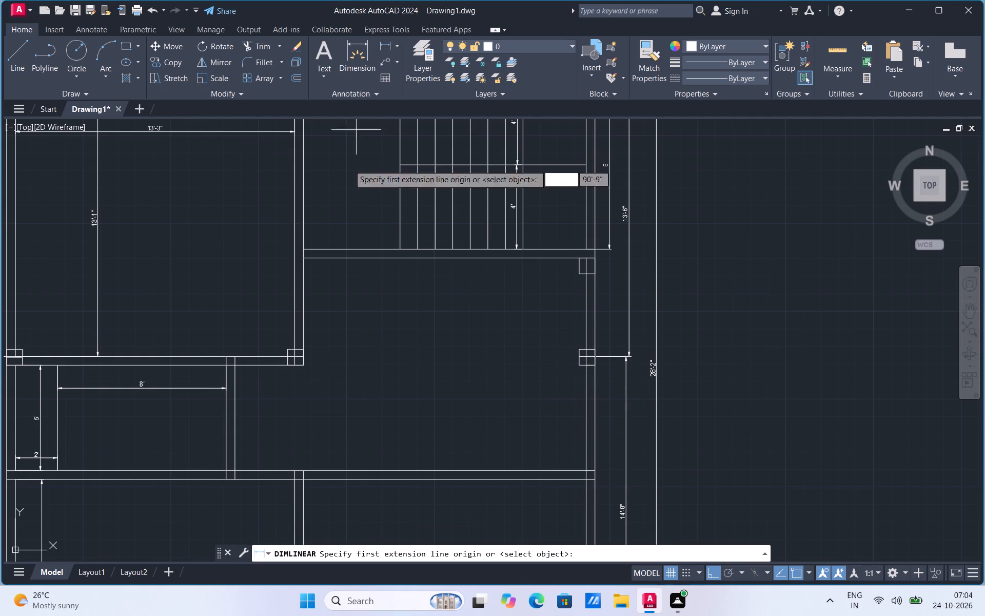
left_click(305, 346)
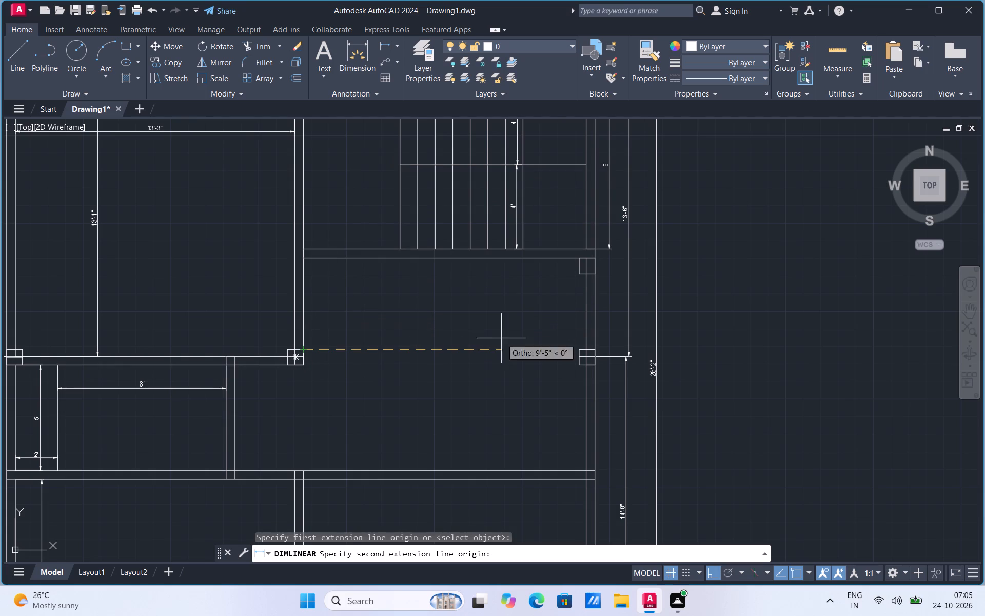
left_click(589, 348)
left_click(589, 342)
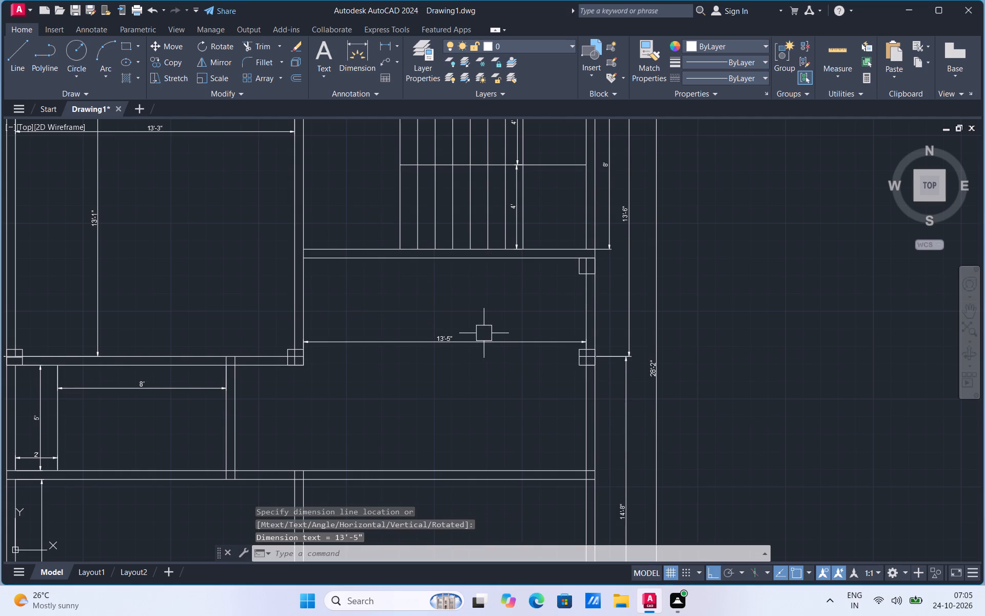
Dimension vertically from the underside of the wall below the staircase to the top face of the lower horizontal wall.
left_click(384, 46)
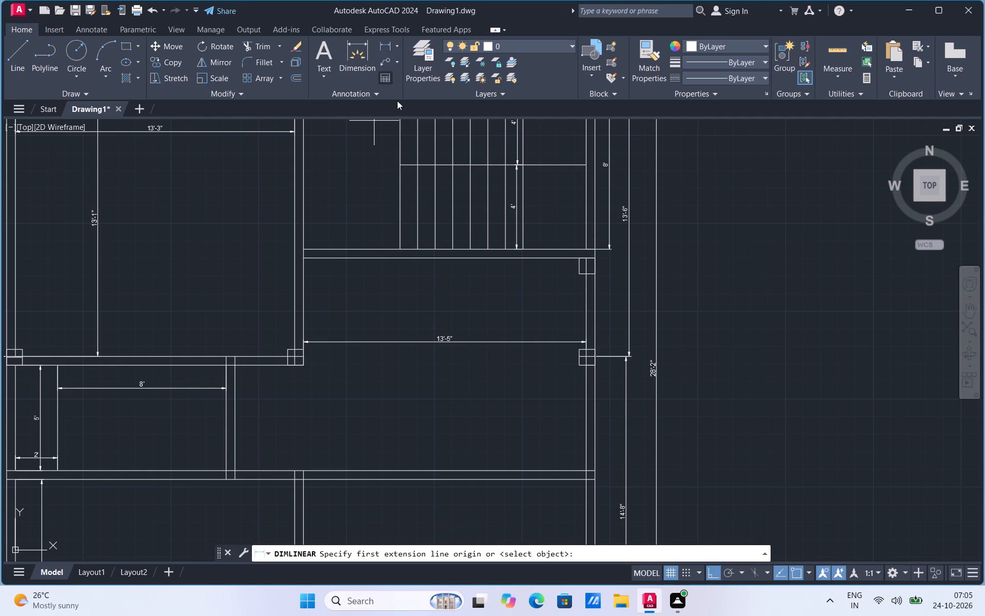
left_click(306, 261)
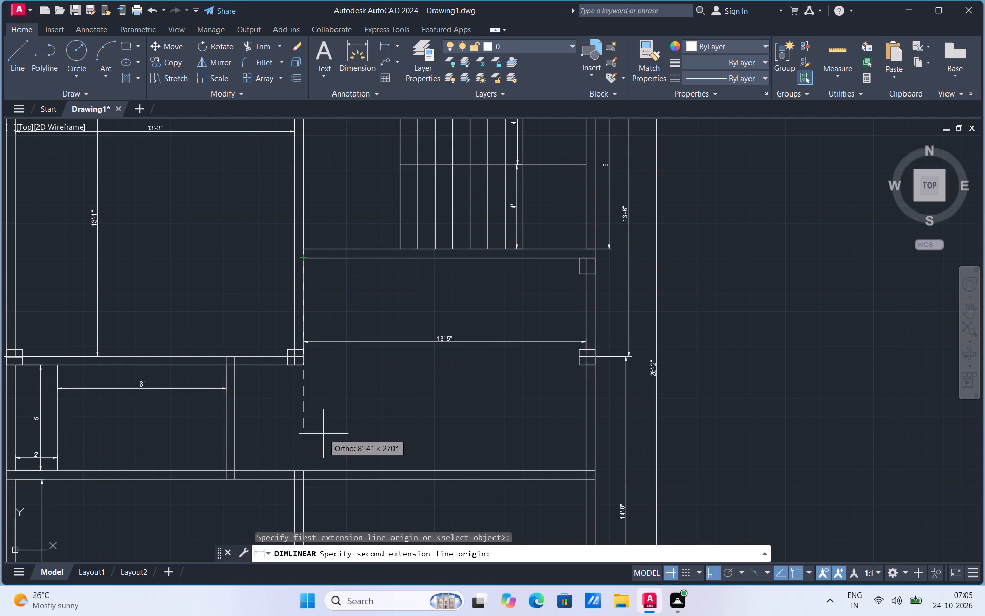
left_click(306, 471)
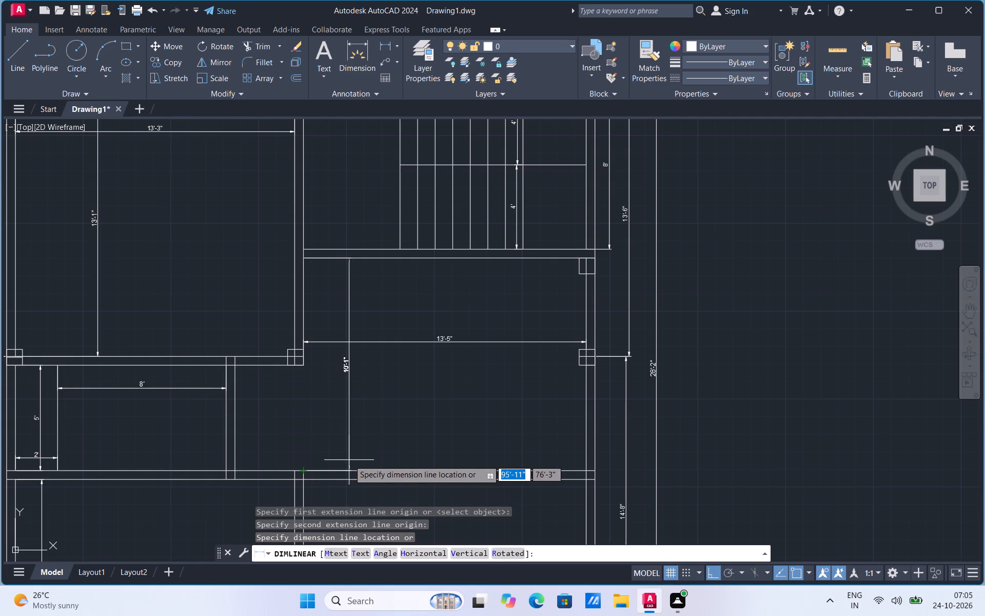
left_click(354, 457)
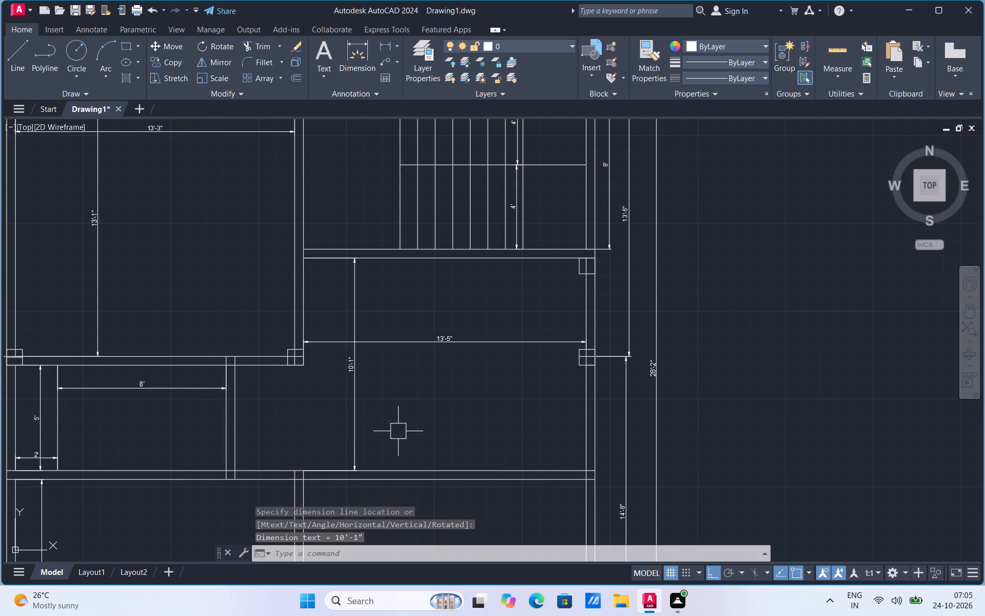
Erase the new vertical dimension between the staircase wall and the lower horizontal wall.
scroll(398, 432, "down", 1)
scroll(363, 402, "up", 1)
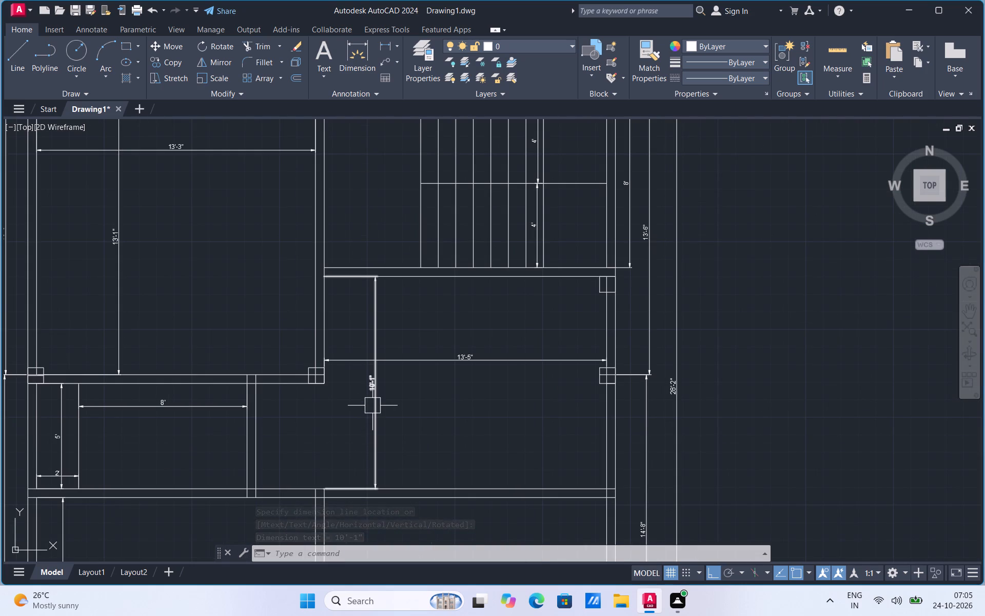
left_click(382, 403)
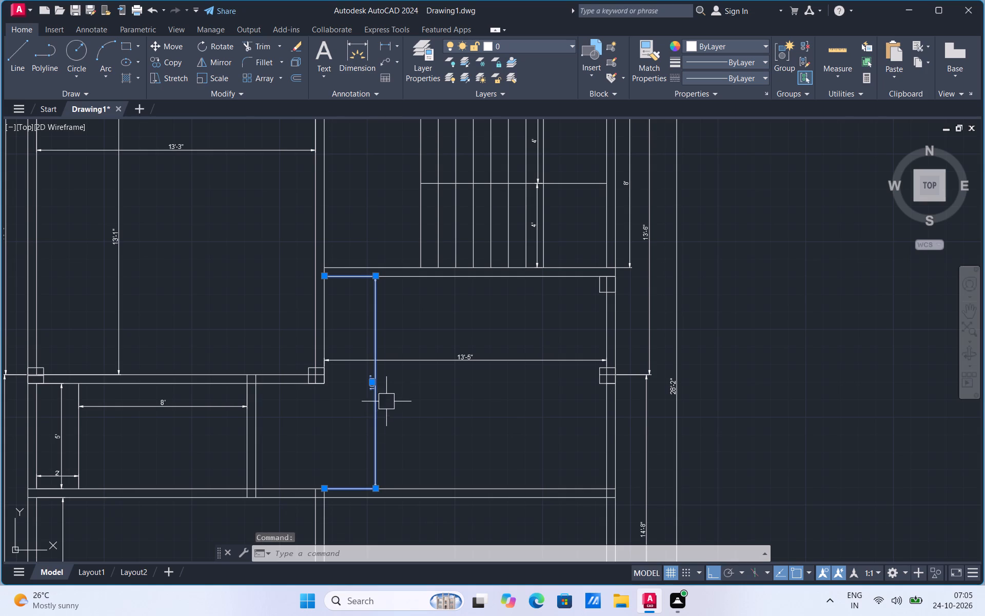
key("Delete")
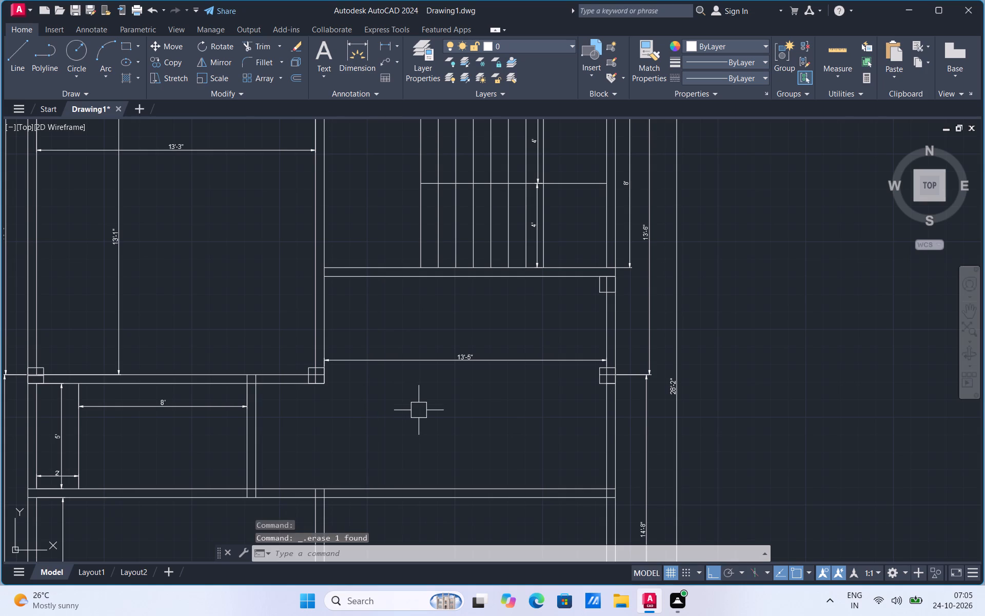
Trim both lines of the lower horizontal wall between the lower central wall and the right wall.
scroll(420, 405, "down", 3)
scroll(422, 468, "up", 2)
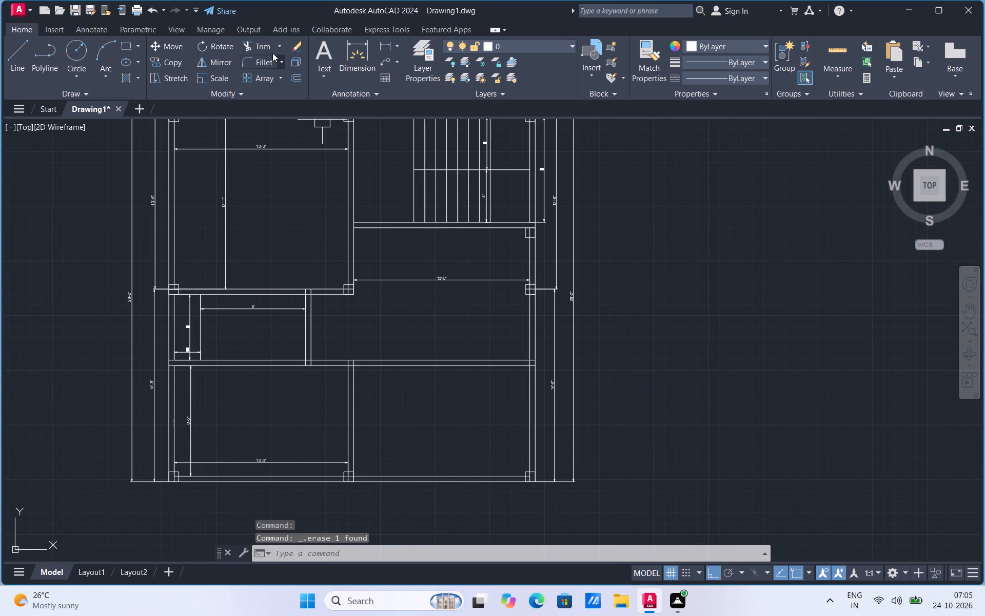
left_click(267, 47)
left_click_drag(423, 342, 426, 388)
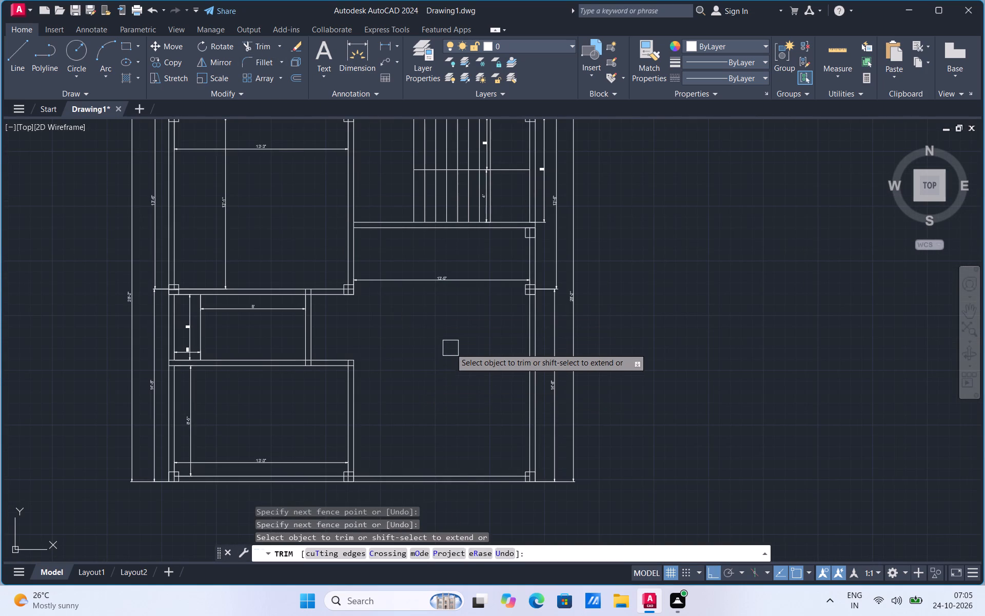
scroll(450, 348, "up", 1)
key("Escape")
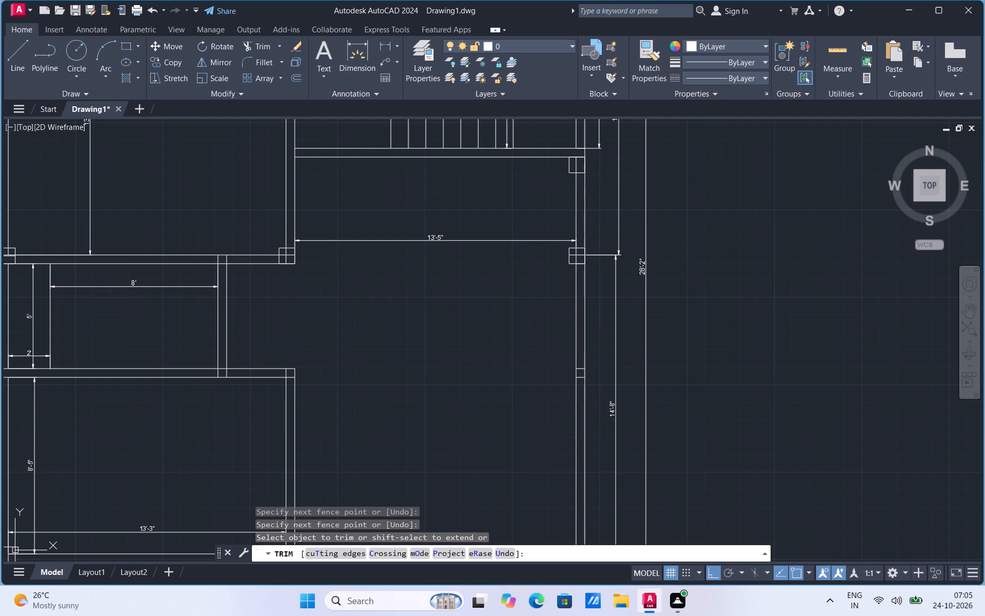
Copy the lower line of the wall below the staircase 4'10" straight down.
scroll(482, 281, "down", 1)
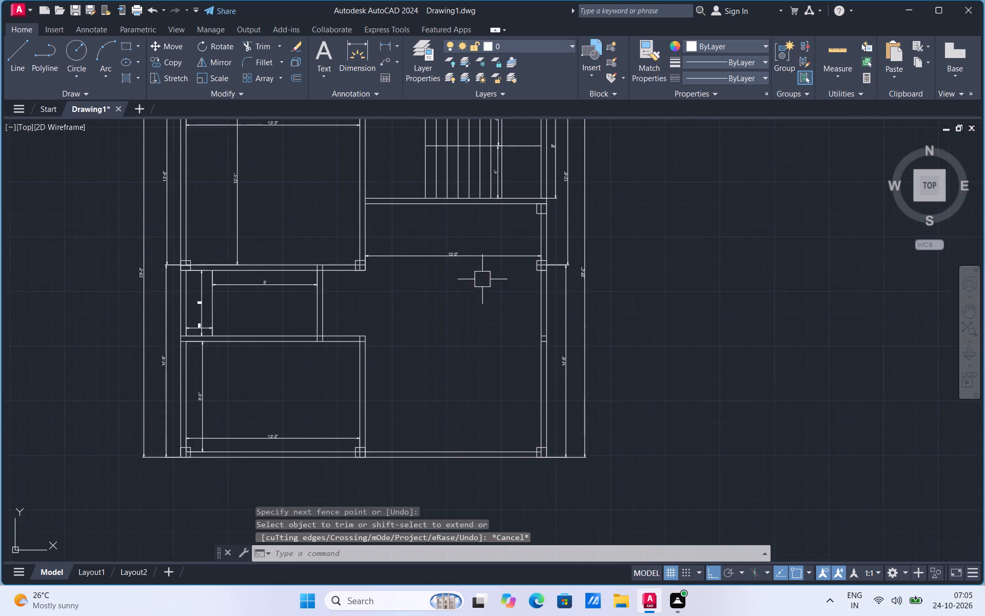
scroll(500, 199, "up", 3)
left_click(501, 215)
right_click(501, 215)
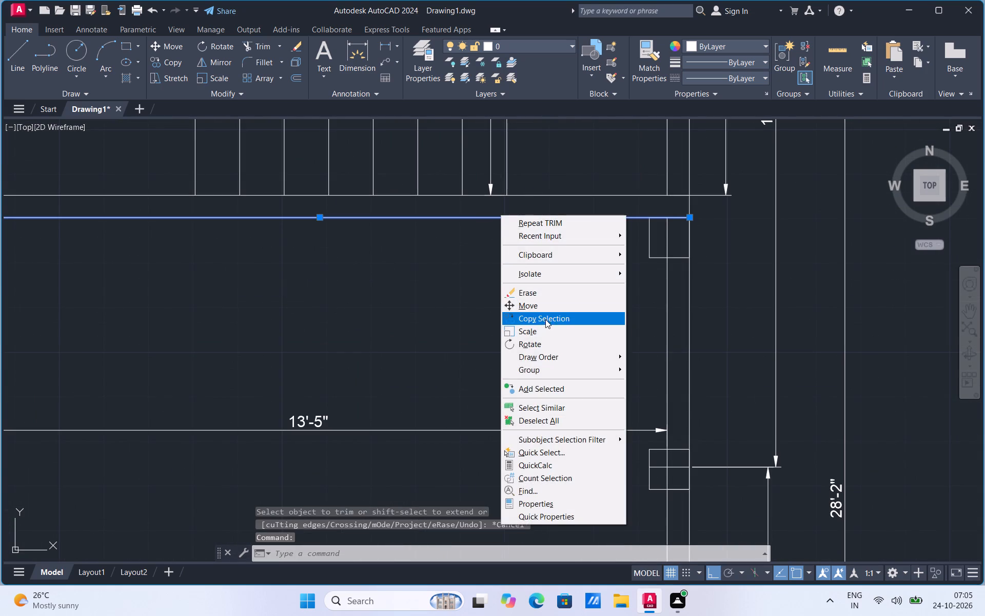
left_click(546, 320)
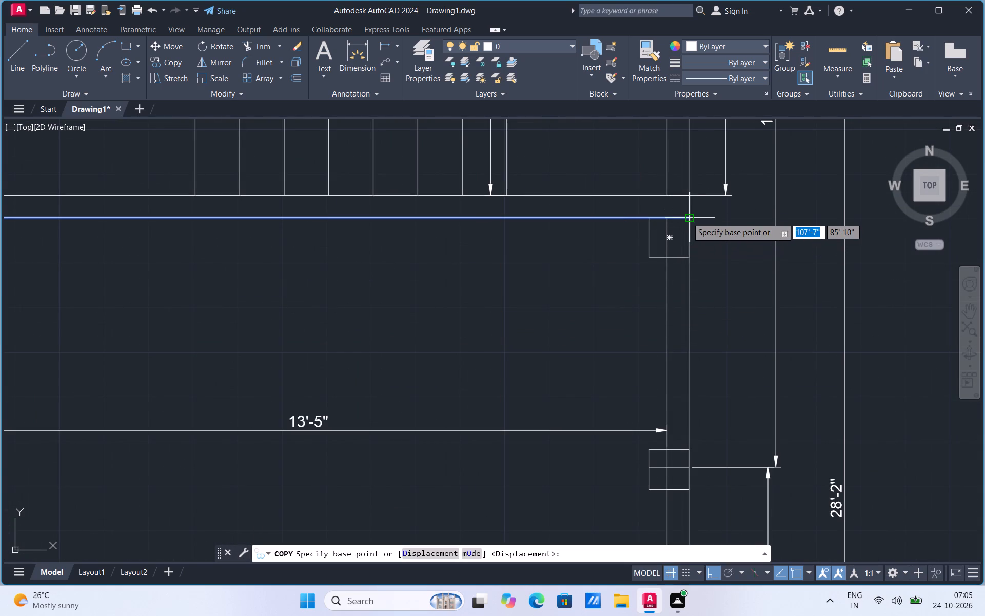
left_click(687, 218)
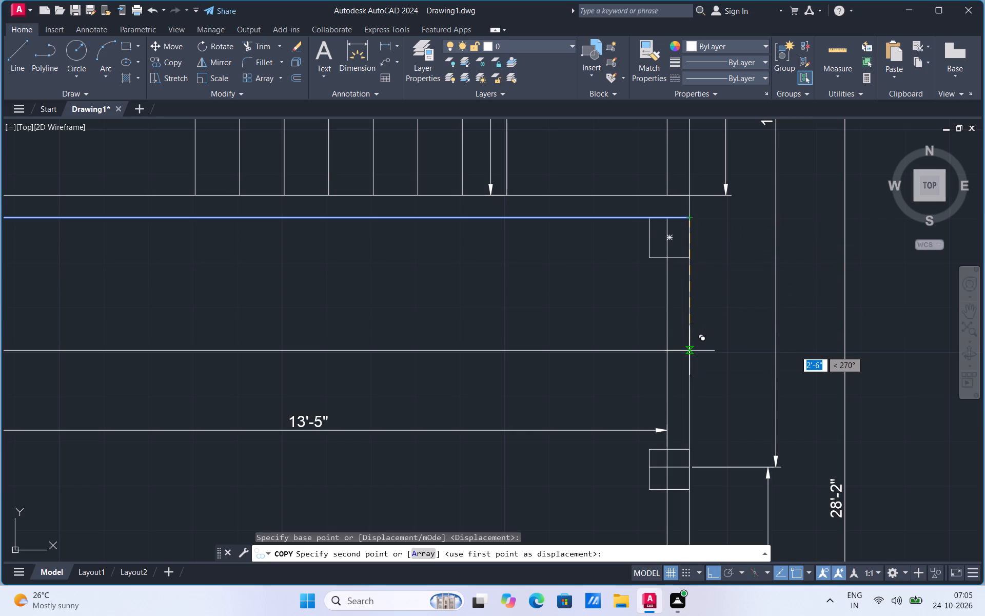
type("4'10\"")
key("Return")
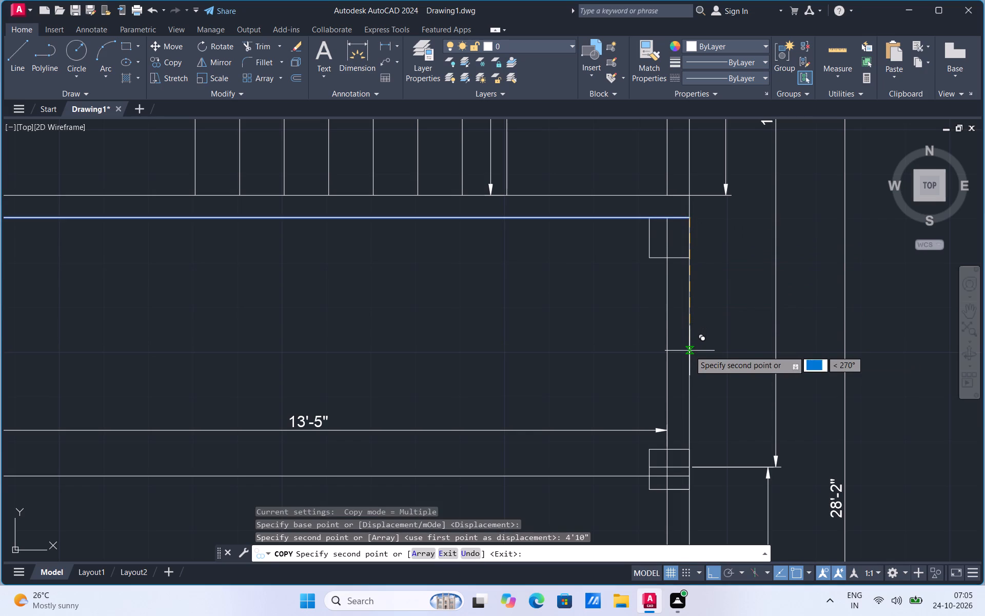
scroll(701, 321, "down", 2)
scroll(678, 382, "up", 1)
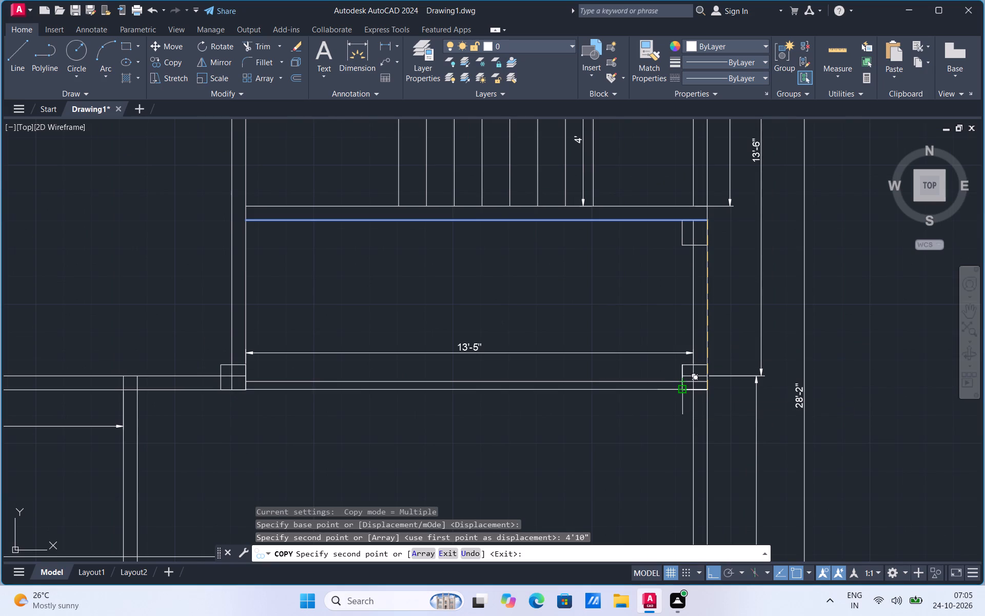
scroll(688, 361, "down", 2)
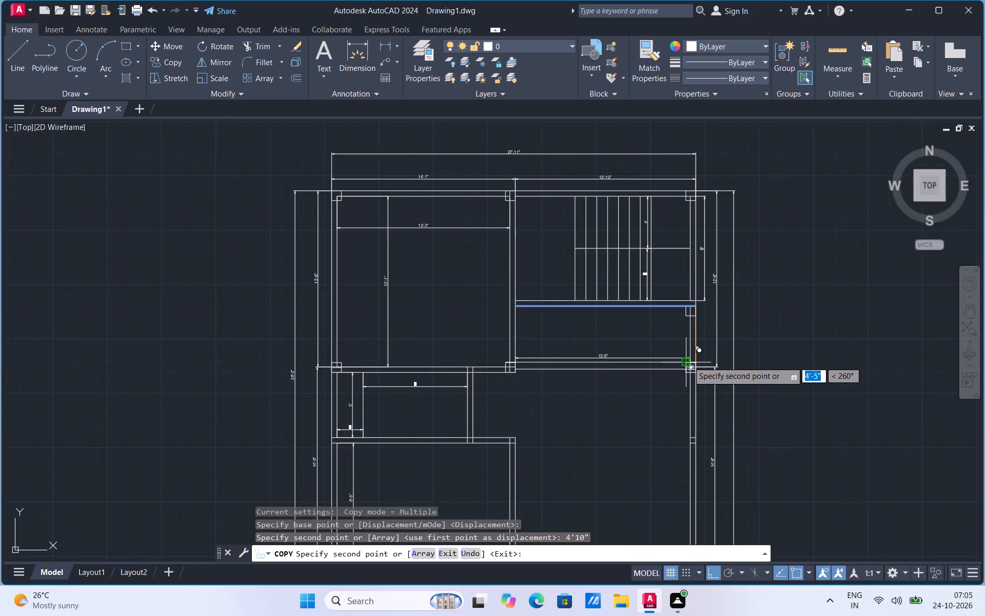
scroll(689, 411, "up", 3)
scroll(682, 344, "down", 3)
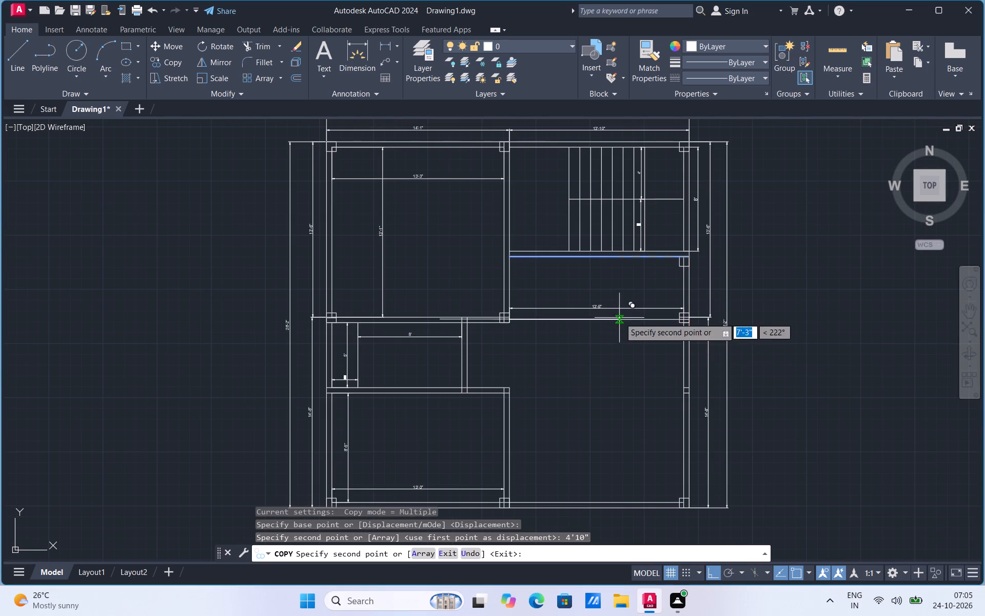
key("Escape")
scroll(620, 304, "up", 1)
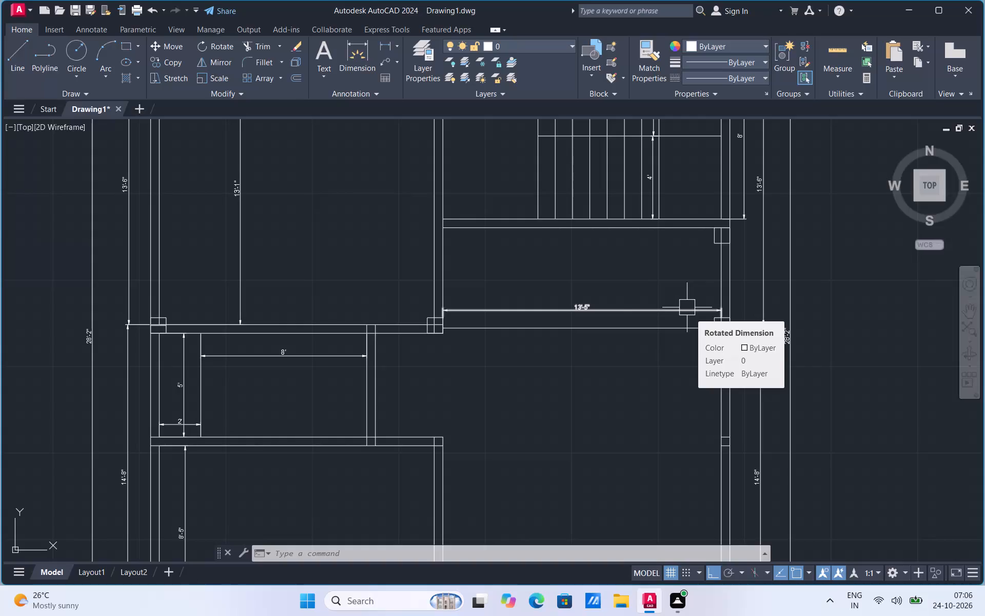
Explode the square column at the plan's top-left corner into separate lines.
scroll(624, 437, "down", 2)
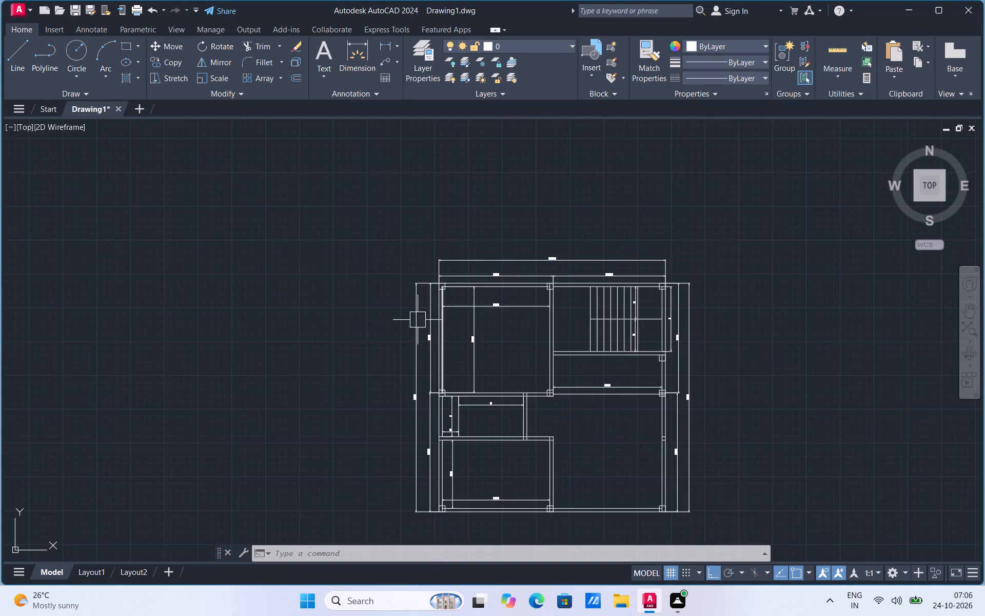
scroll(479, 292, "up", 3)
scroll(329, 259, "up", 3)
left_click(324, 252)
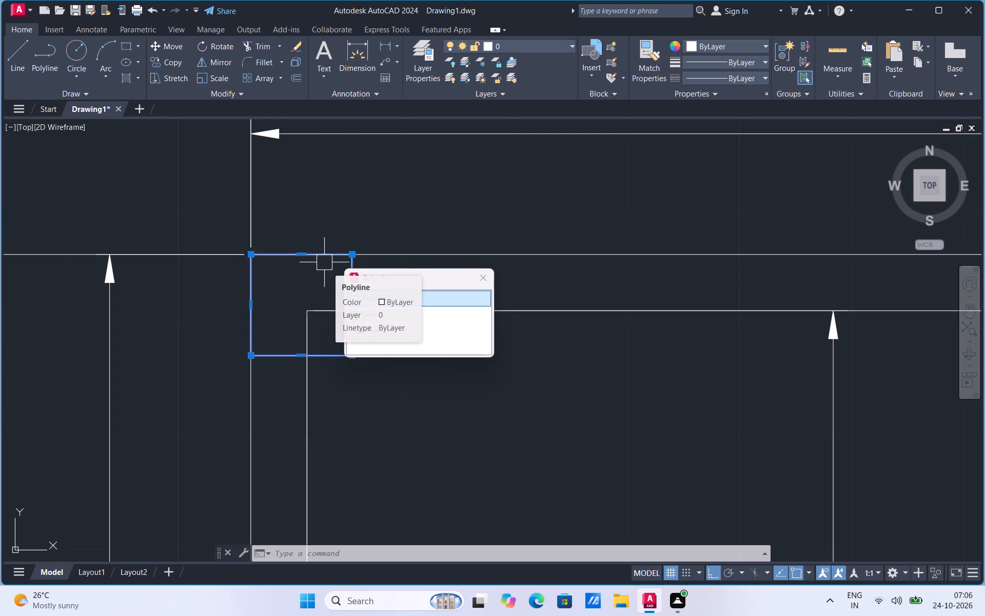
type("ex")
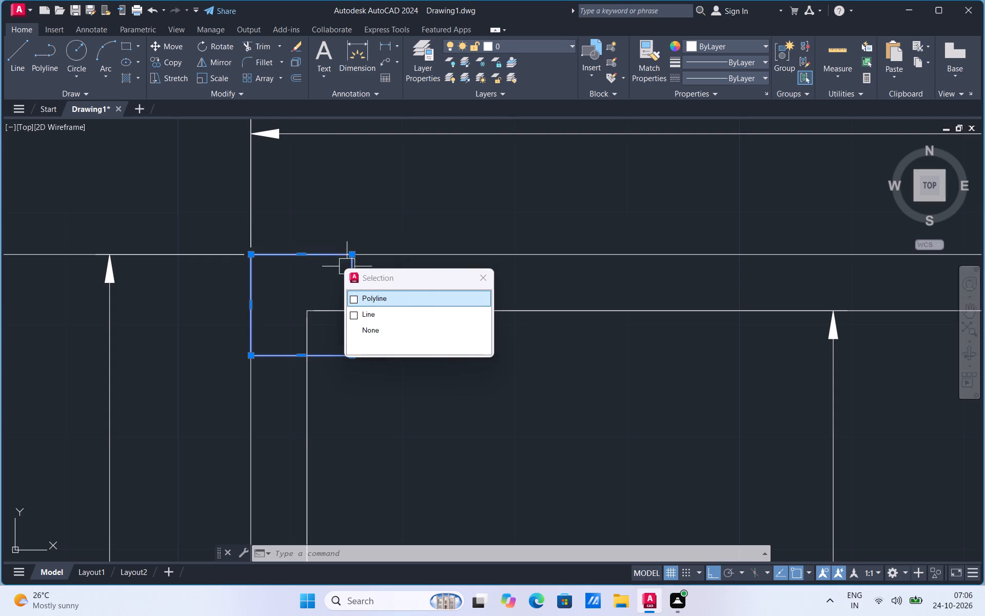
key("Escape")
type("ex")
left_click(390, 373)
left_click(355, 286)
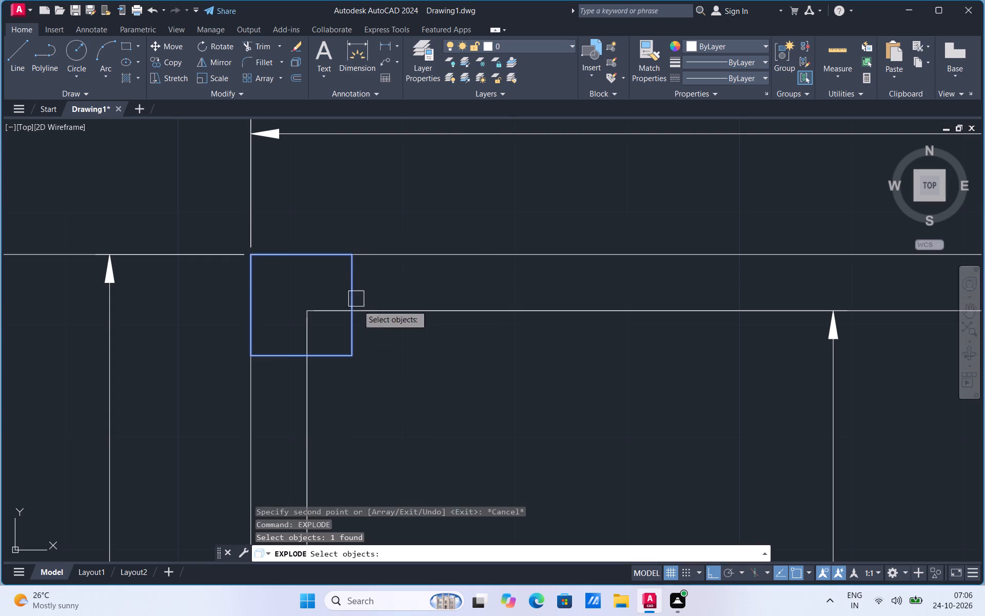
key("Escape")
left_click(357, 345)
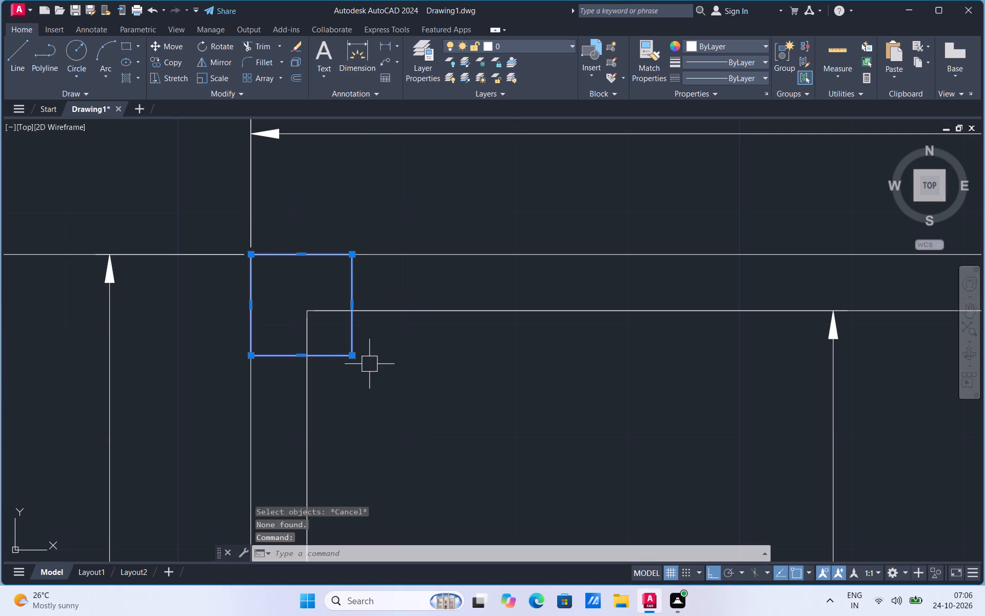
type("ex")
left_click(409, 404)
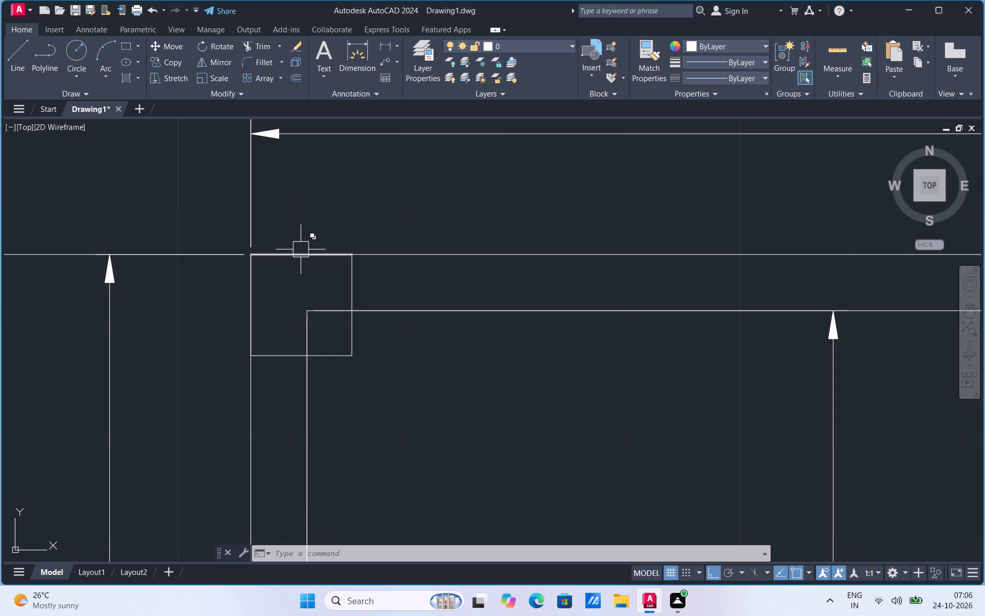
Erase the top and left edges of the exploded top-left column, which duplicate the outer wall lines.
left_click(301, 249)
key("Delete")
left_click(252, 306)
key("Delete")
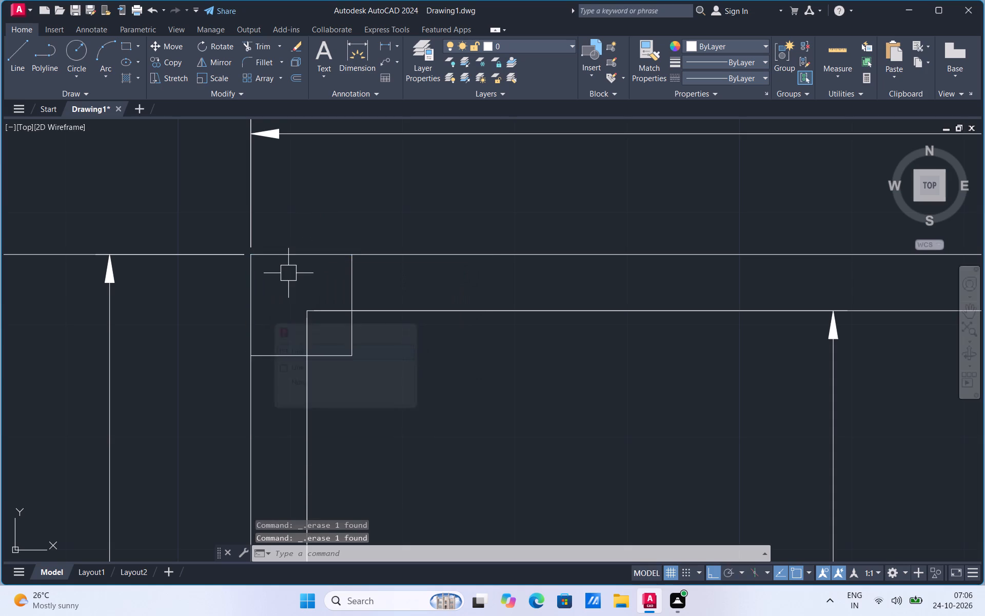
Explode the column at the top of the central wall and erase its duplicate top and right edges.
scroll(234, 292, "down", 3)
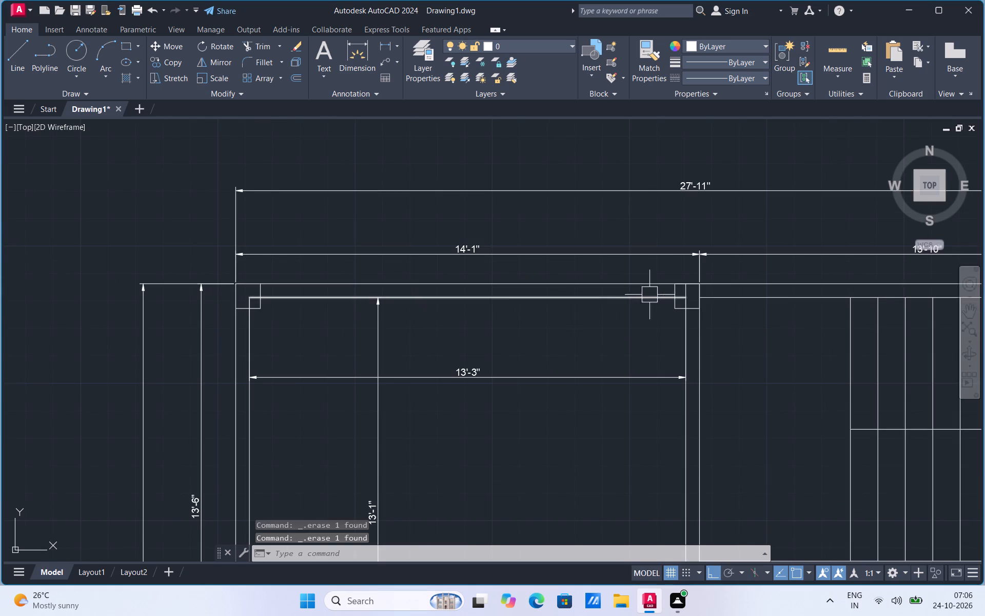
scroll(733, 292, "up", 3)
left_click(567, 358)
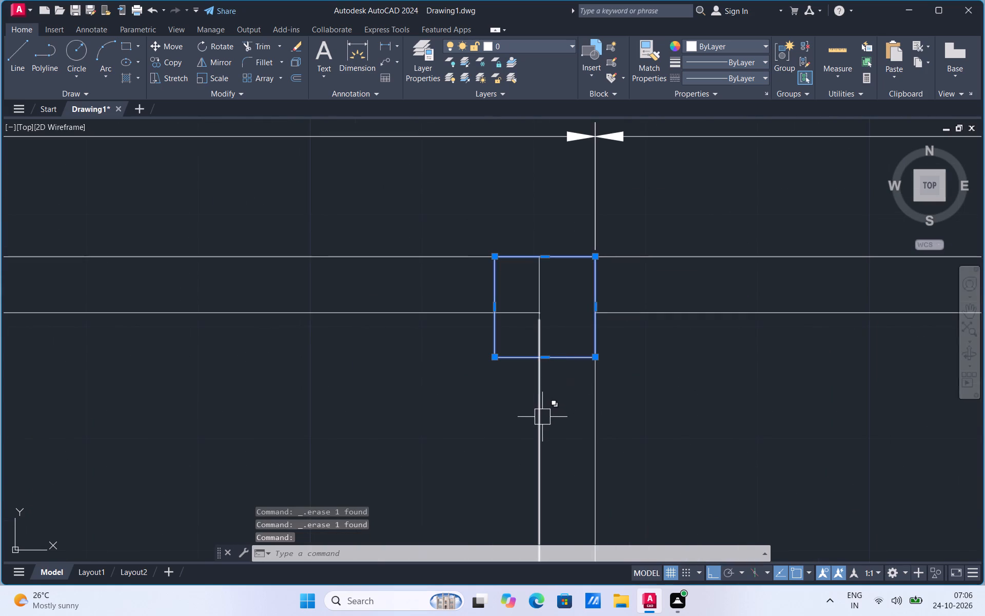
type("ex")
left_click(587, 458)
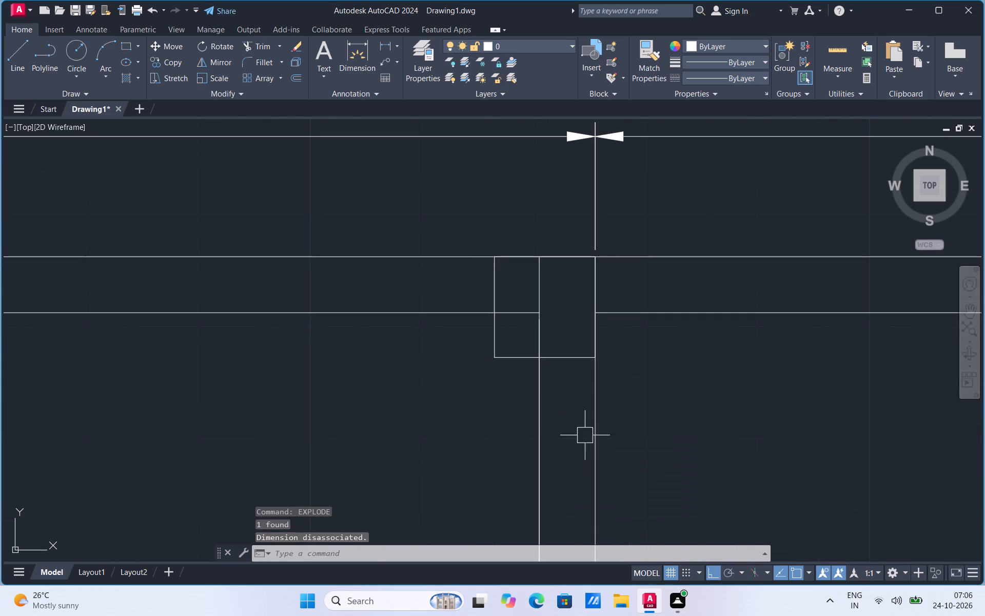
left_click(569, 264)
left_click(569, 254)
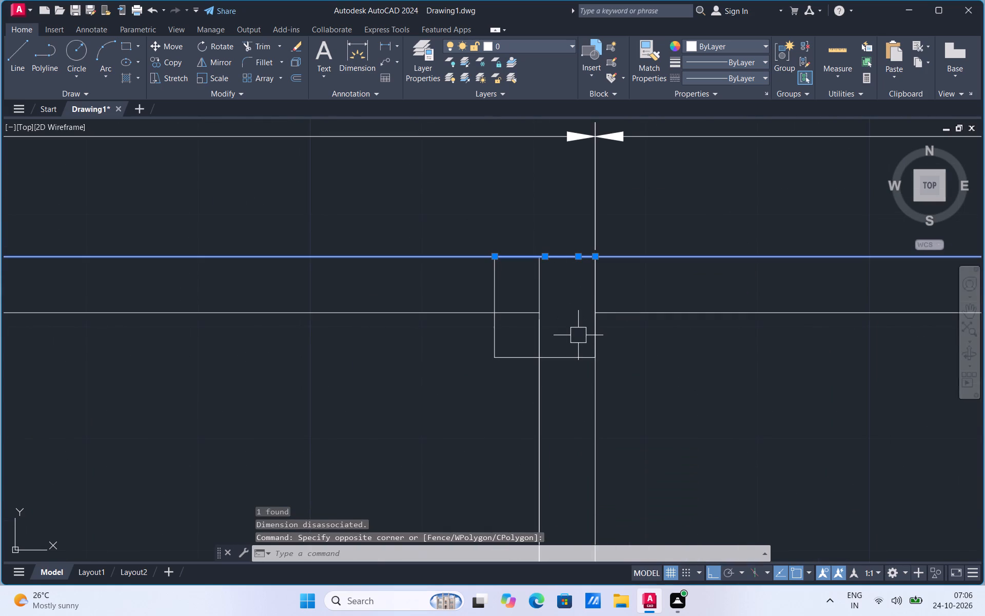
key("Escape")
left_click(568, 257)
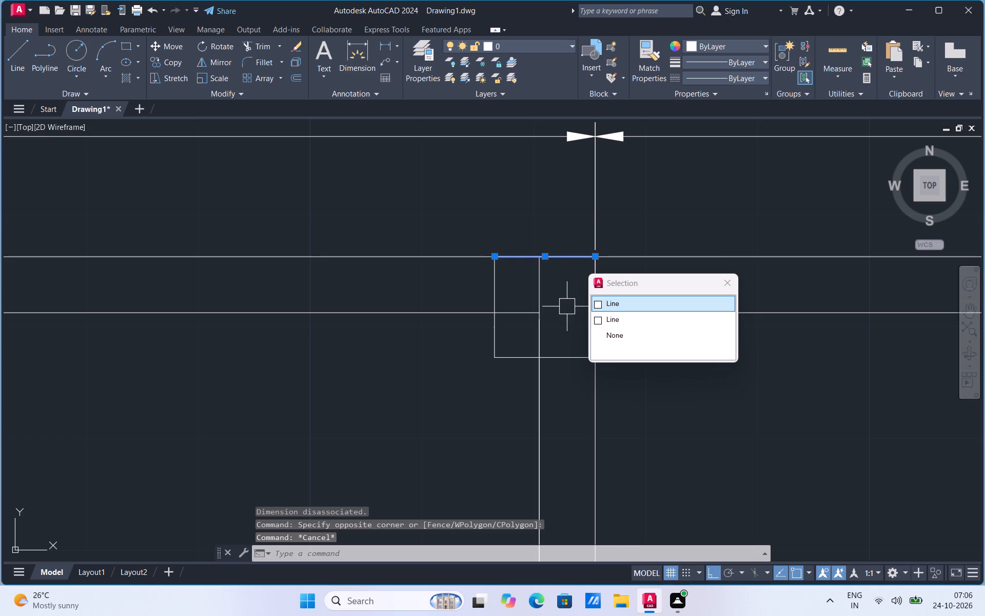
key("Delete")
left_click(590, 287)
key("Delete")
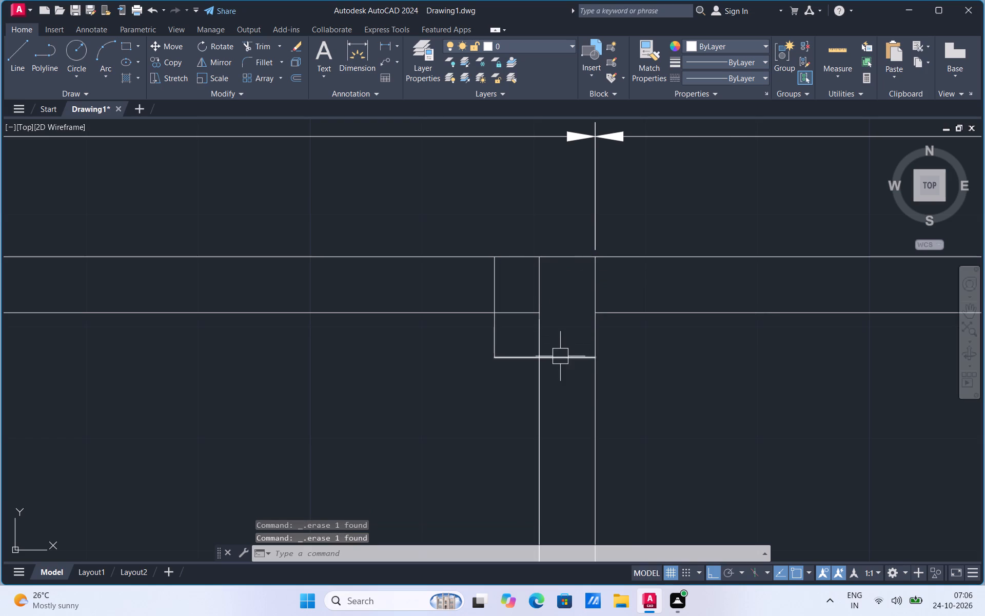
Explode the square column at the plan's top-right corner into separate lines.
scroll(376, 399, "down", 4)
scroll(708, 385, "up", 4)
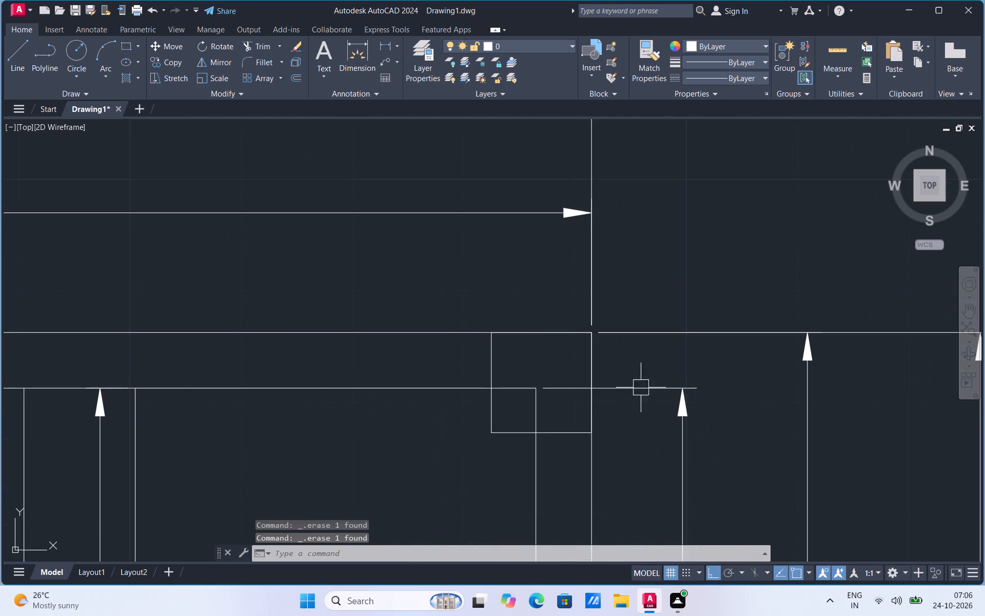
type("ex")
left_click_drag(547, 513, 545, 506)
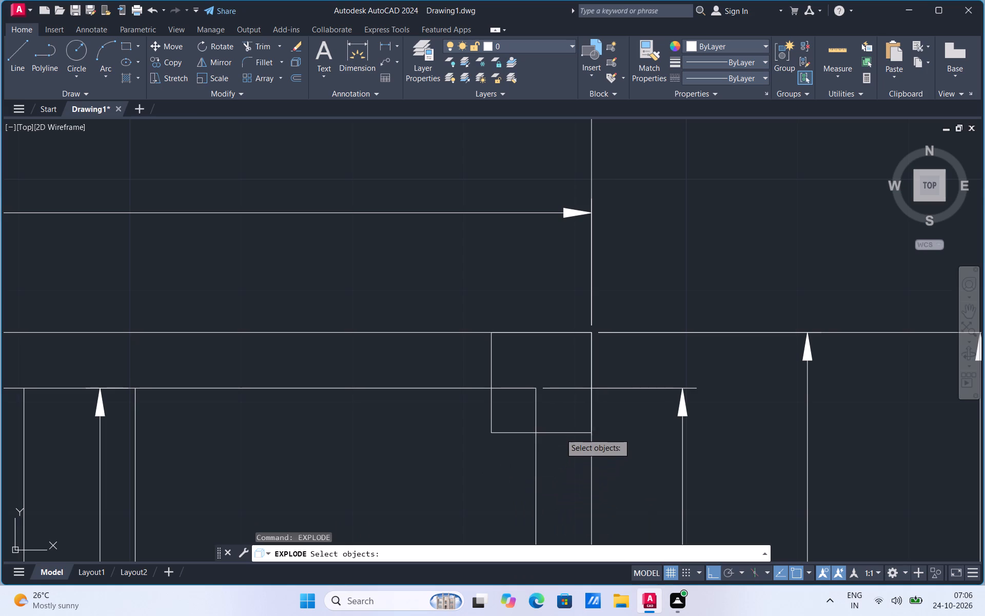
left_click(560, 433)
key("Escape")
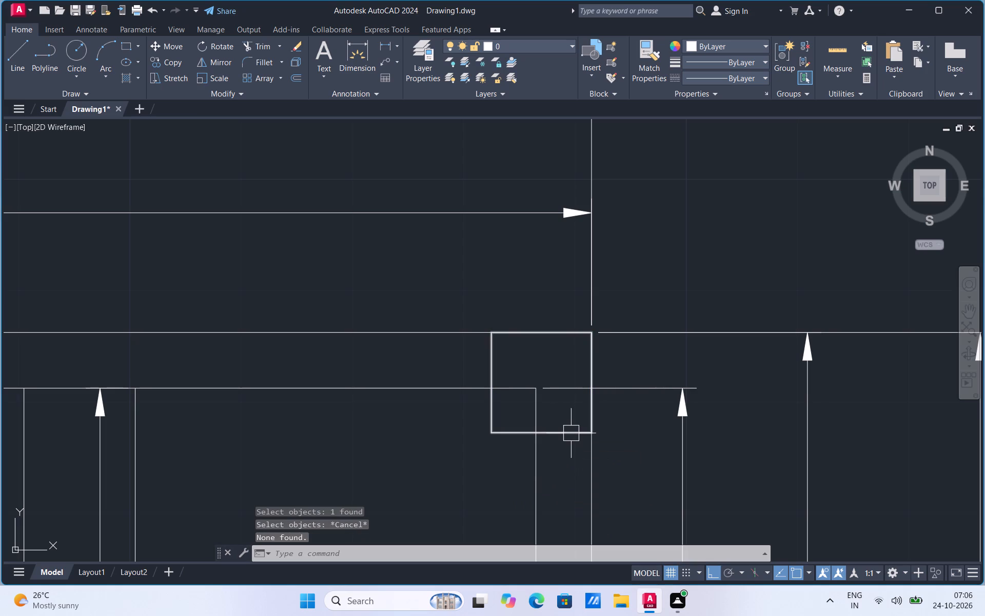
type("ex")
left_click_drag(608, 469, 601, 466)
left_click(557, 432)
key("Escape")
left_click(566, 432)
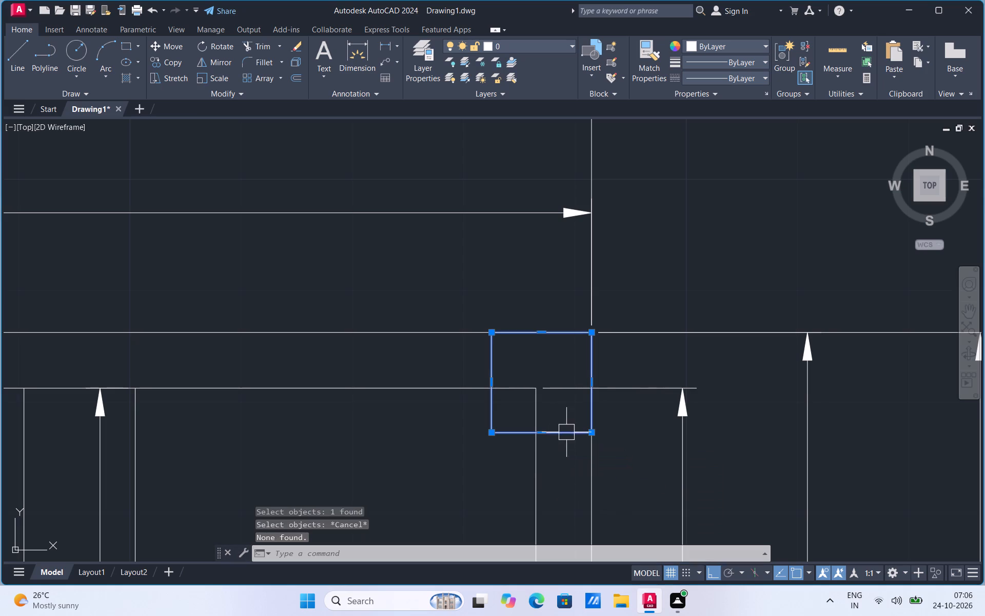
type("ex")
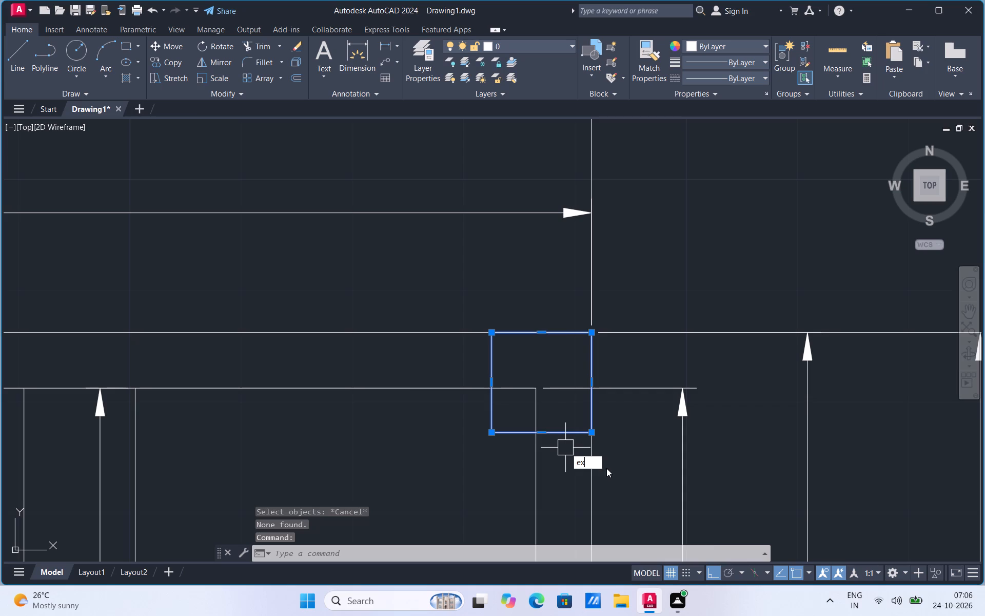
left_click(609, 484)
Erase the top and right edges of the exploded top-right column, which duplicate the outer wall lines.
left_click(558, 335)
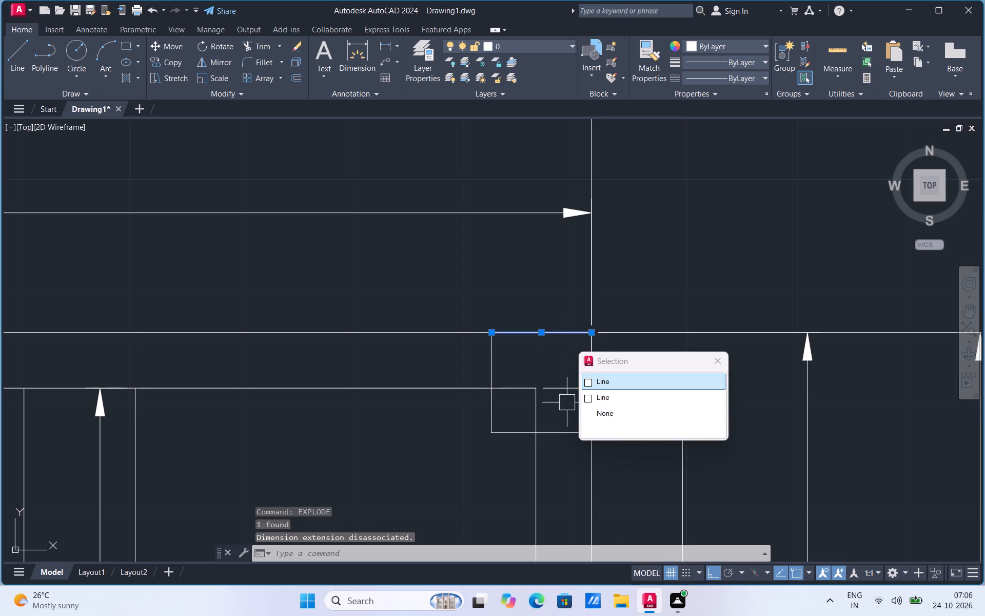
key("Delete")
left_click(586, 374)
key("Delete")
Explode the column on the right wall just below the staircase wall.
scroll(623, 307, "down", 3)
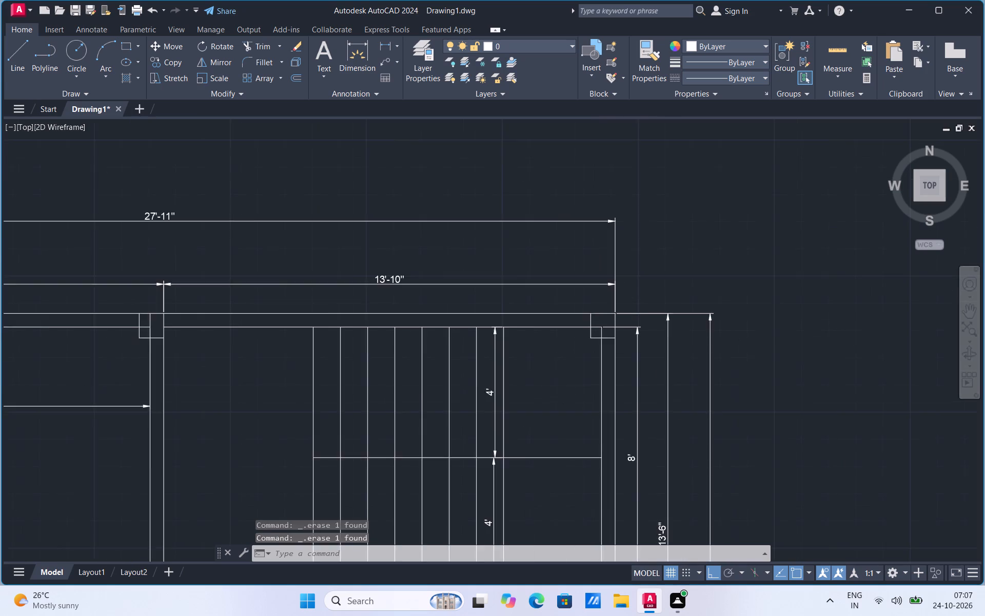
scroll(622, 307, "down", 2)
scroll(608, 422, "up", 4)
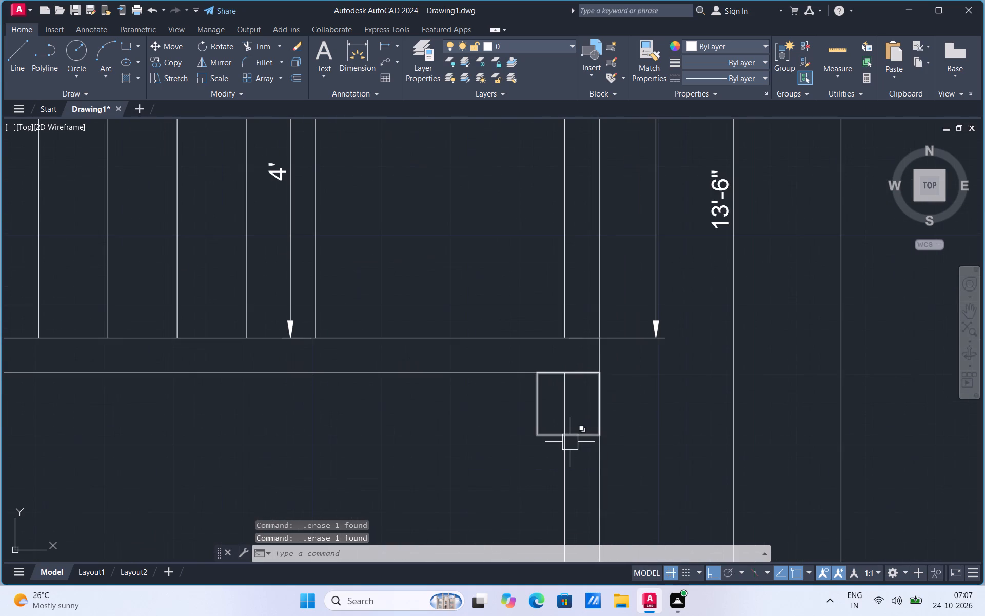
type("ex")
left_click(612, 482)
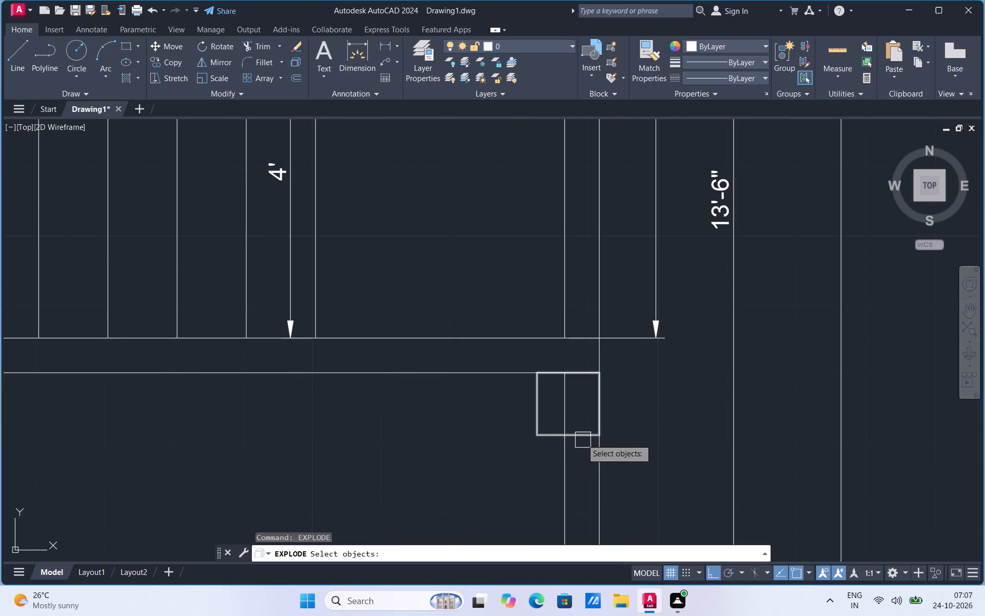
left_click(581, 435)
key("Escape")
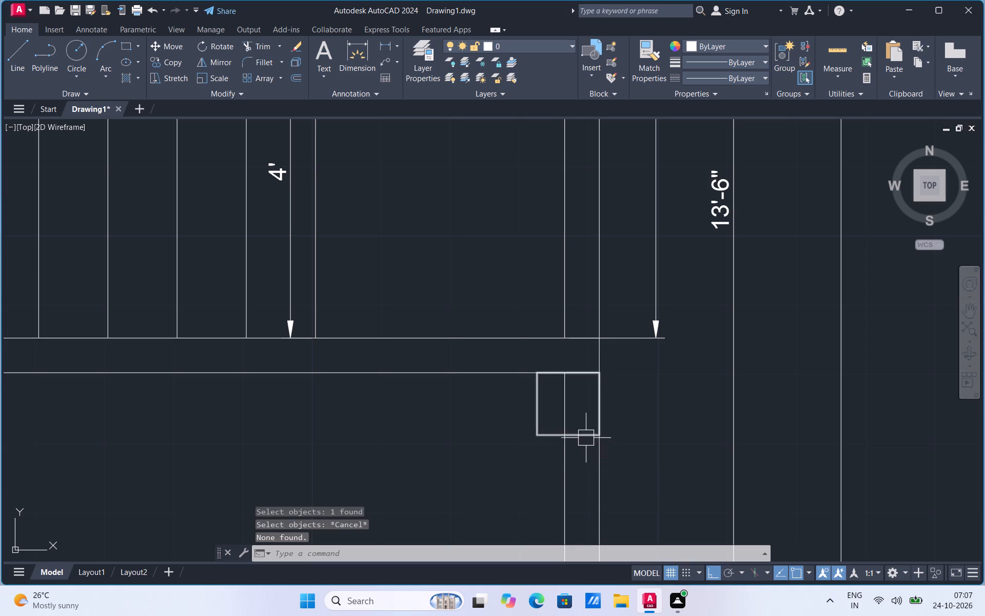
left_click(586, 438)
type("ex")
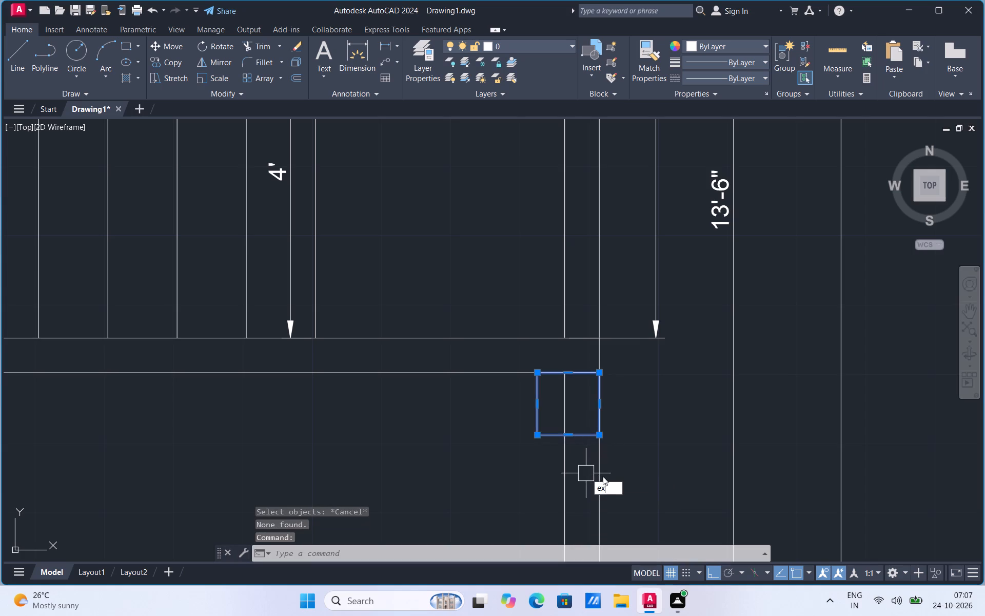
left_click(622, 512)
Erase the top and right edges of the exploded column below the staircase, which duplicate the wall lines.
left_click(583, 376)
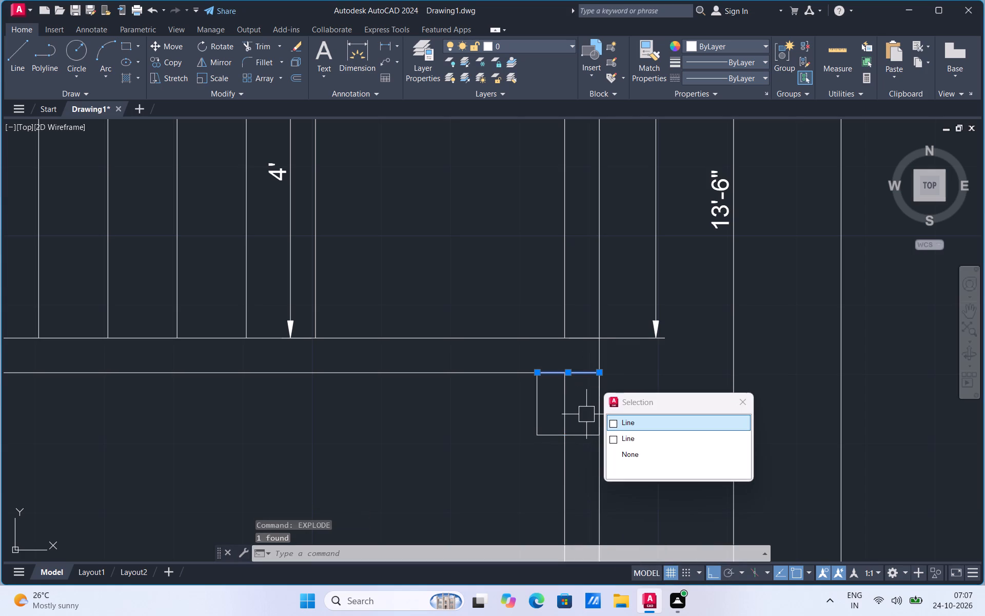
key("Delete")
left_click(601, 407)
key("Delete")
Explode the column midway down the left wall and erase its left edge, which duplicates the outer wall line.
scroll(574, 265, "down", 3)
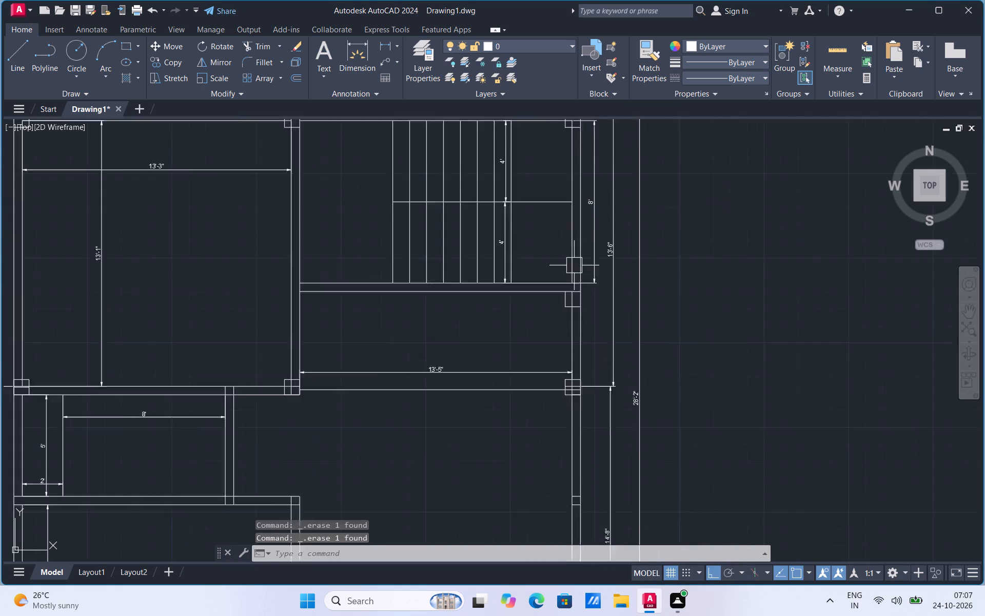
scroll(574, 265, "down", 1)
scroll(585, 335, "up", 4)
scroll(484, 357, "up", 1)
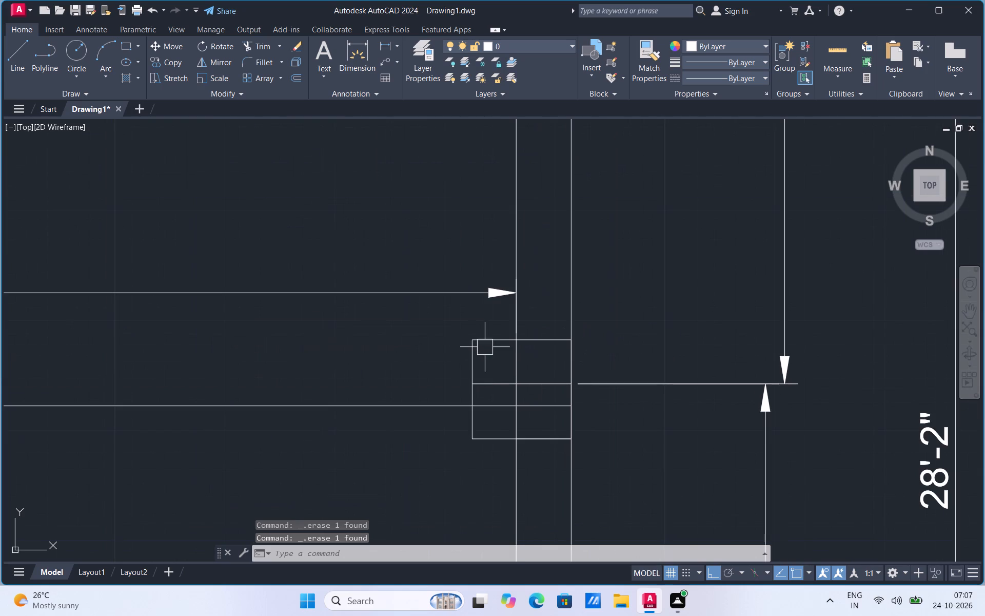
scroll(625, 363, "down", 5)
scroll(255, 377, "up", 3)
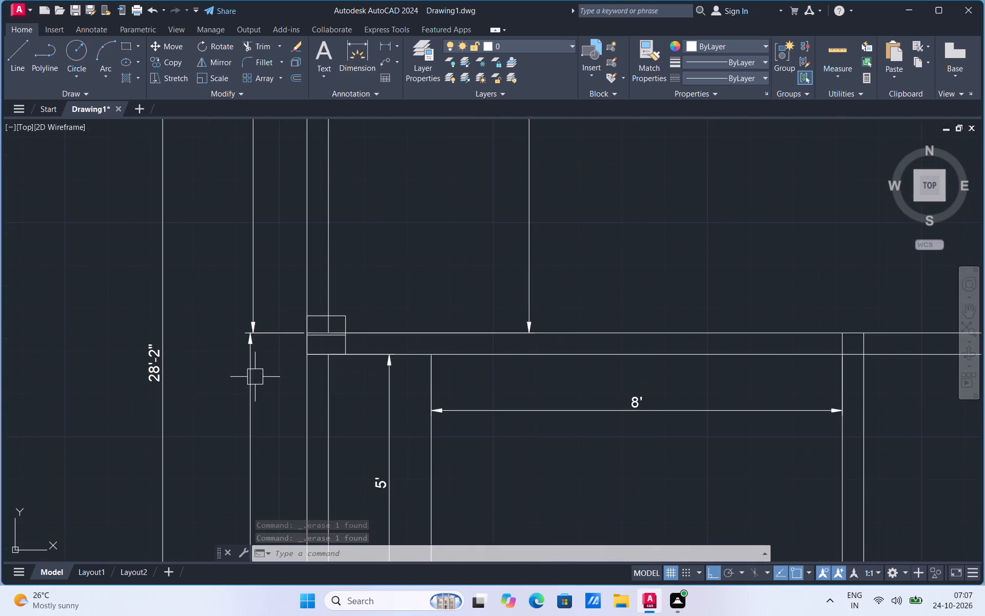
scroll(291, 322, "up", 3)
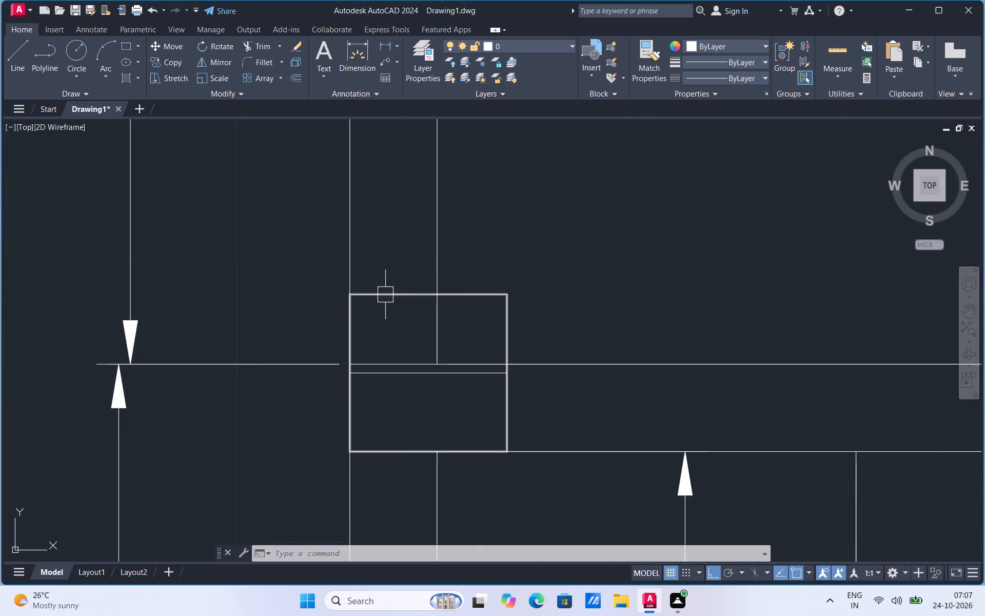
left_click(385, 295)
type("ex")
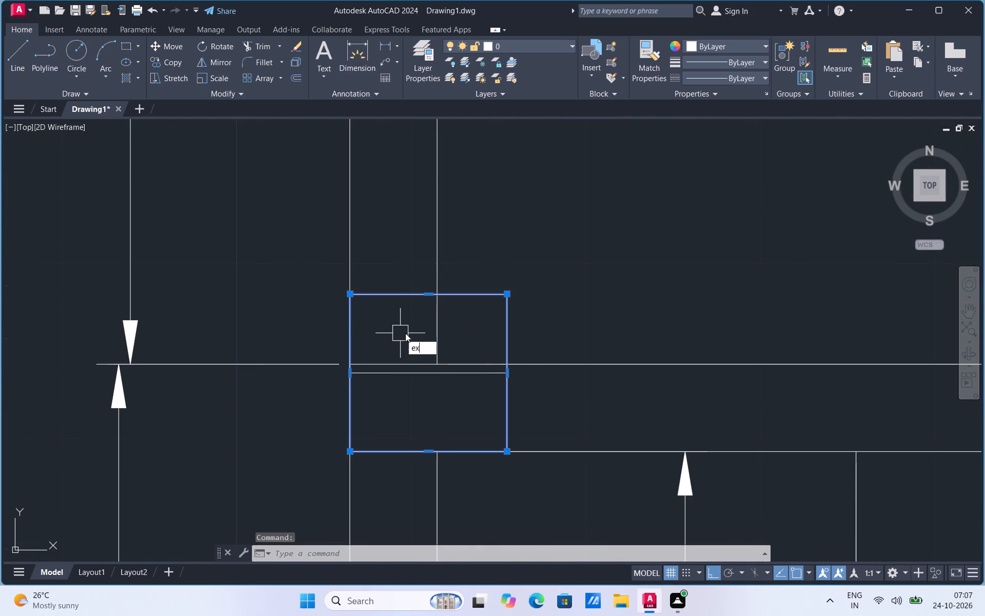
left_click(438, 372)
left_click(354, 331)
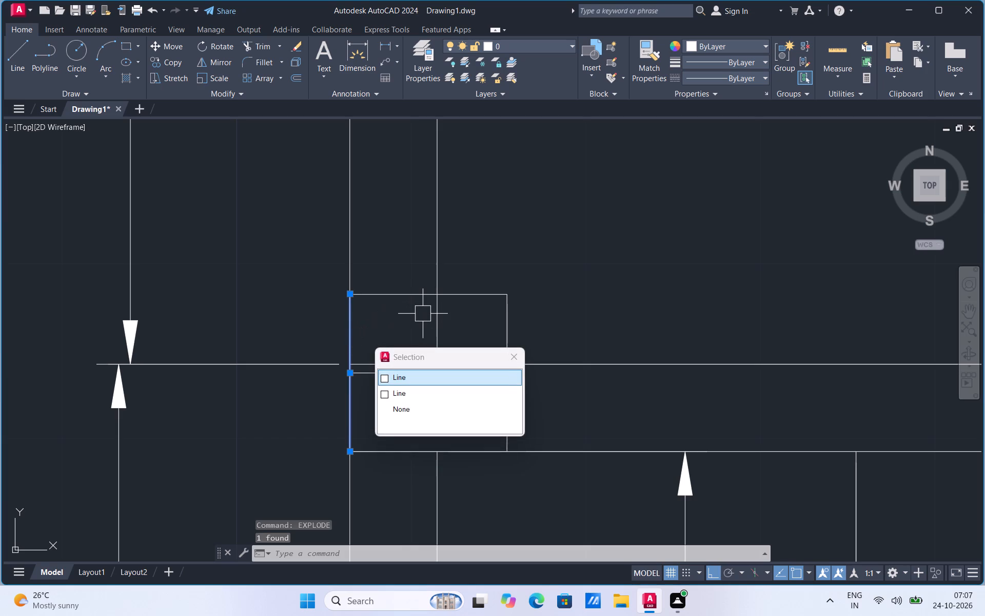
key("Delete")
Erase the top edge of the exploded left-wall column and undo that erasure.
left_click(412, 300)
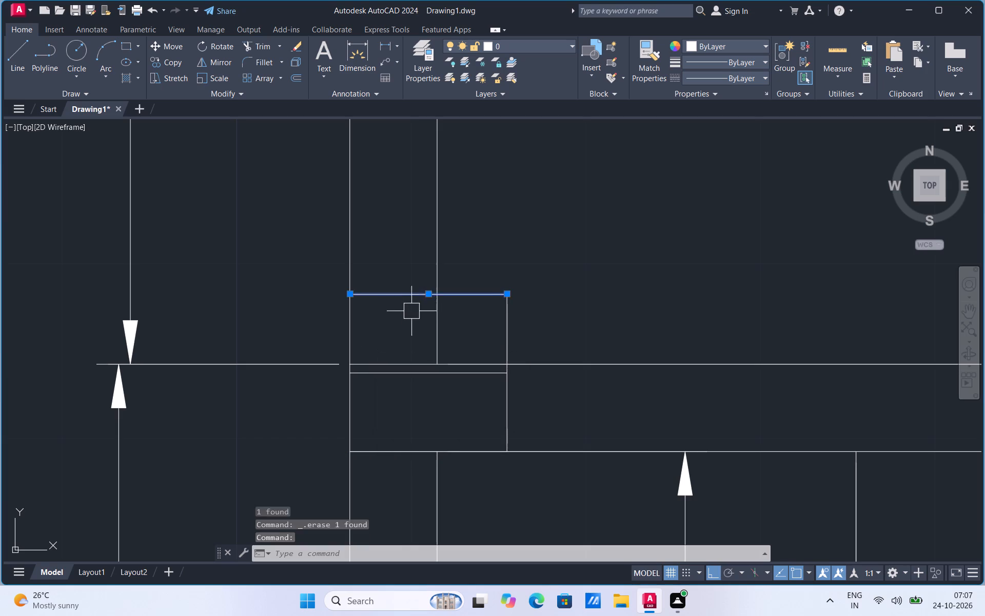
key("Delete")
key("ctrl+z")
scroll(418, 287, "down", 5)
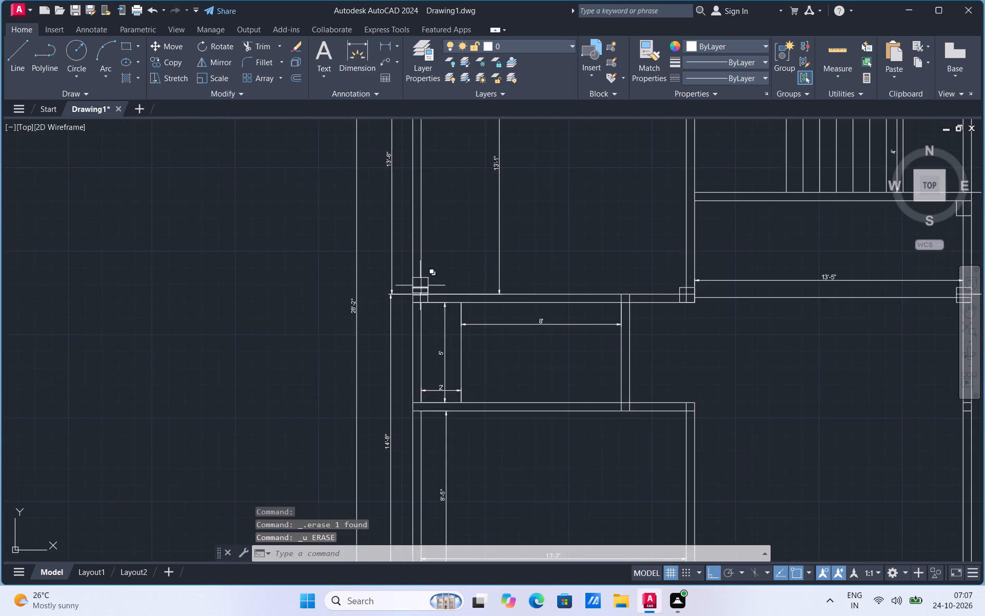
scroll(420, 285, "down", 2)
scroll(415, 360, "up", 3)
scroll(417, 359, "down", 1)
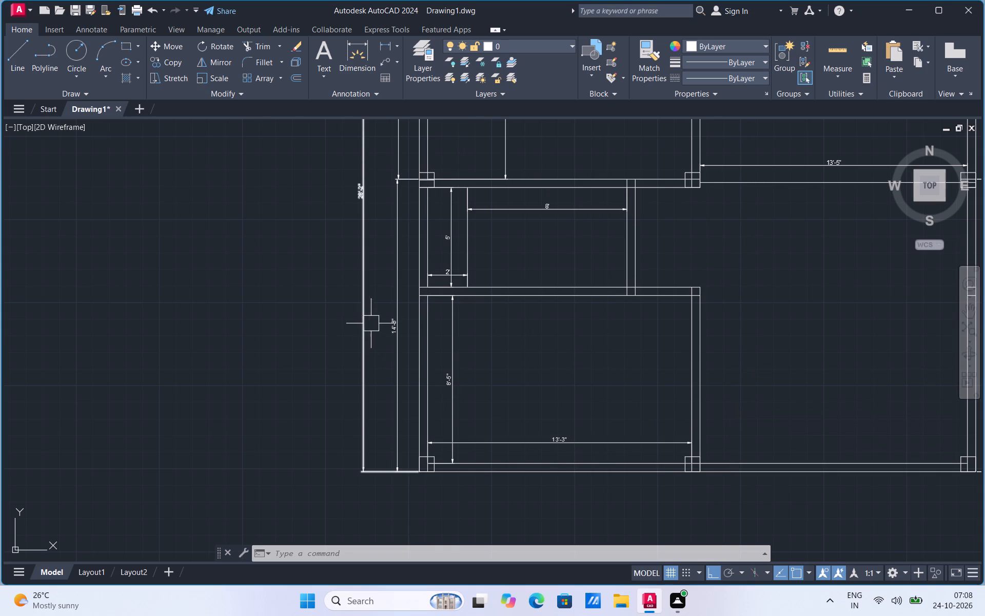
Explode the column at the bottom-left corner of the floor plan.
scroll(443, 474, "up", 3)
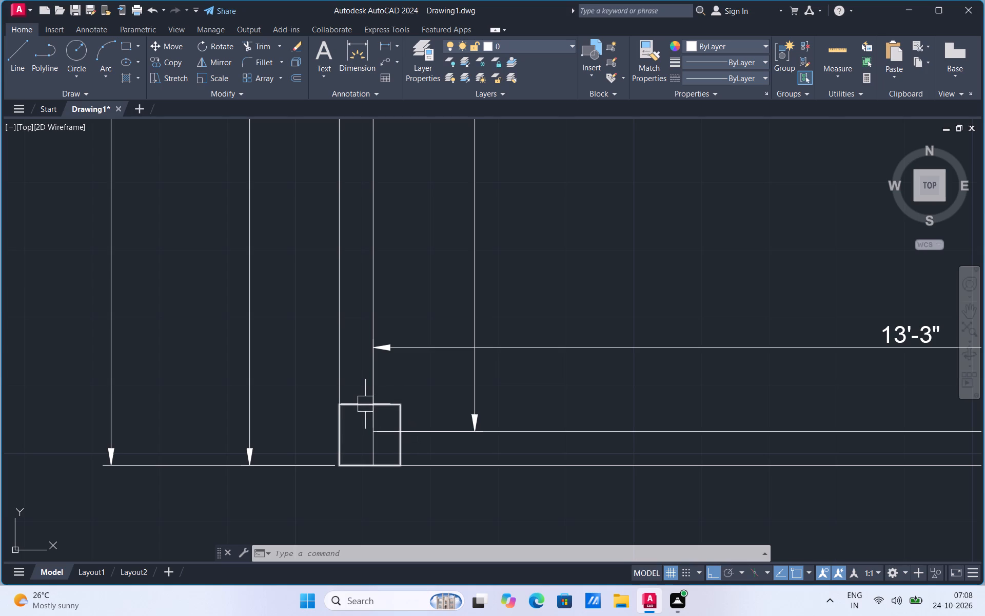
left_click(365, 404)
type("ex")
left_click(413, 441)
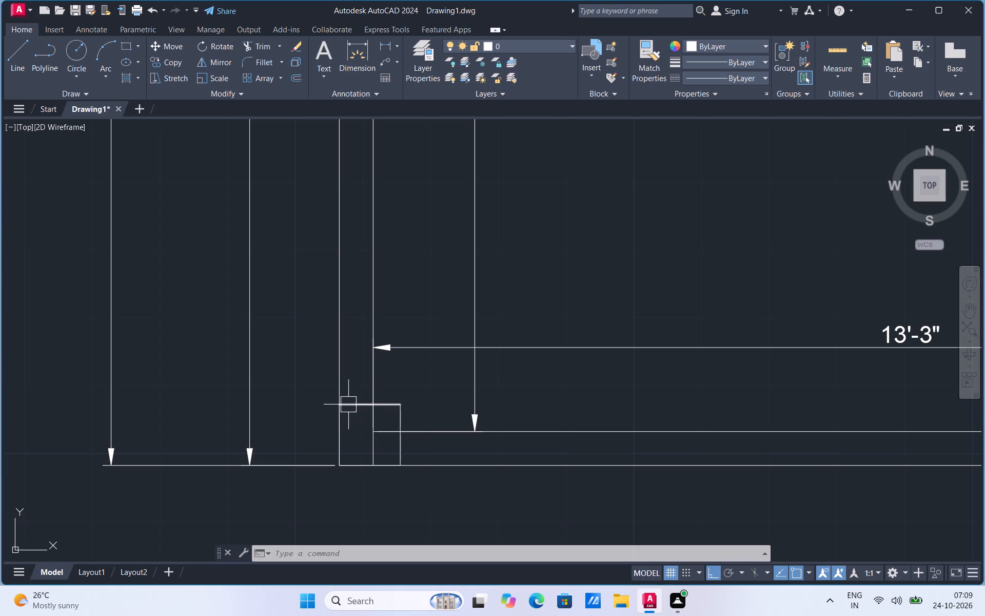
Explode the middle column on the bottom wall and erase its right and bottom edges, which duplicate the wall lines.
scroll(341, 408, "down", 3)
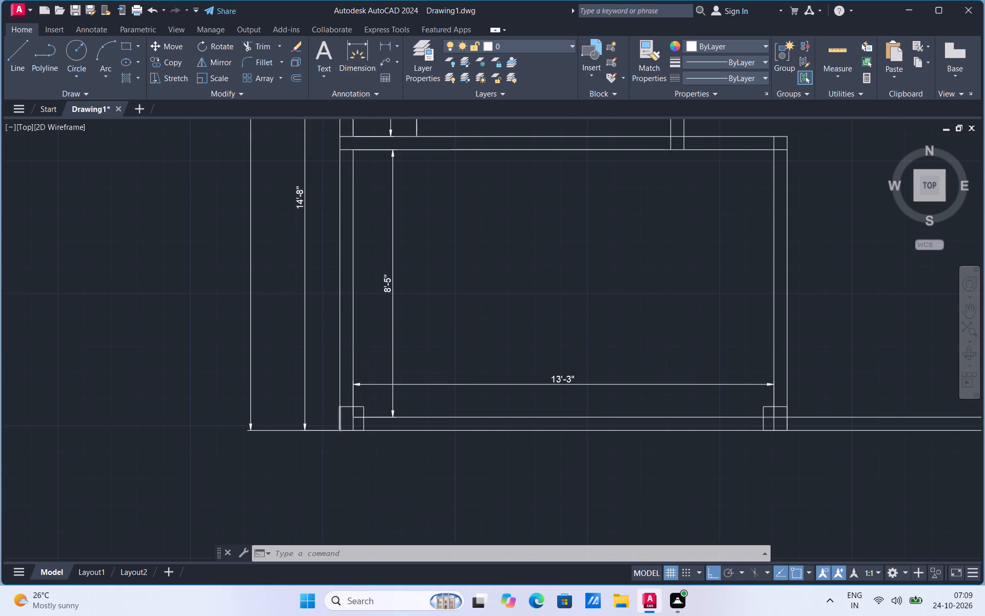
scroll(606, 410, "up", 3)
left_click(604, 403)
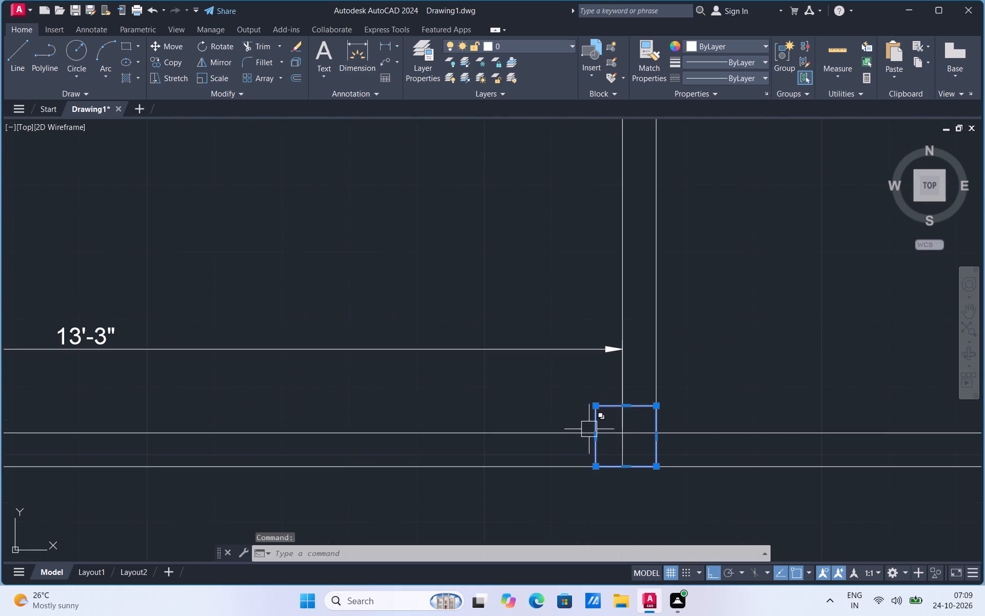
type("ex")
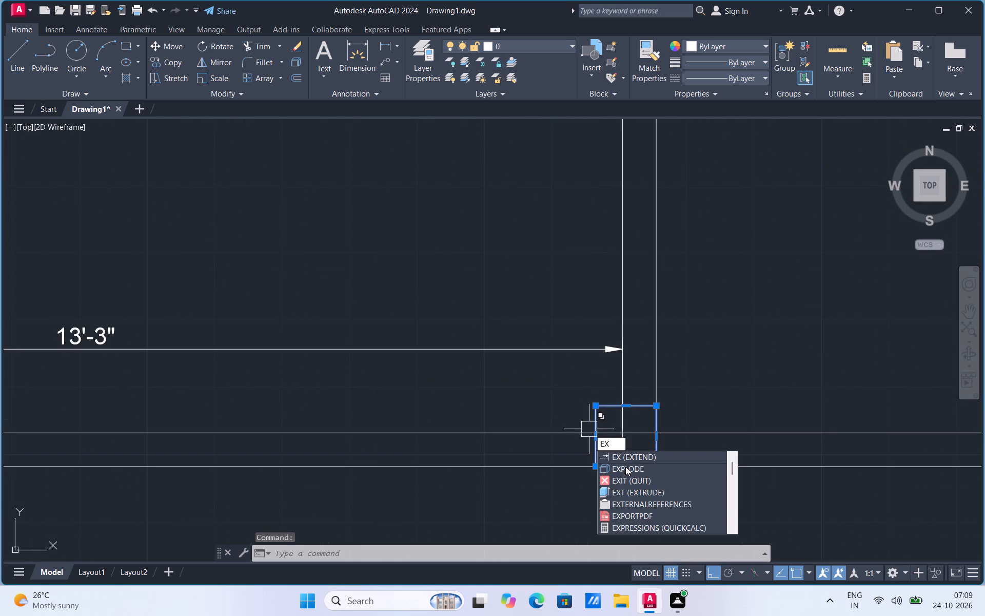
left_click(625, 467)
left_click(657, 450)
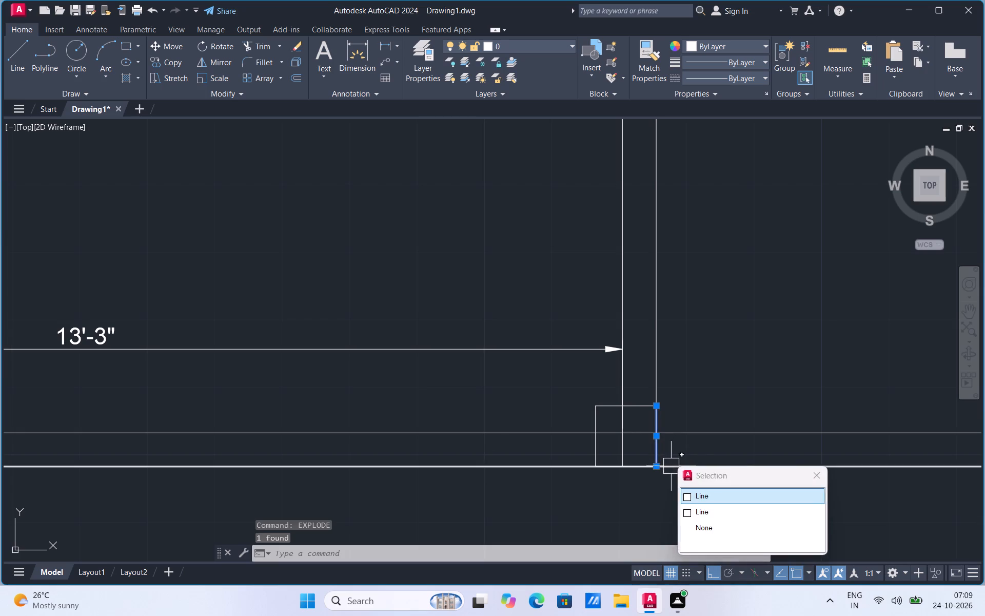
key("Delete")
left_click(646, 466)
key("Delete")
Explode the column at the bottom-right corner of the plan and erase its bottom and right edges over the wall lines.
scroll(486, 486, "down", 4)
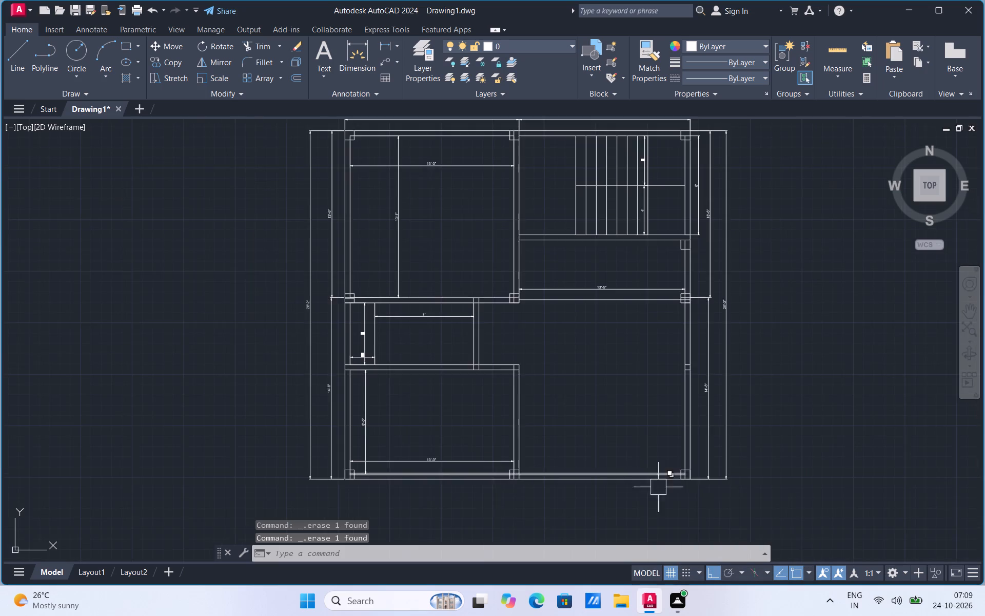
scroll(709, 480, "up", 4)
type("ex")
left_click(588, 426)
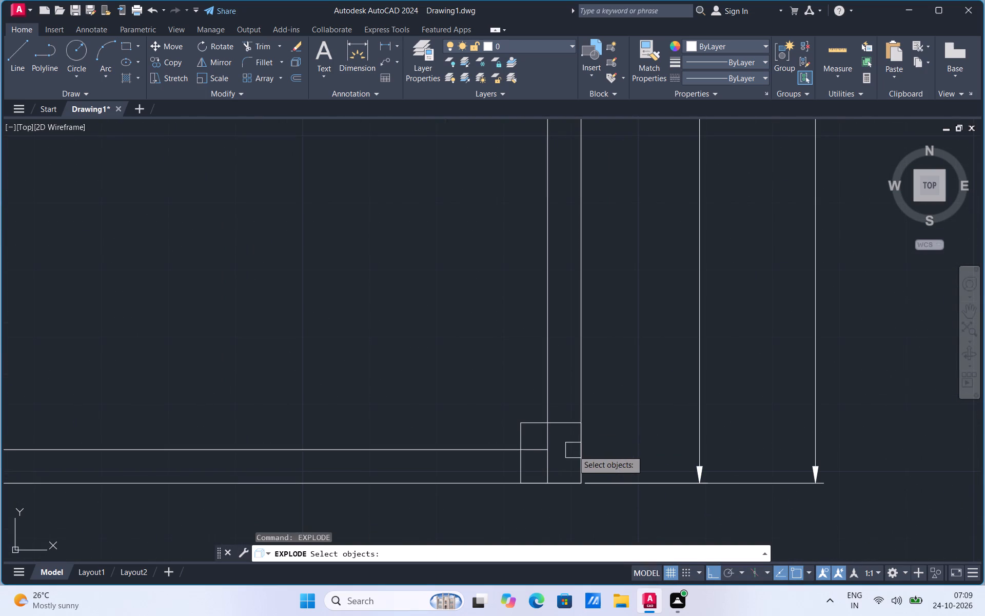
left_click(573, 450)
left_click(605, 450)
key("Escape")
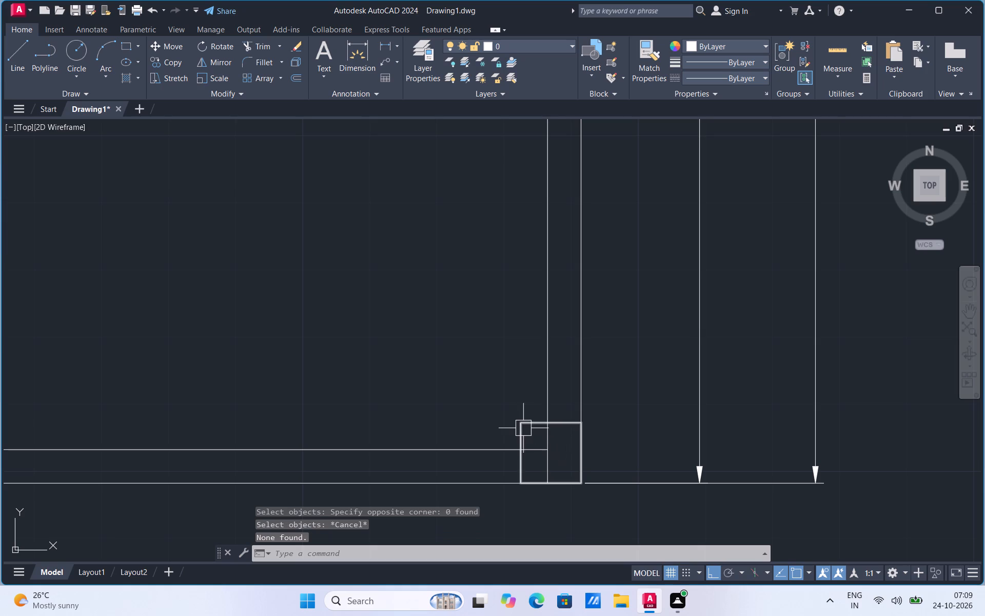
left_click(523, 427)
type("ex")
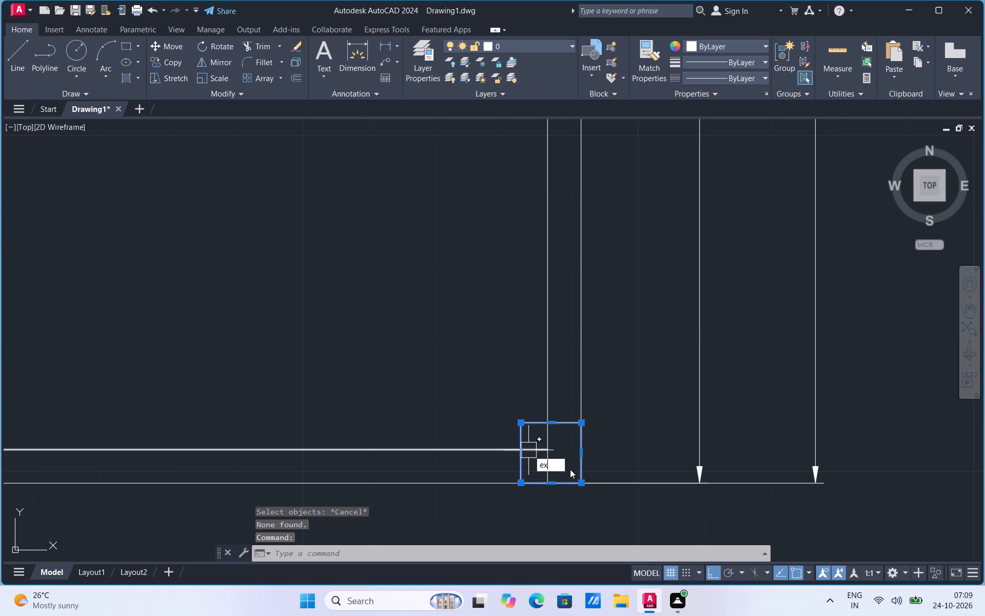
left_click(564, 488)
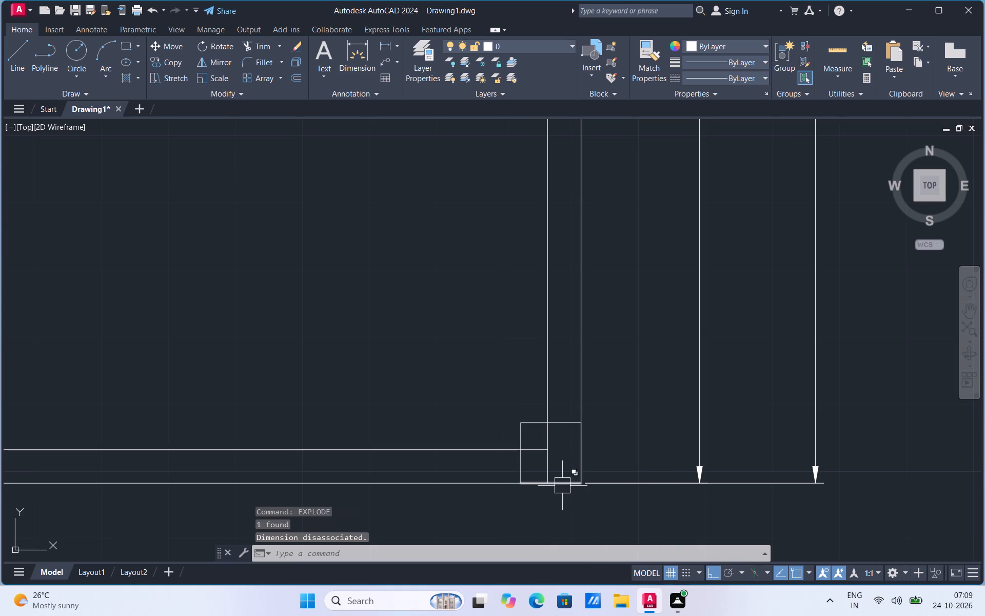
left_click(562, 486)
key("Delete")
left_click(578, 455)
key("Delete")
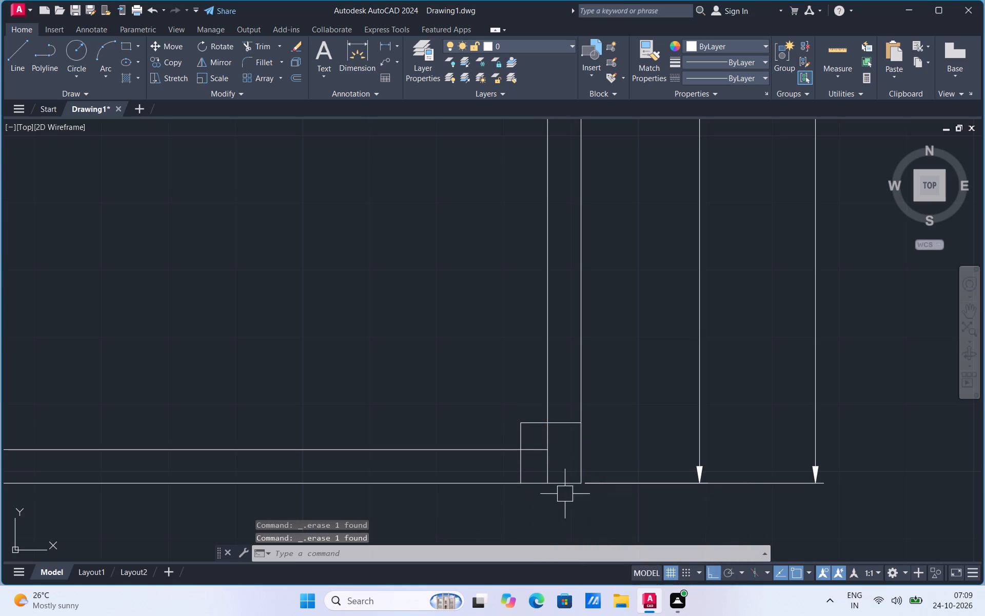
Explode the central column at the lower-right corner of the upper-left room and erase its bottom and right edges.
scroll(583, 518, "down", 4)
scroll(585, 383, "up", 3)
scroll(579, 370, "down", 3)
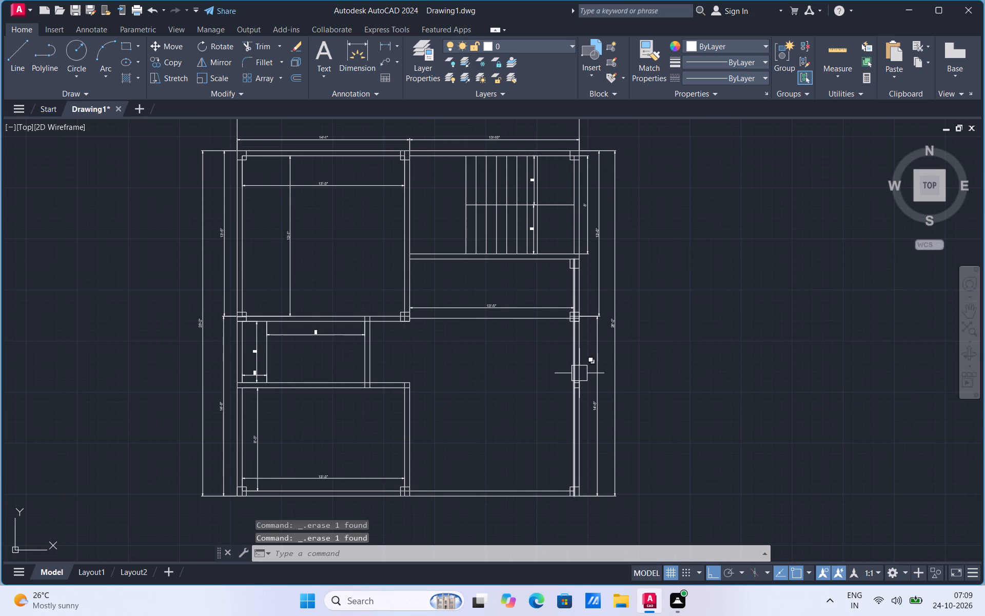
scroll(405, 313, "up", 4)
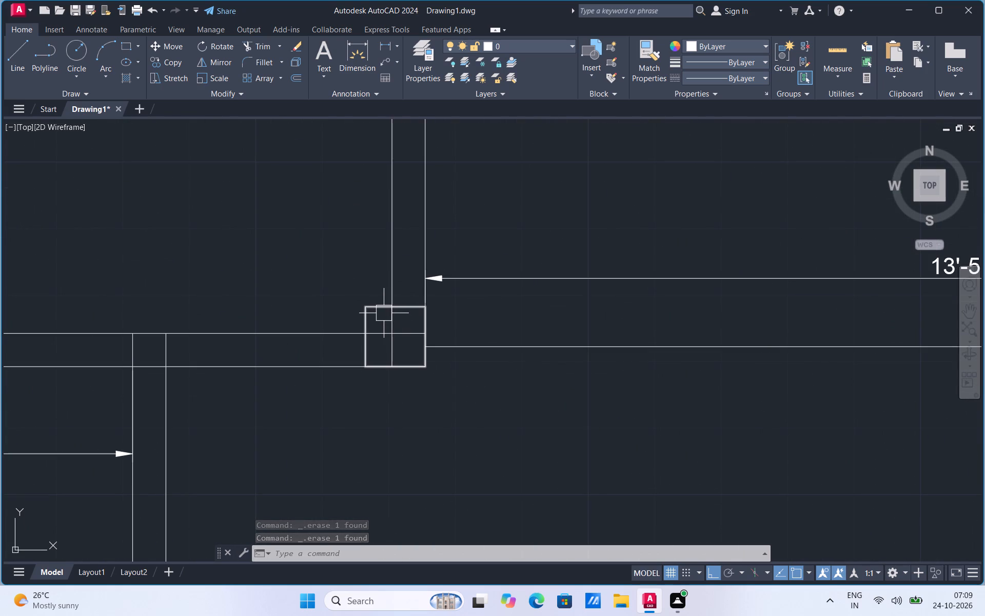
left_click(383, 312)
type("ex")
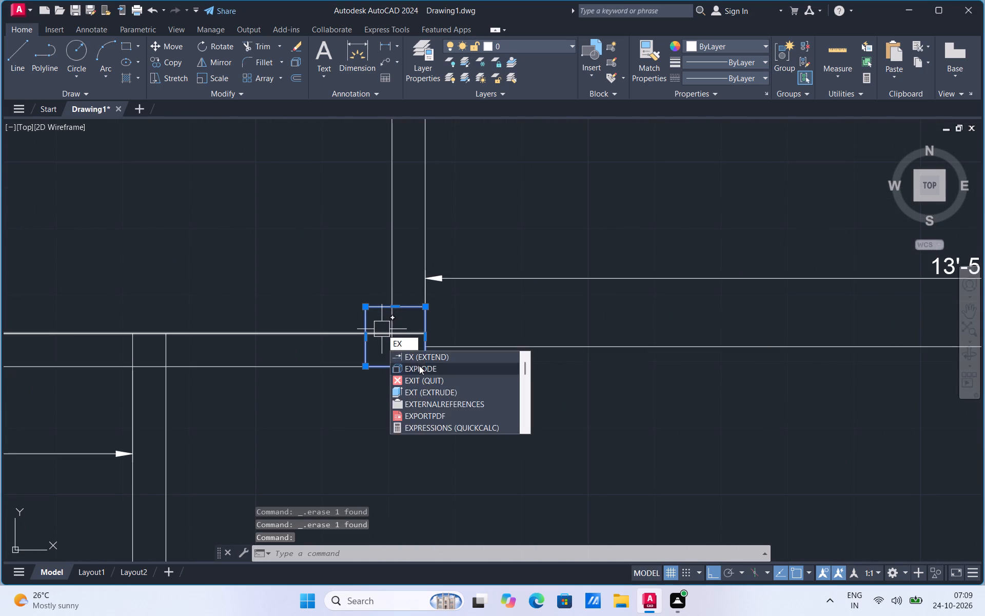
left_click(419, 365)
left_click(410, 367)
key("Delete")
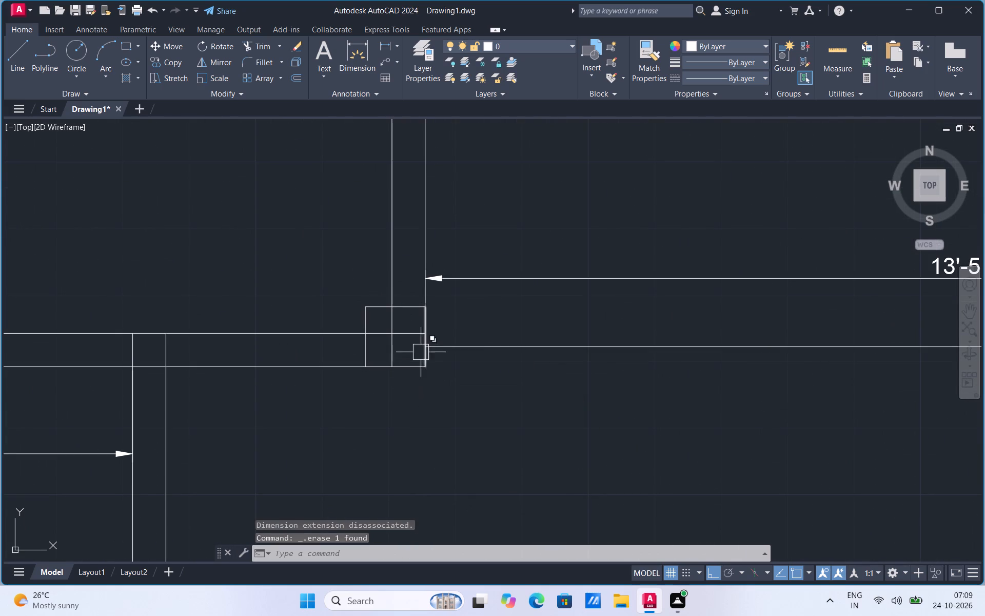
scroll(424, 324, "up", 2)
left_click(424, 317)
key("Delete")
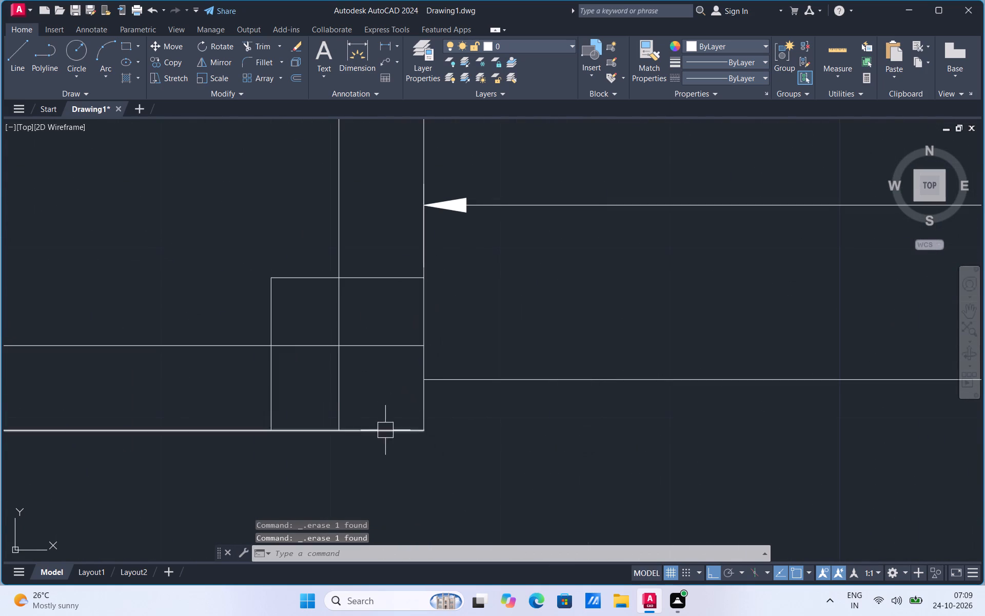
Explode the column midway down the right wall and erase its right edge, which duplicates the outer wall line.
scroll(385, 439, "down", 5)
scroll(659, 326, "up", 2)
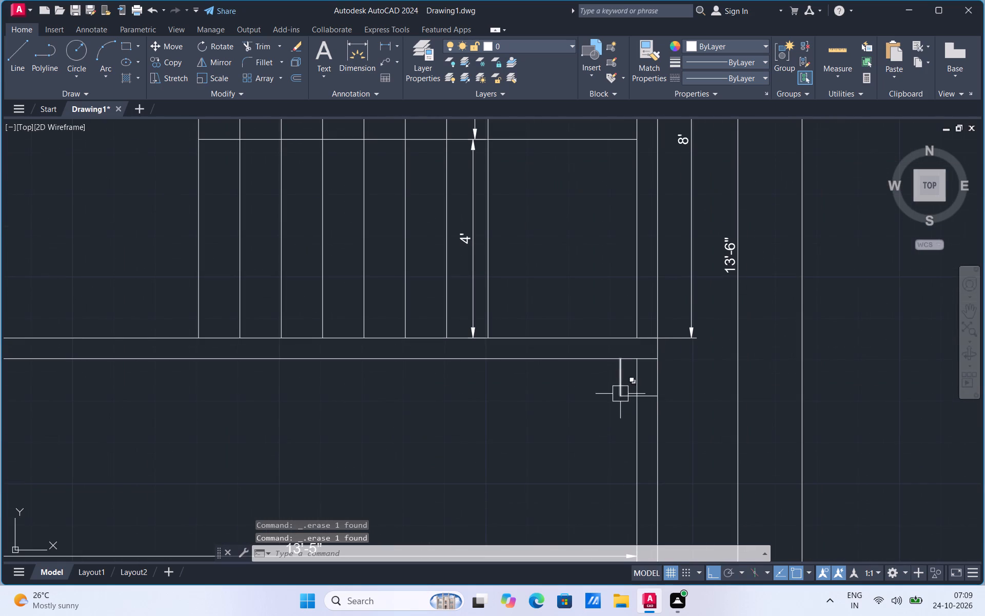
left_click(621, 392)
key("Escape")
scroll(563, 302, "down", 2)
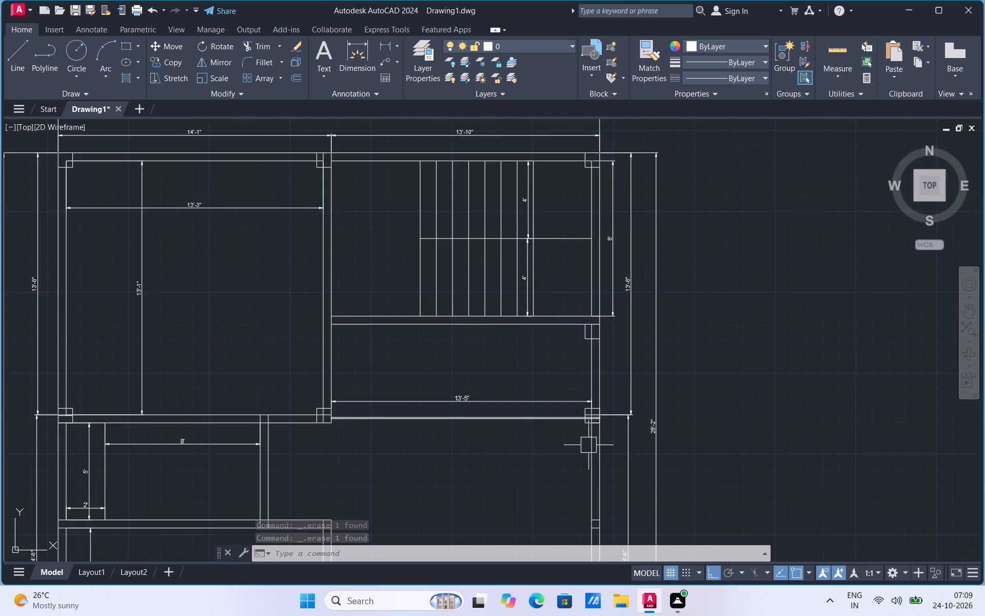
scroll(588, 445, "up", 3)
left_click(581, 295)
type("ex")
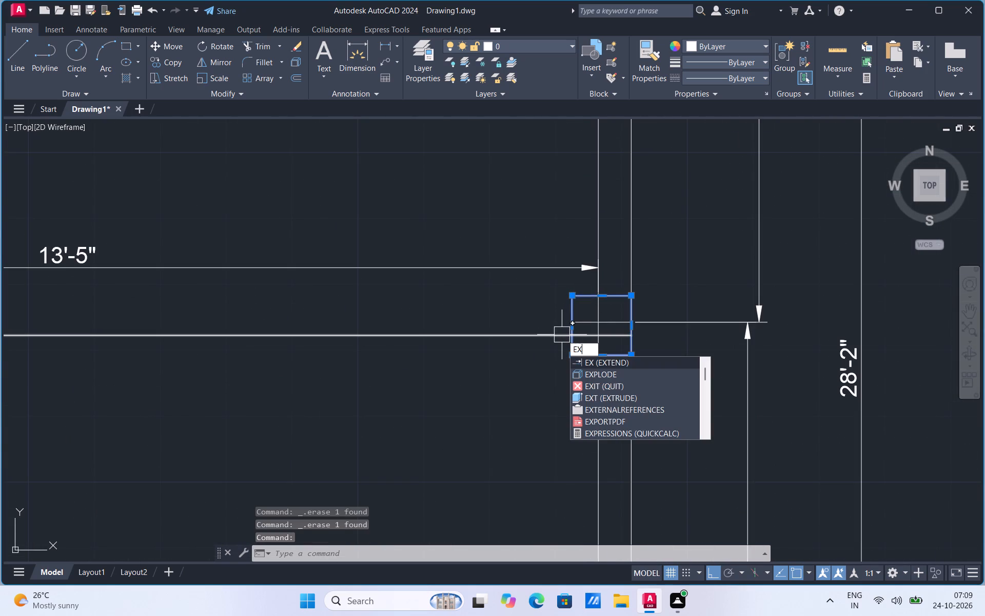
left_click(603, 374)
scroll(627, 319, "up", 2)
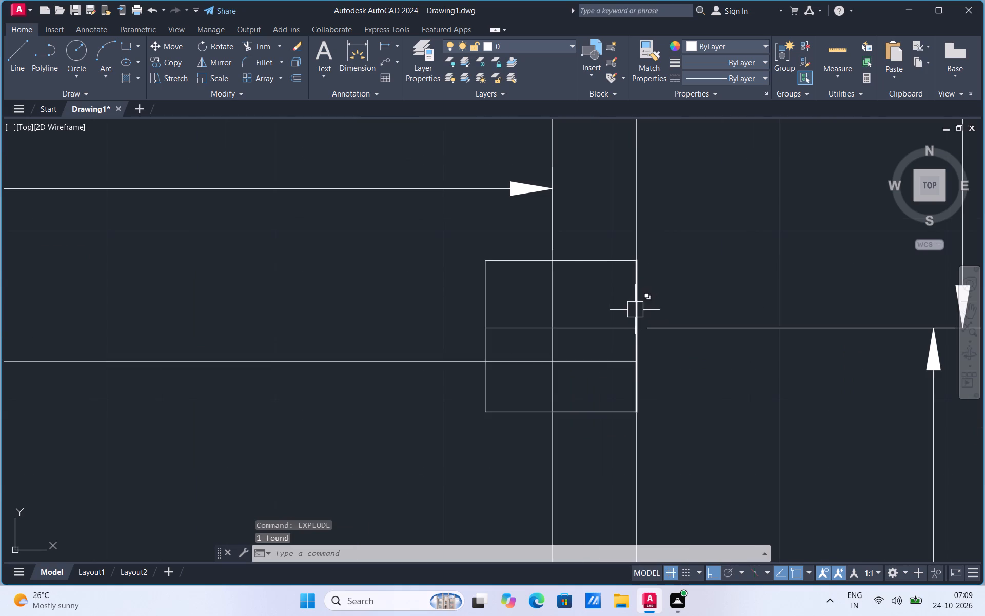
left_click(634, 310)
key("Delete")
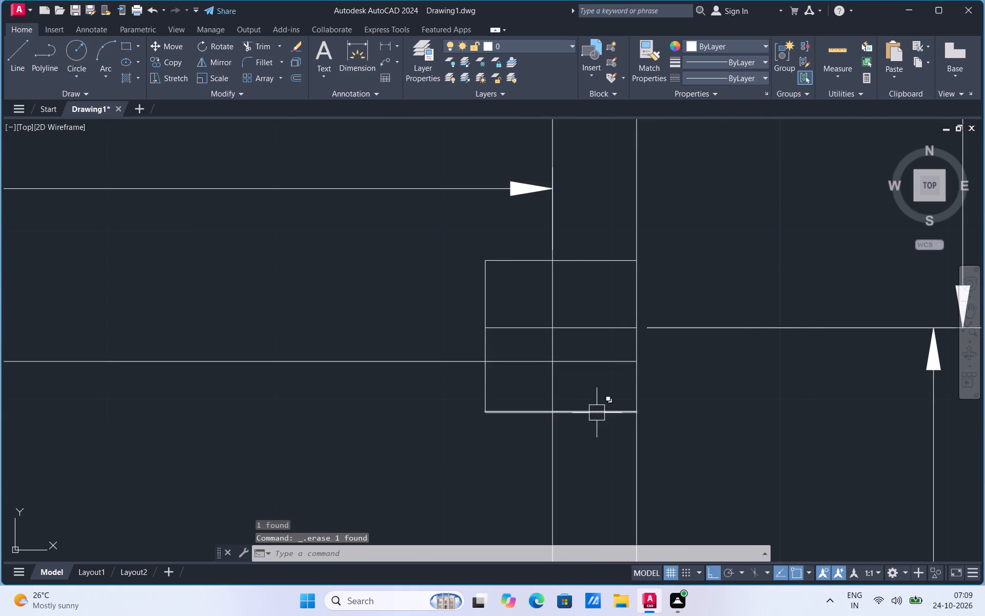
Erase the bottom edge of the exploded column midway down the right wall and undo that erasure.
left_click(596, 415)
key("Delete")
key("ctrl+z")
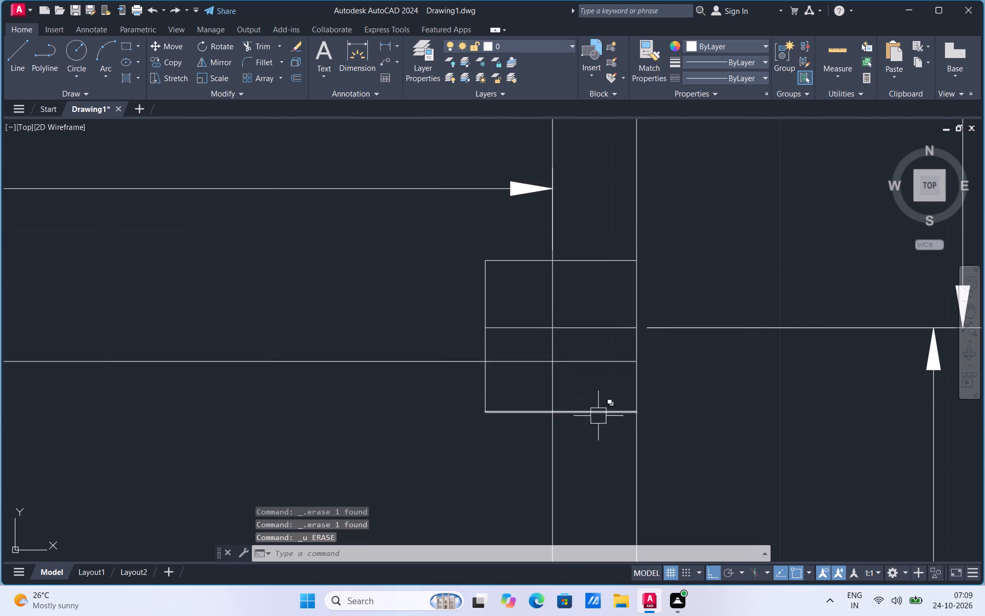
Examine the whole floor plan room by room, checking the walls, columns and dimensions.
scroll(657, 428, "down", 3)
scroll(725, 406, "down", 2)
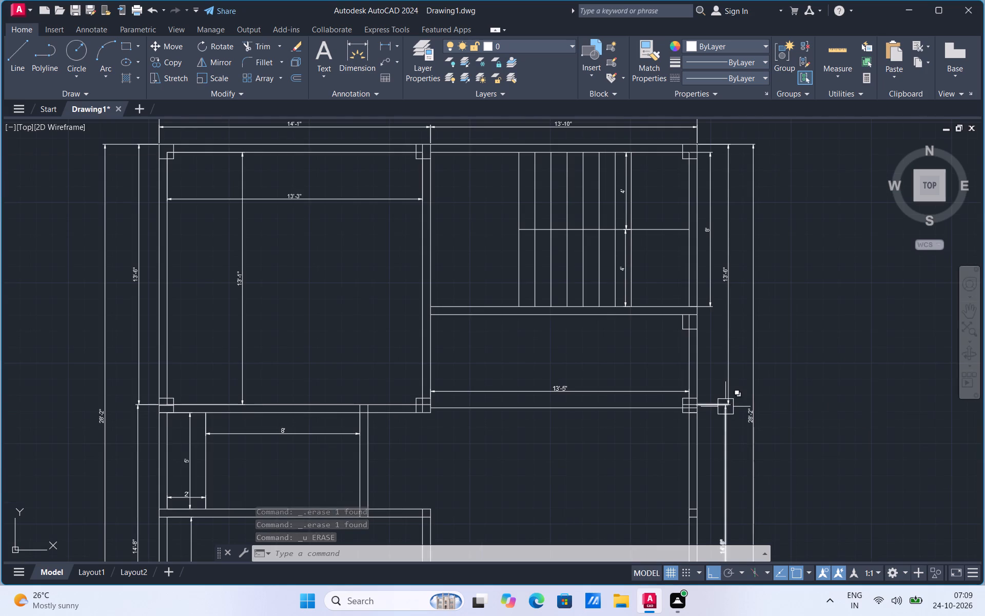
scroll(706, 401, "down", 1)
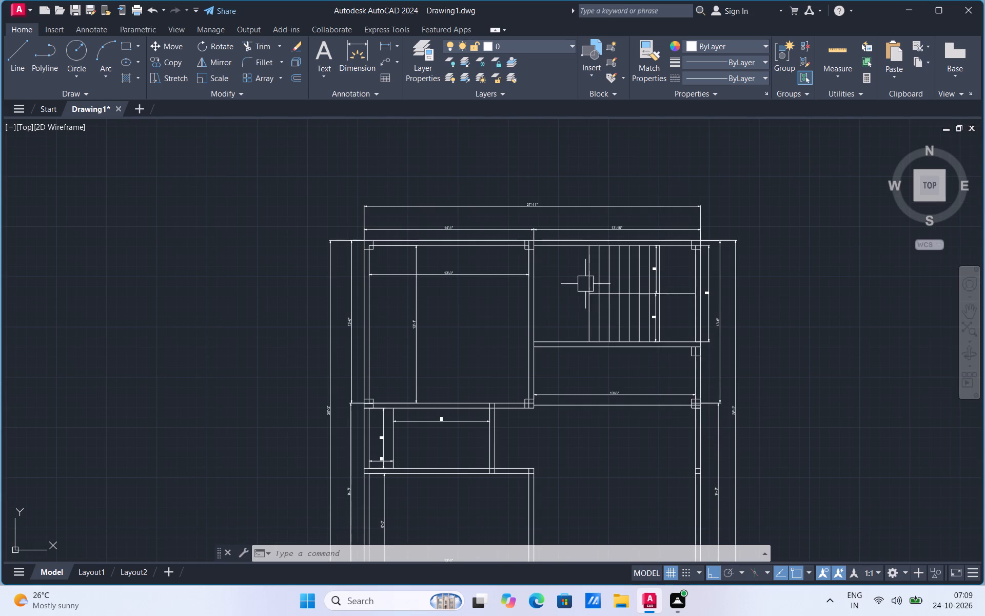
scroll(514, 228, "up", 1)
scroll(583, 179, "up", 1)
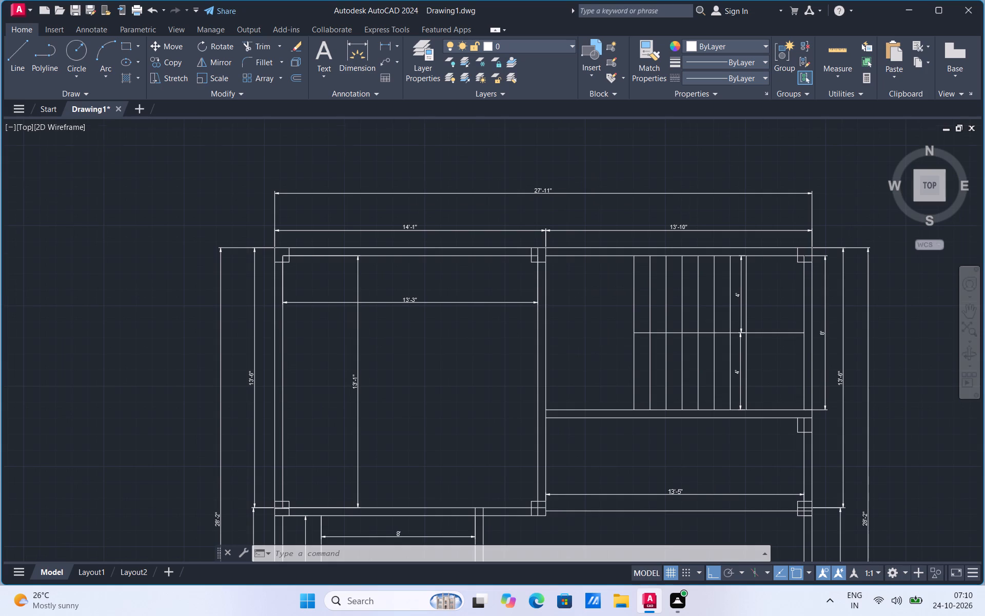
scroll(540, 190, "down", 2)
scroll(421, 271, "up", 3)
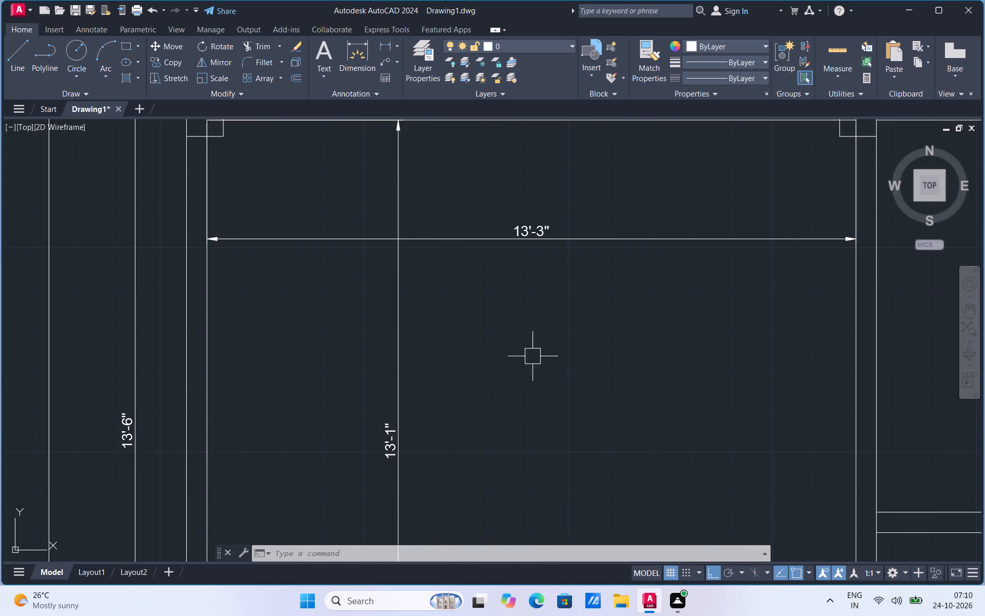
scroll(567, 321, "down", 2)
scroll(396, 445, "up", 1)
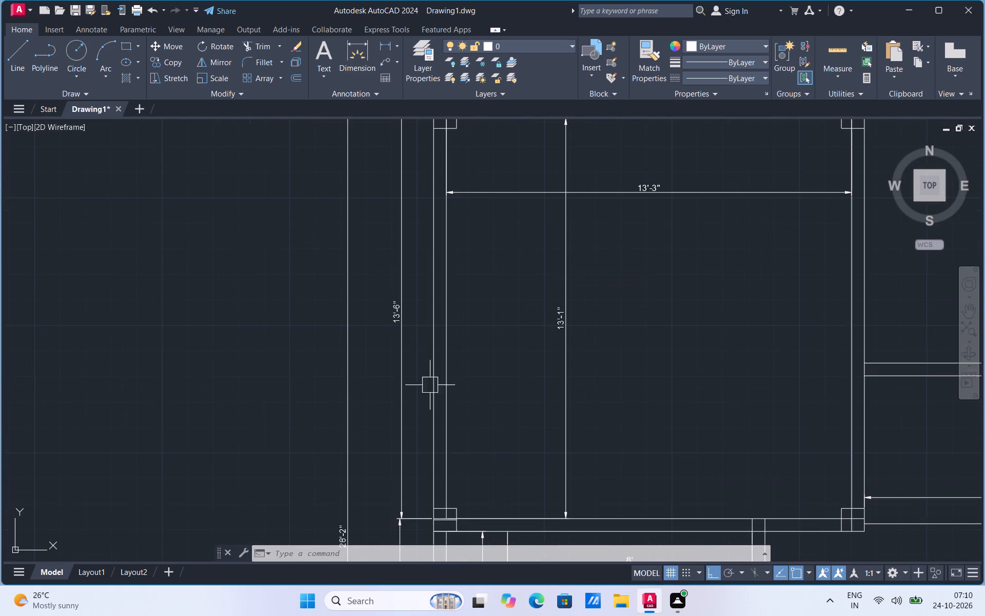
scroll(458, 329, "down", 3)
scroll(458, 368, "up", 4)
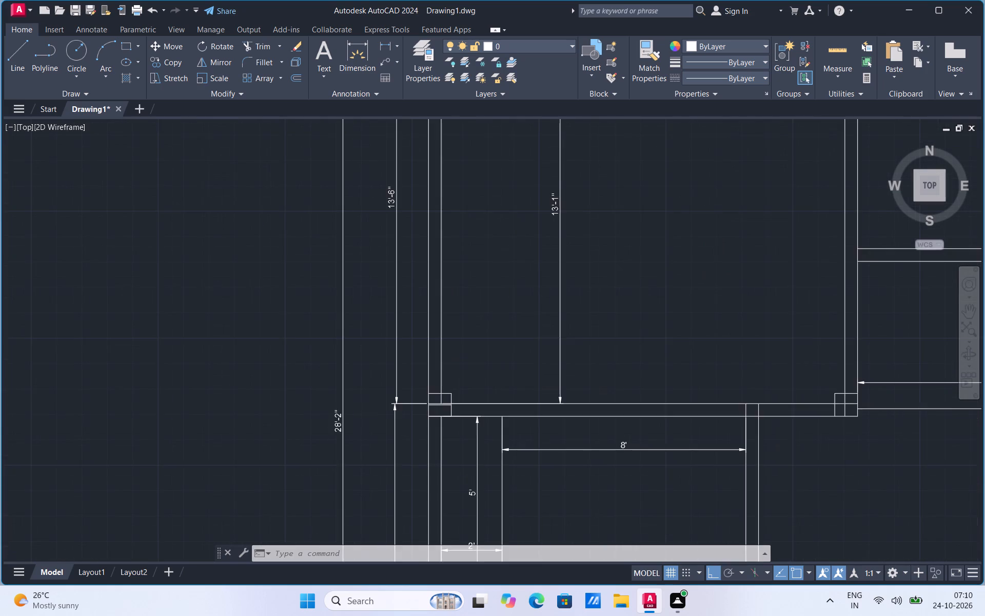
scroll(436, 296, "down", 2)
scroll(504, 431, "up", 2)
scroll(452, 316, "down", 4)
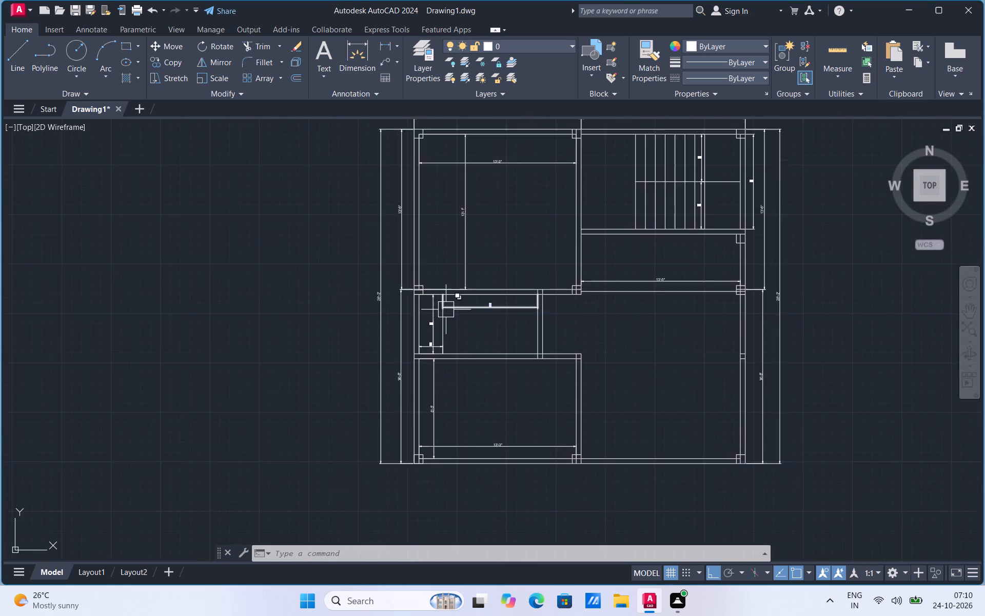
scroll(470, 397, "up", 3)
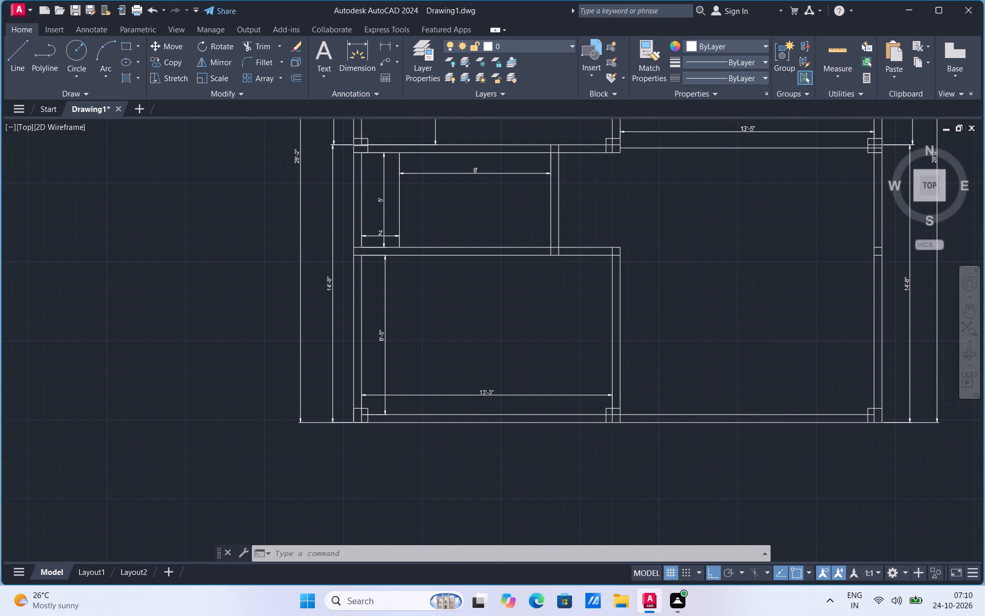
scroll(466, 398, "down", 1)
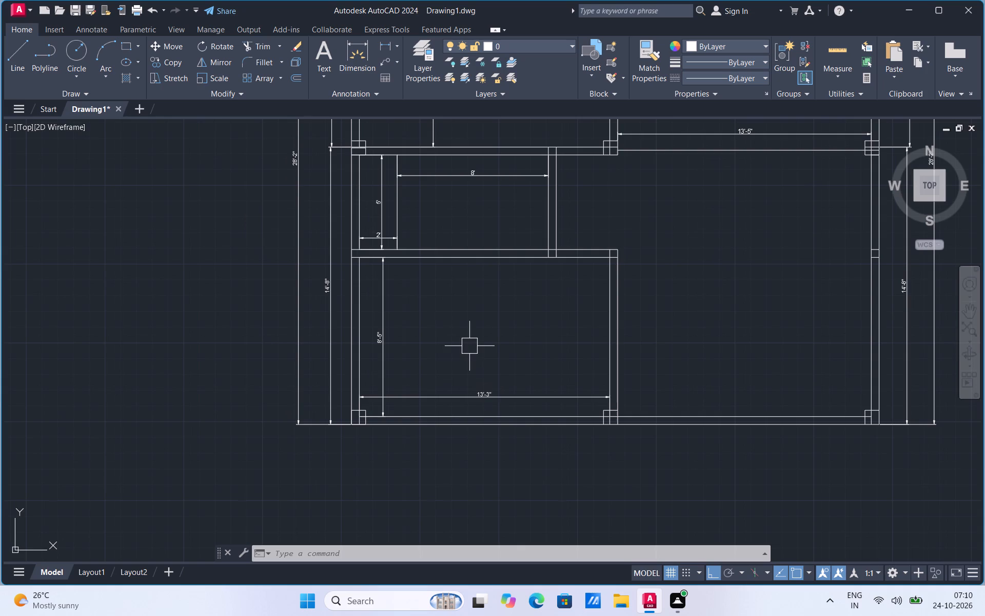
Copy the horizontal wall line just below the 13'-5" dimension straight down by 11'10" into the large right-hand room.
scroll(381, 447, "down", 1)
scroll(672, 233, "up", 2)
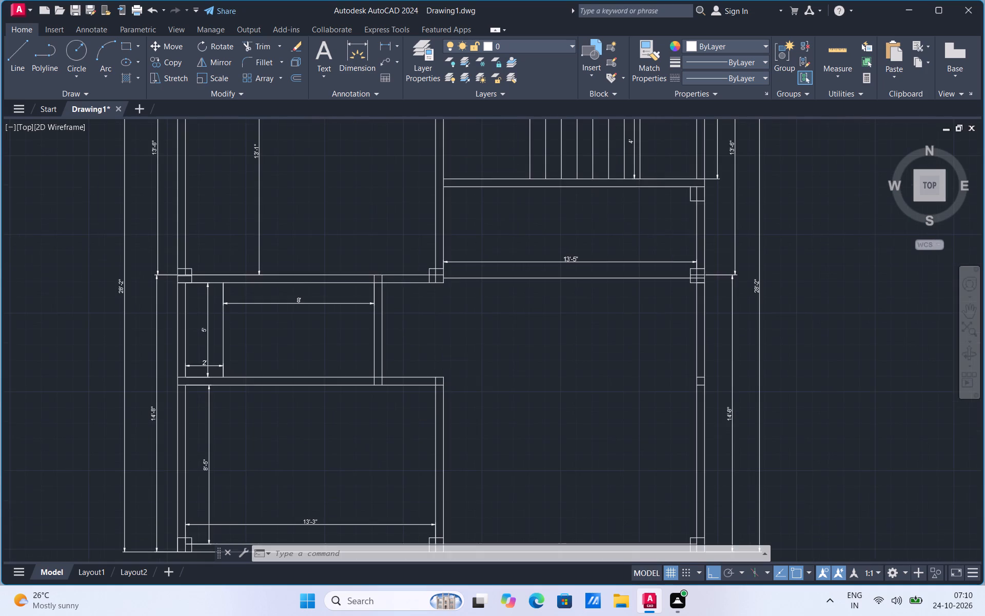
left_click(556, 311)
right_click(556, 311)
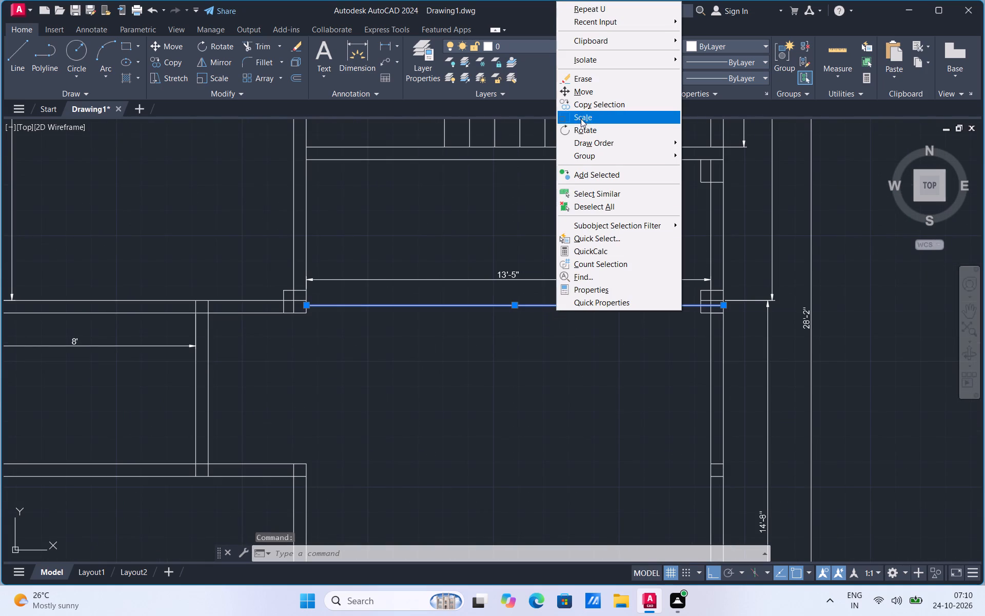
left_click(590, 106)
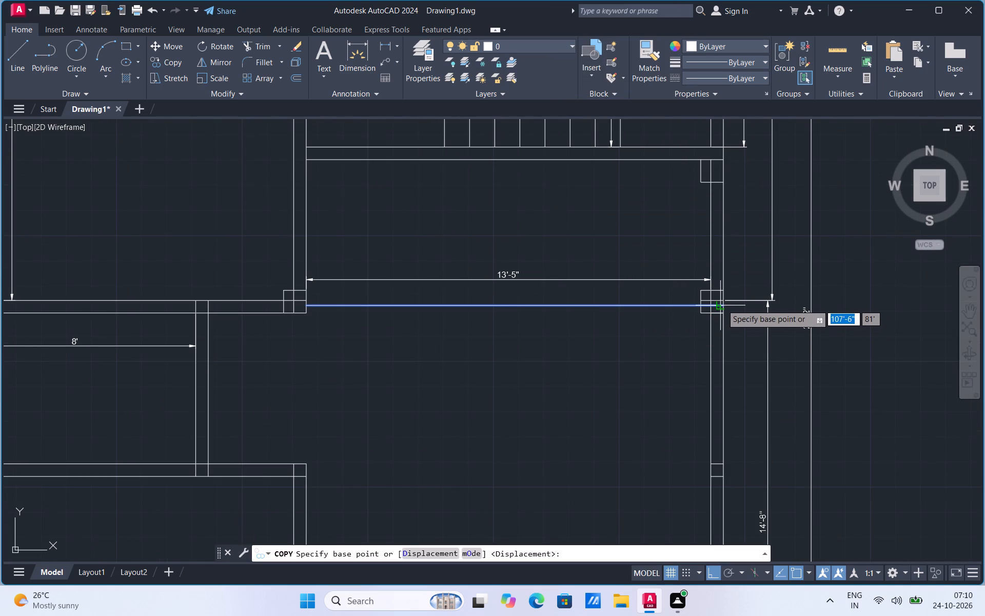
left_click(722, 304)
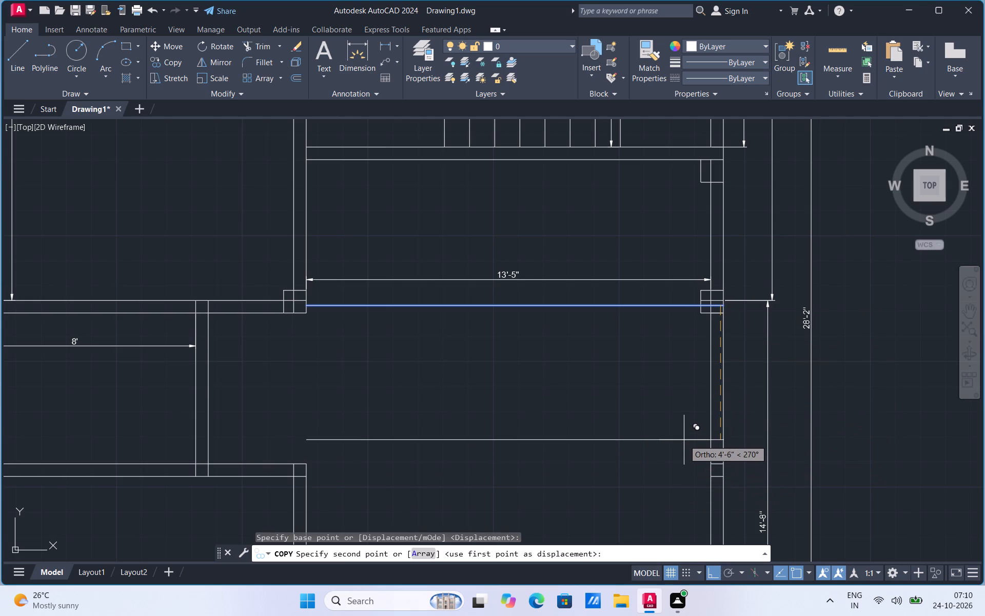
type("11'10")
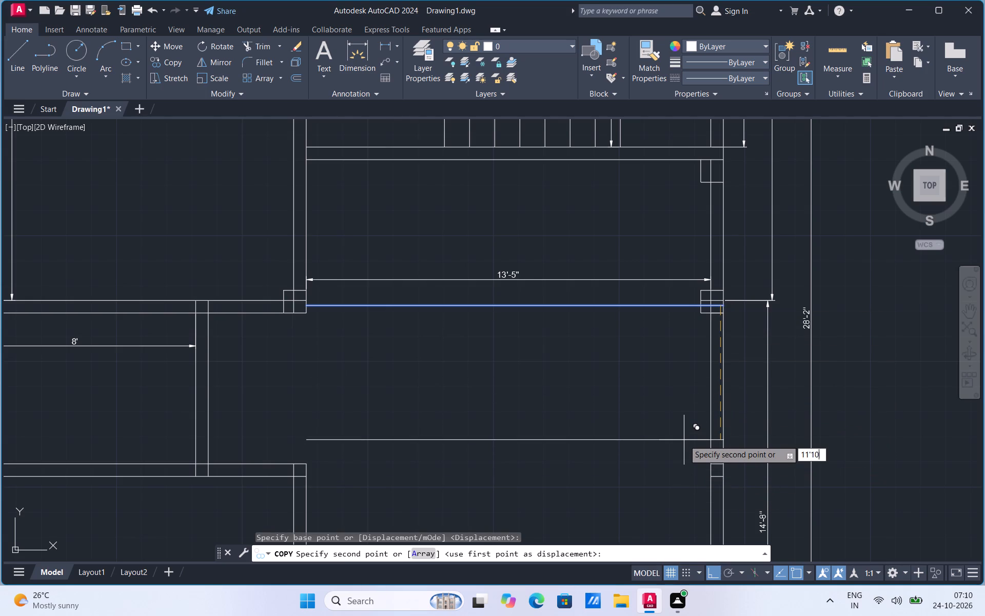
key("shift+quotedbl")
key("Return")
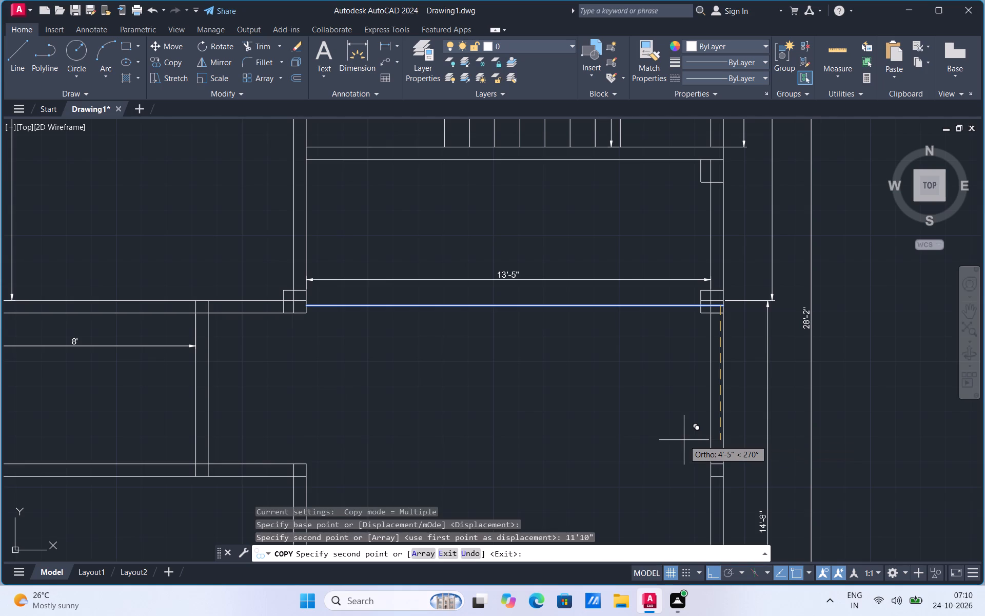
scroll(700, 213, "down", 2)
scroll(690, 314, "up", 1)
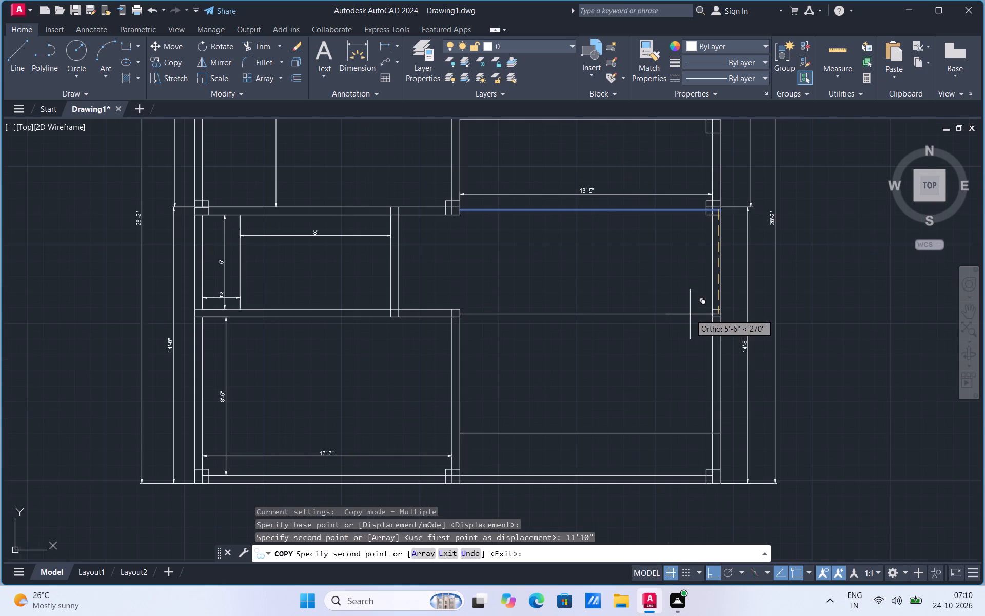
key("Escape")
Copy the new horizontal line 5" downward to give the lower wall its second face.
scroll(683, 438, "up", 1)
left_click(685, 433)
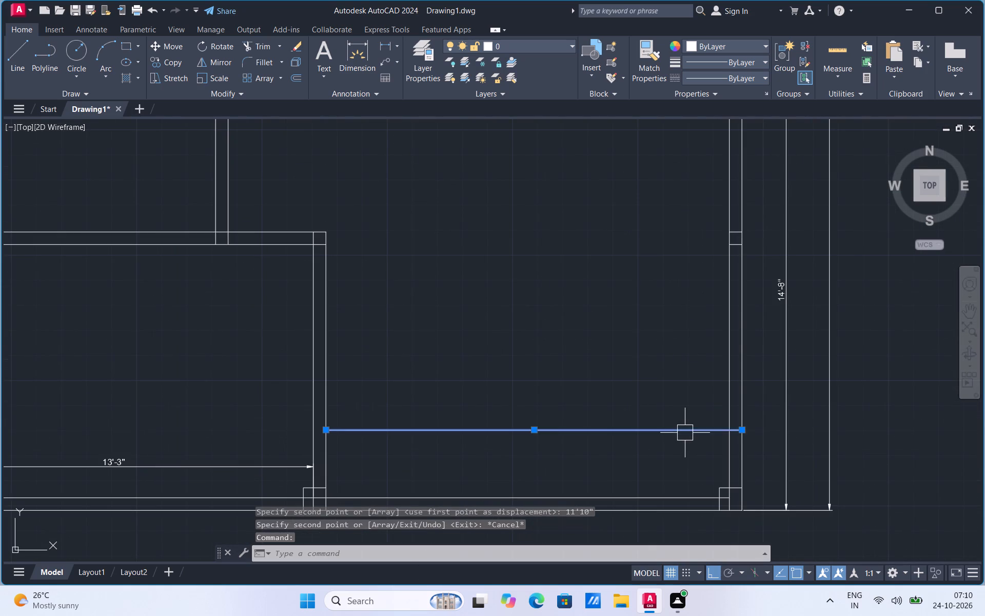
right_click(685, 433)
left_click(720, 230)
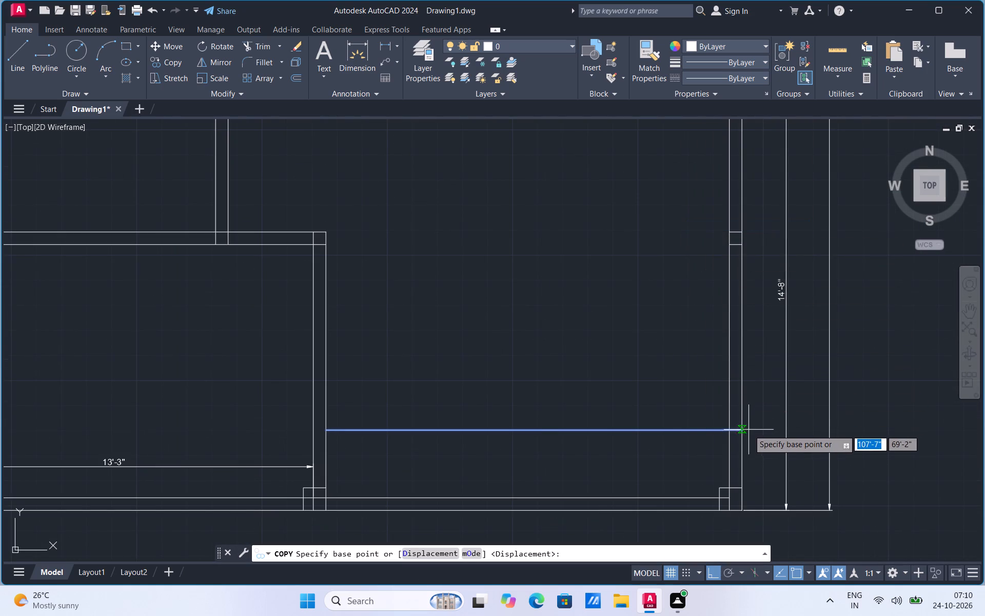
left_click(744, 431)
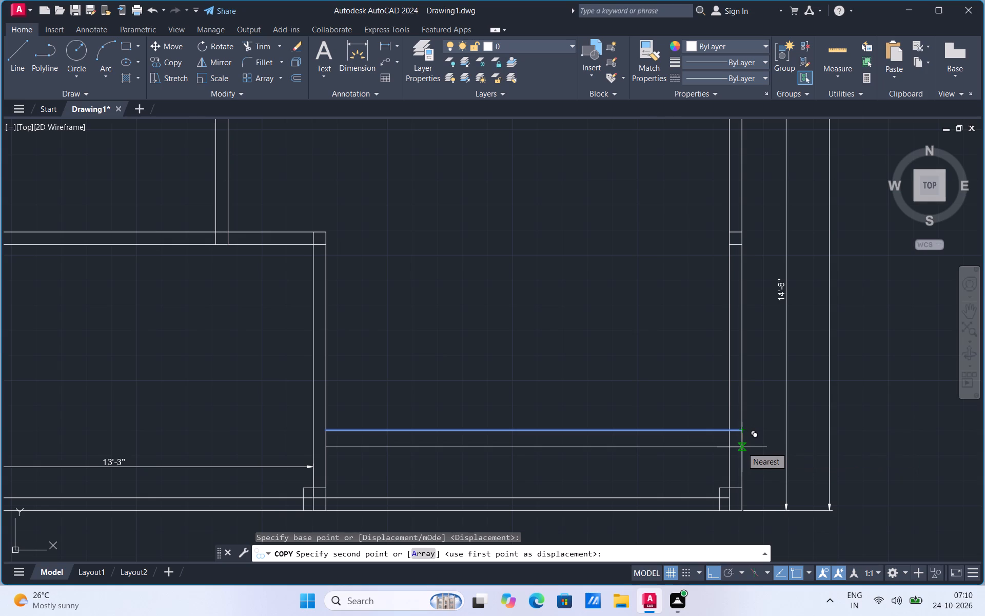
key("5")
key("Return")
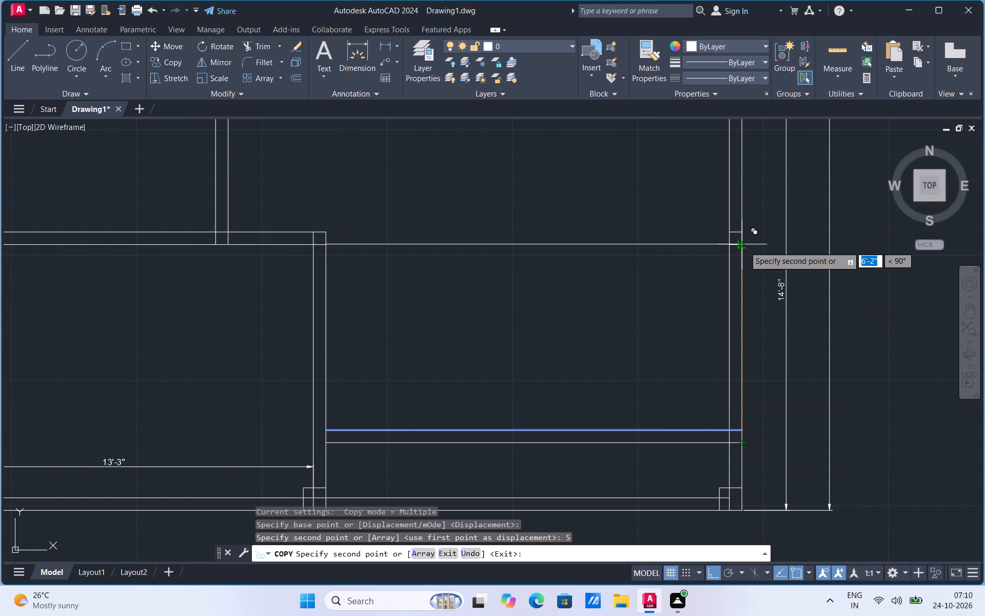
key("Escape")
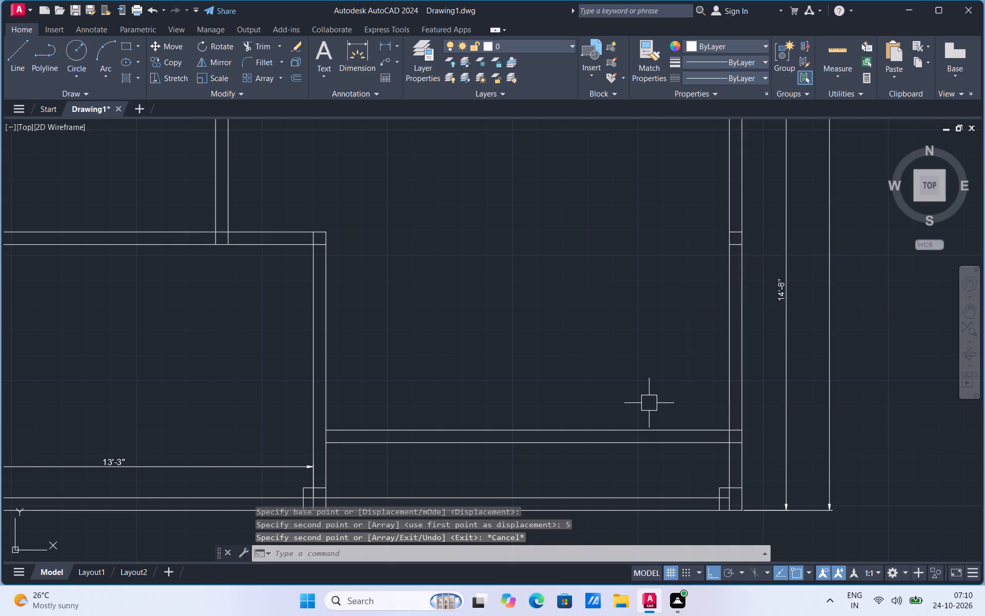
Extend both lines of the new 5" wall to the left face of the central partition and trim the excess crossing the lower-left room.
scroll(552, 467, "down", 1)
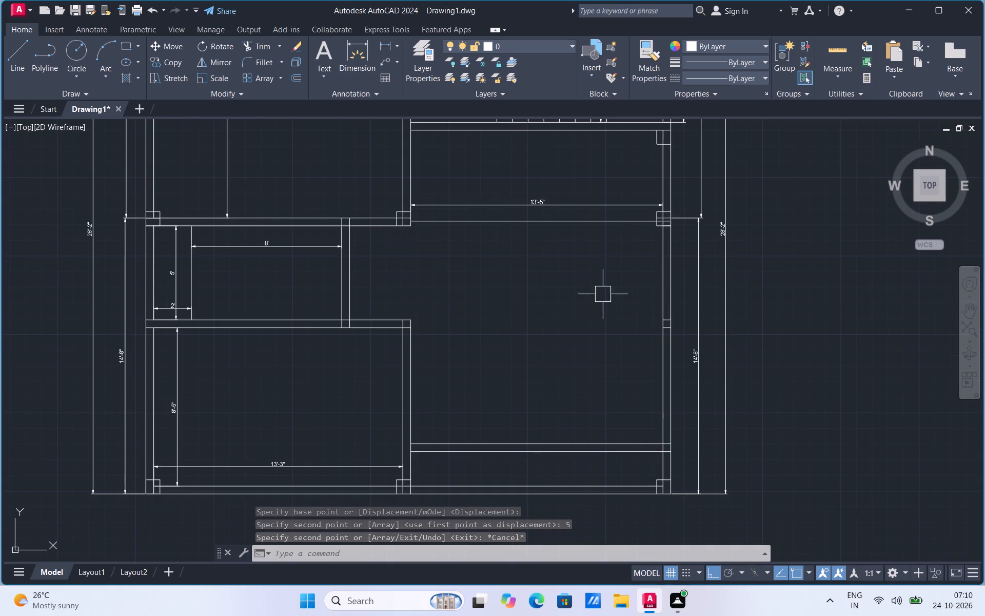
type("ex")
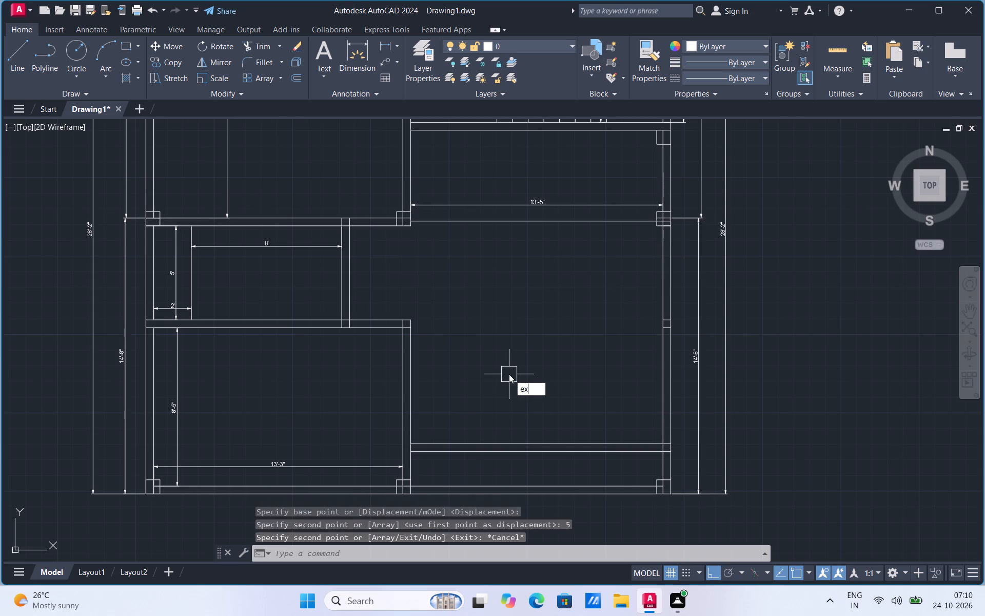
left_click(567, 402)
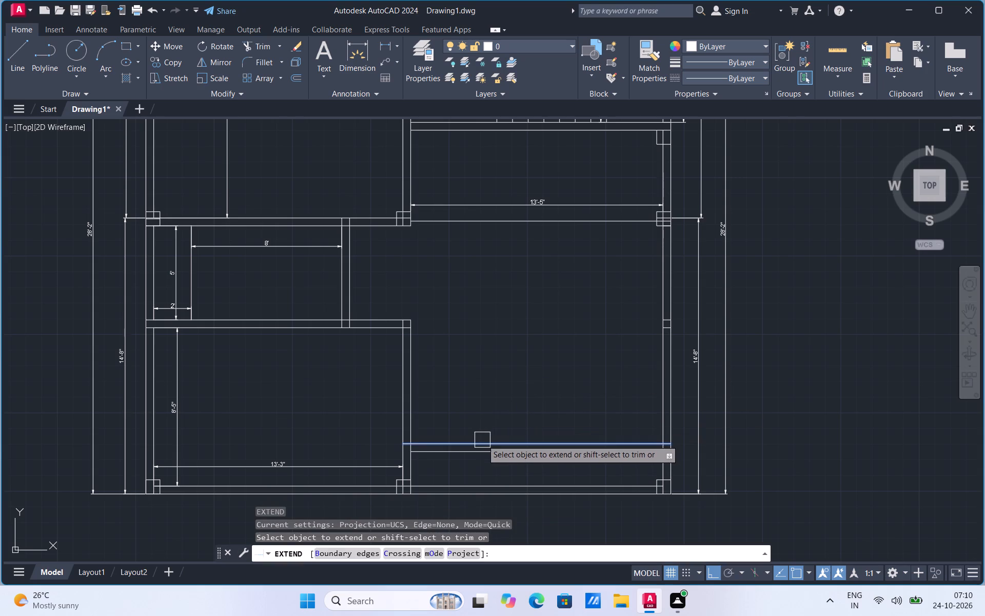
left_click(482, 440)
left_click(477, 448)
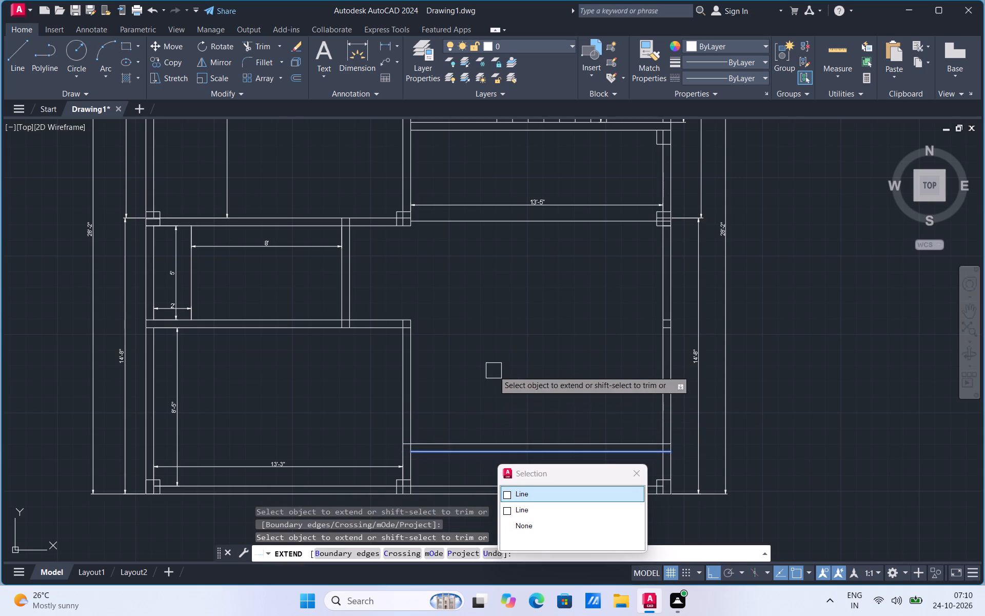
left_click(447, 456)
key("Escape")
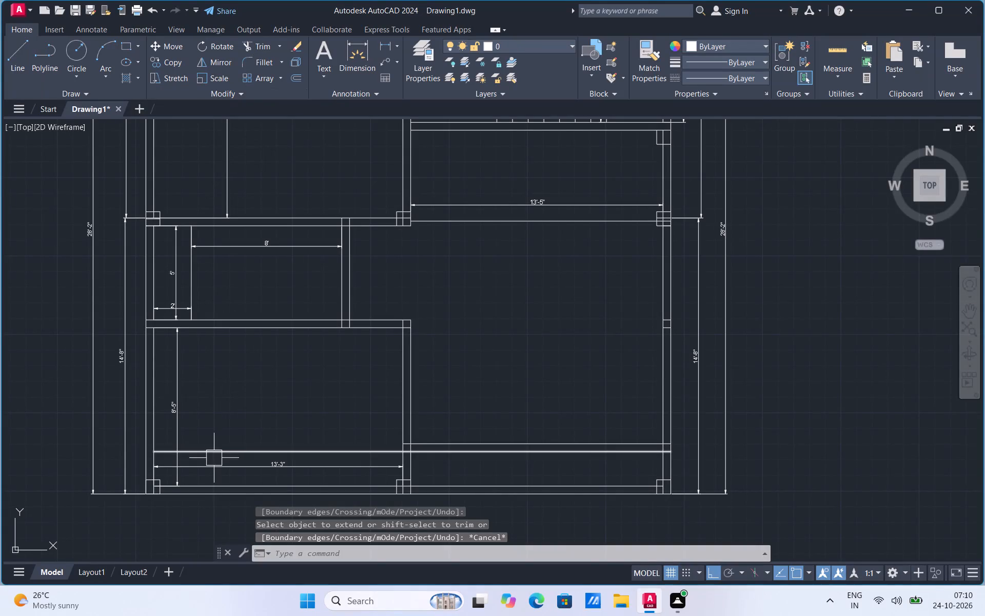
left_click_drag(263, 47, 262, 55)
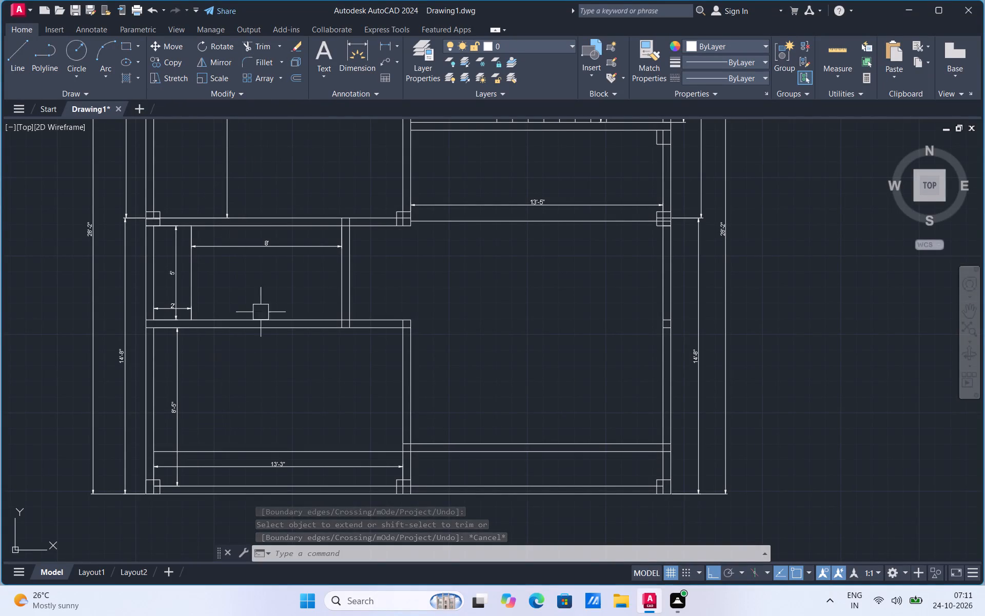
left_click(265, 46)
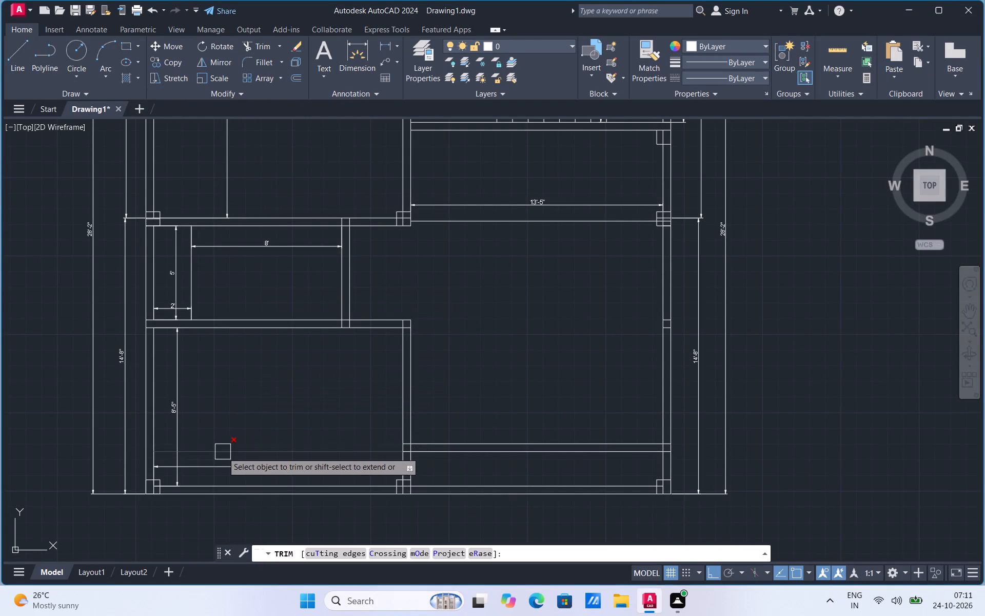
left_click(223, 452)
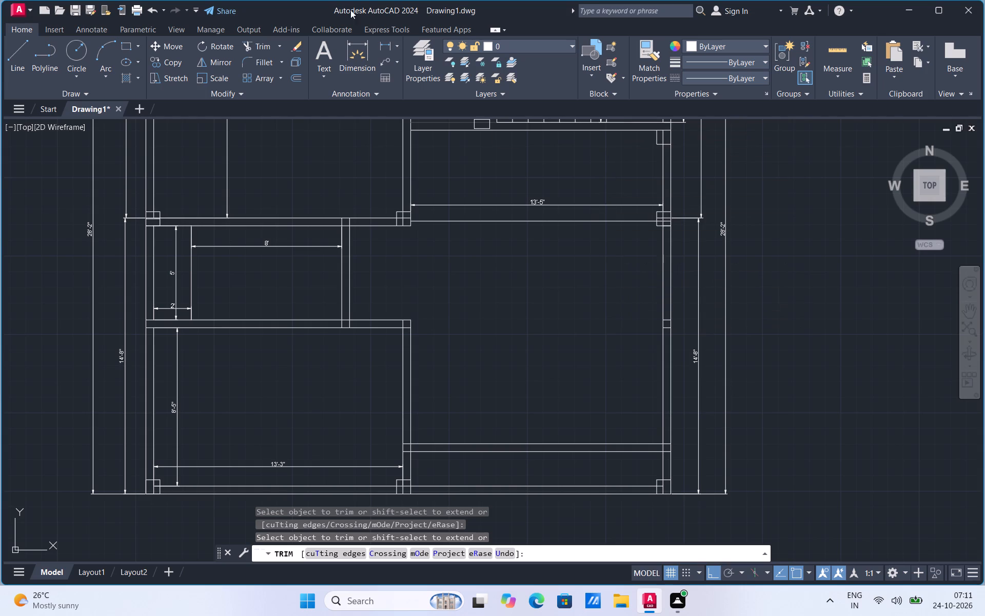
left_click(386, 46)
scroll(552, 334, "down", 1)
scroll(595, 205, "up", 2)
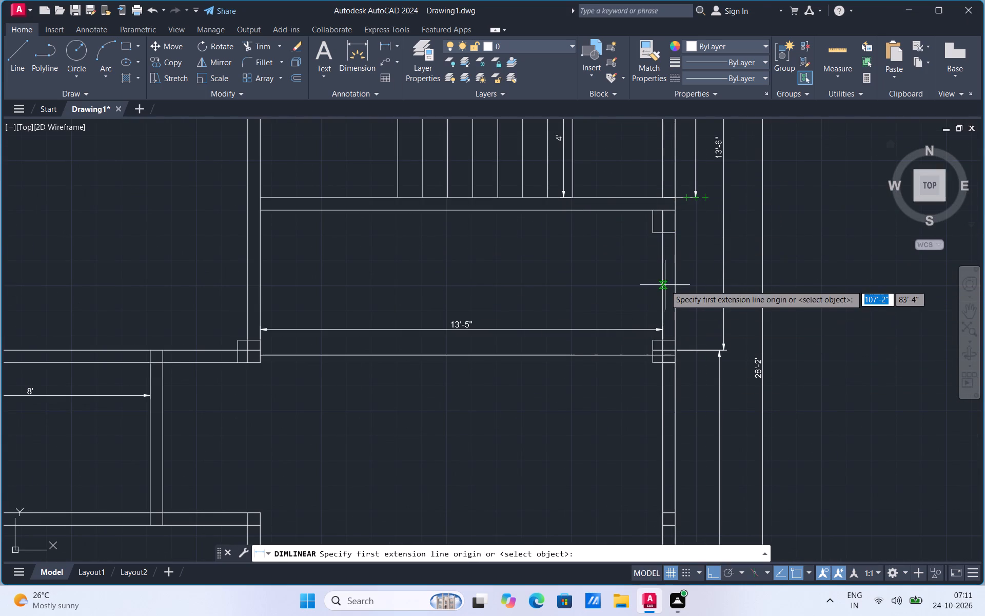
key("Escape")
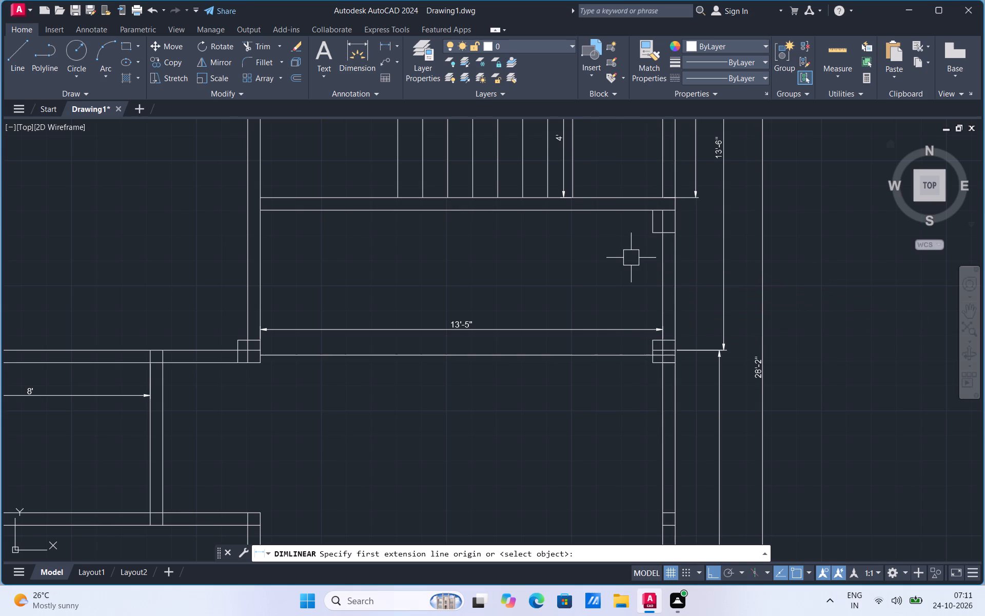
Trim all wall lines inside the column midway down the right outer wall, at the end of the 13'-5" span.
scroll(645, 334, "up", 3)
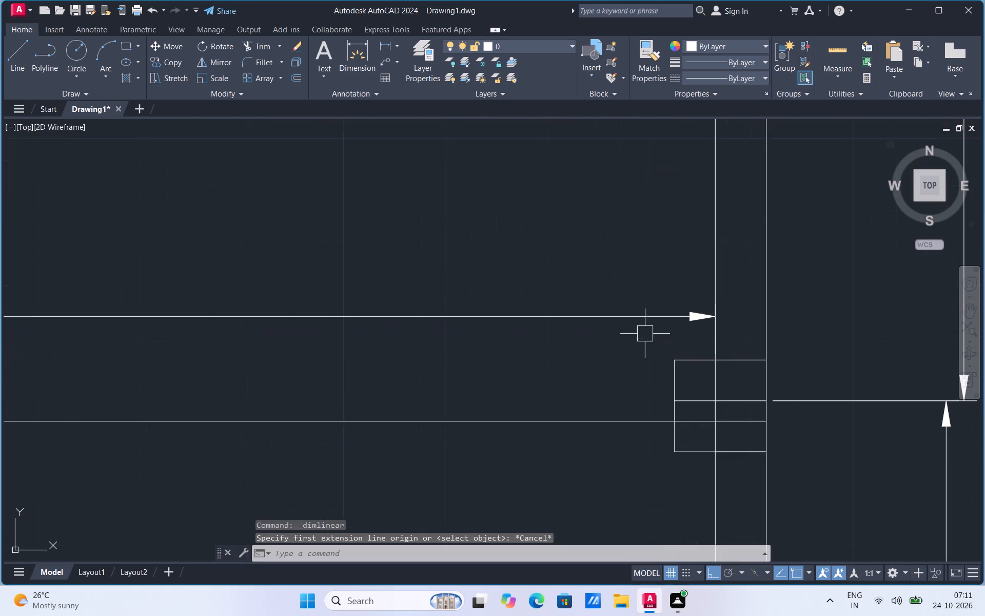
left_click(259, 44)
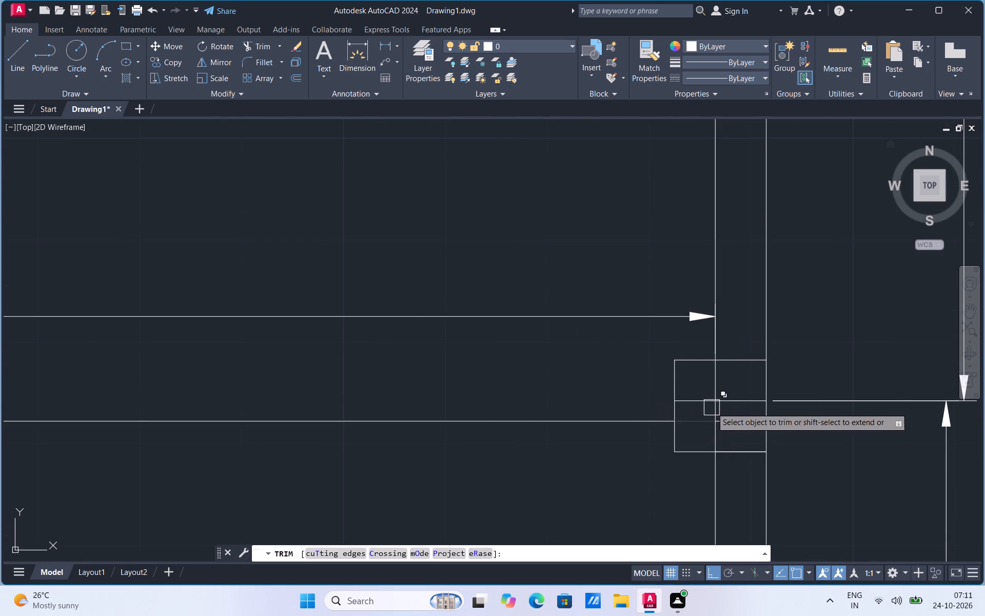
scroll(712, 407, "up", 1)
left_click(700, 403)
left_click(677, 434)
left_click(714, 370)
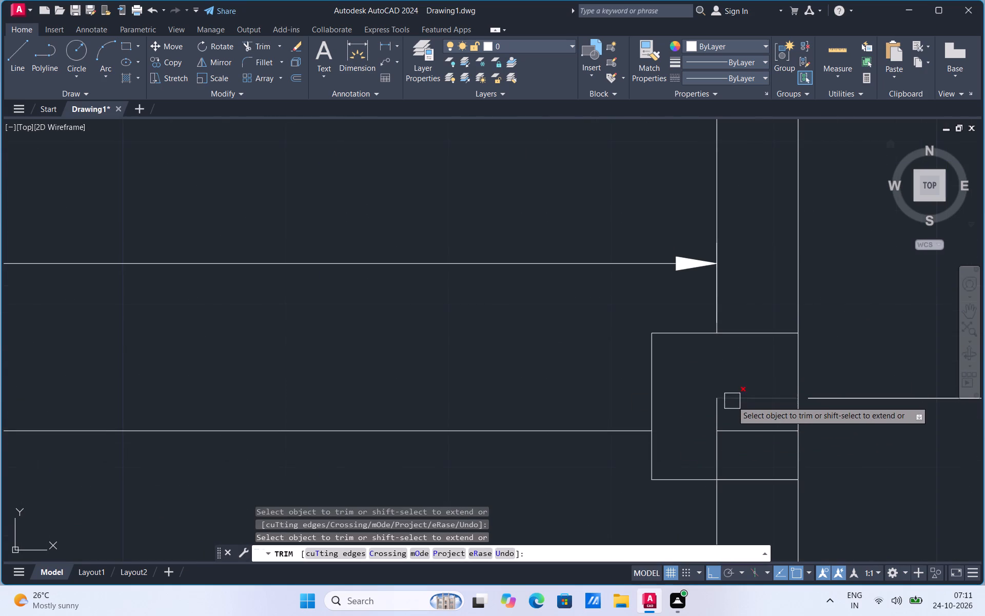
left_click(732, 401)
left_click(718, 414)
left_click(726, 426)
left_click(715, 442)
scroll(715, 442, "down", 3)
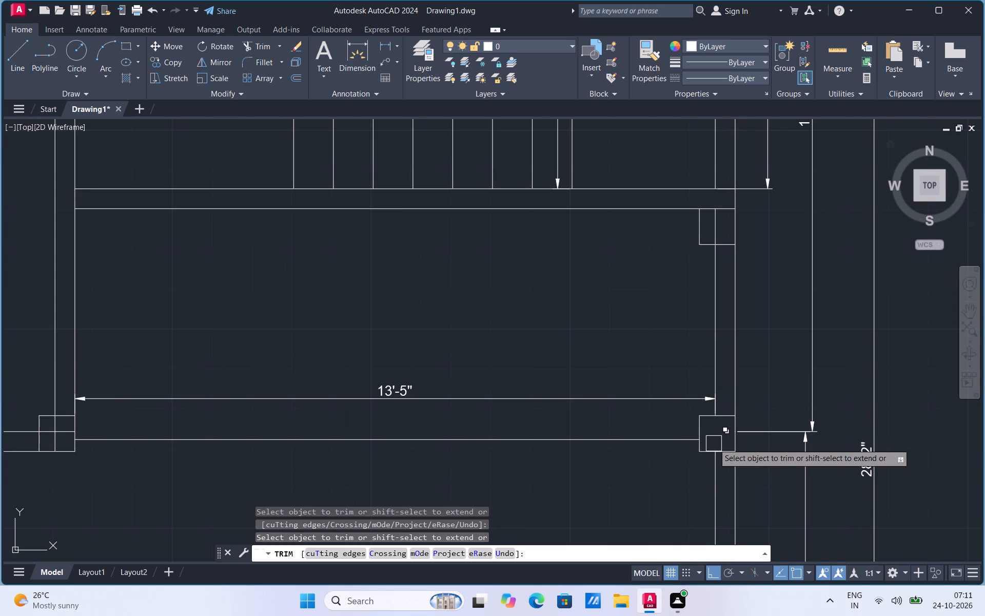
Trim the wall lines inside the column below the staircase and the column at the plan's upper-right corner.
scroll(721, 228, "up", 2)
left_click(707, 220)
scroll(760, 438, "down", 4)
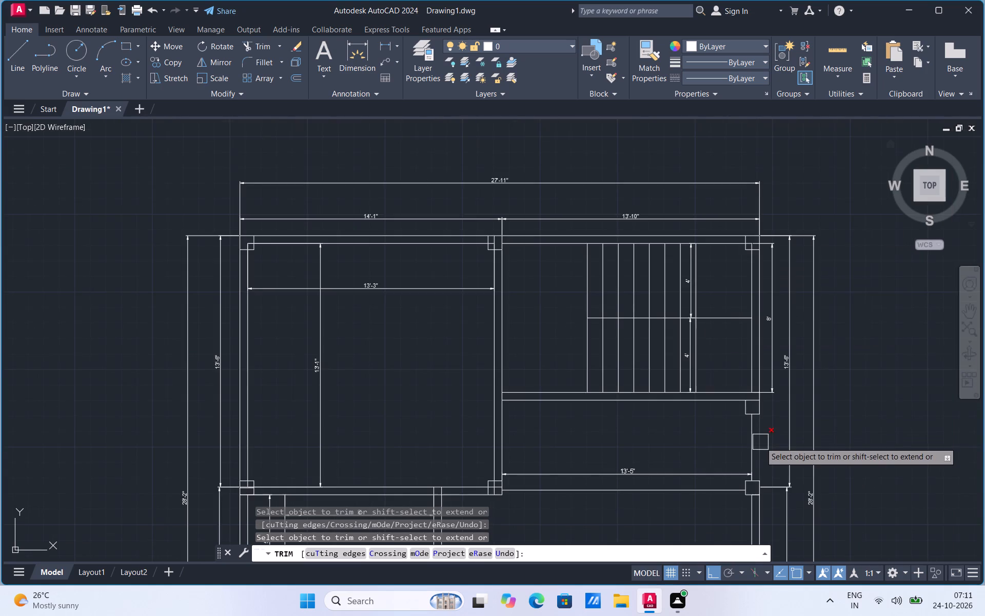
scroll(730, 196, "up", 3)
scroll(835, 392, "up", 2)
left_click(784, 424)
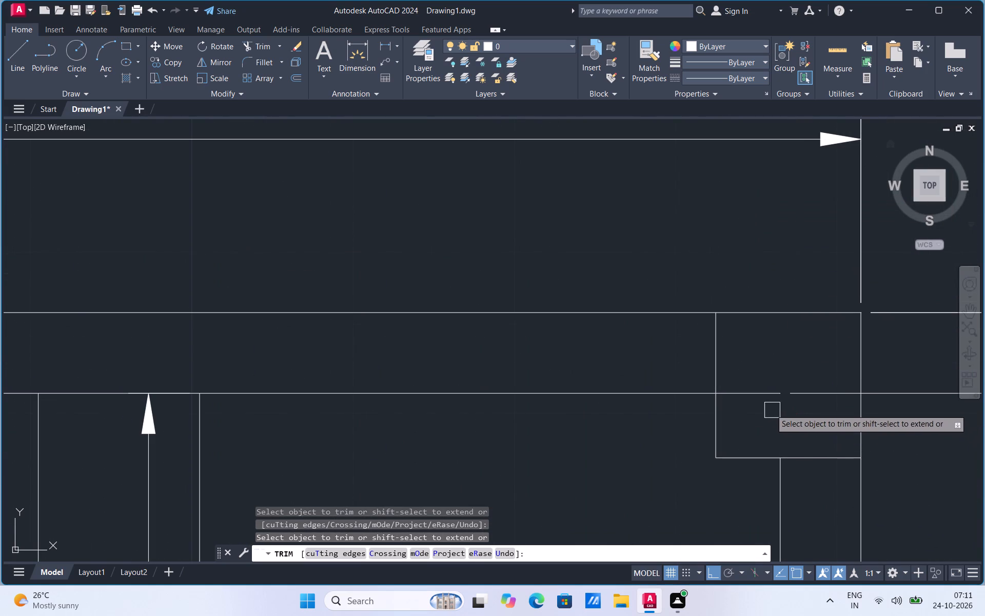
left_click(760, 393)
Trim the inner wall lines inside the column at the plan's upper-left corner.
scroll(804, 387, "down", 4)
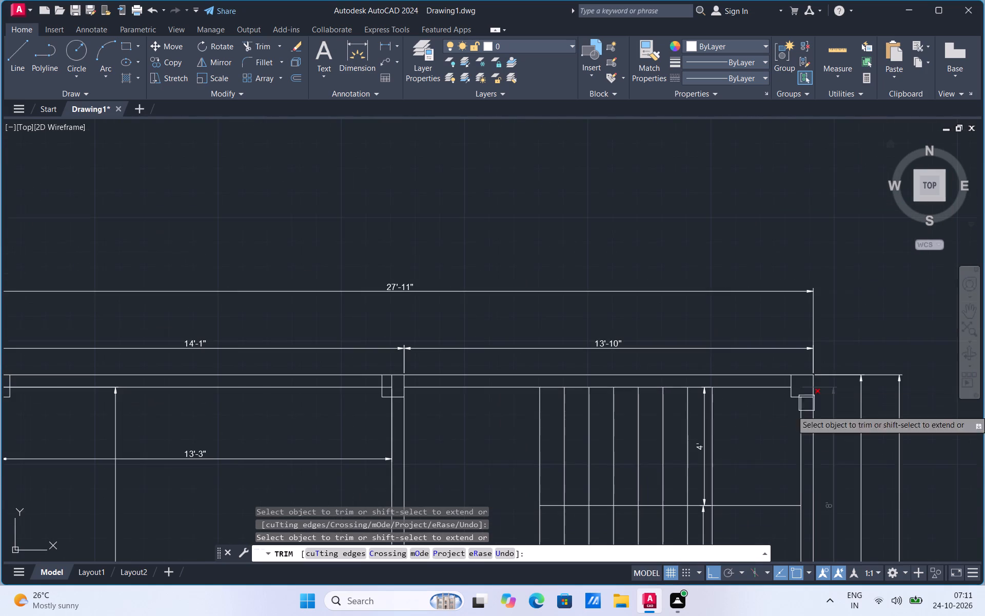
scroll(799, 377, "down", 2)
scroll(497, 383, "up", 4)
scroll(421, 379, "up", 2)
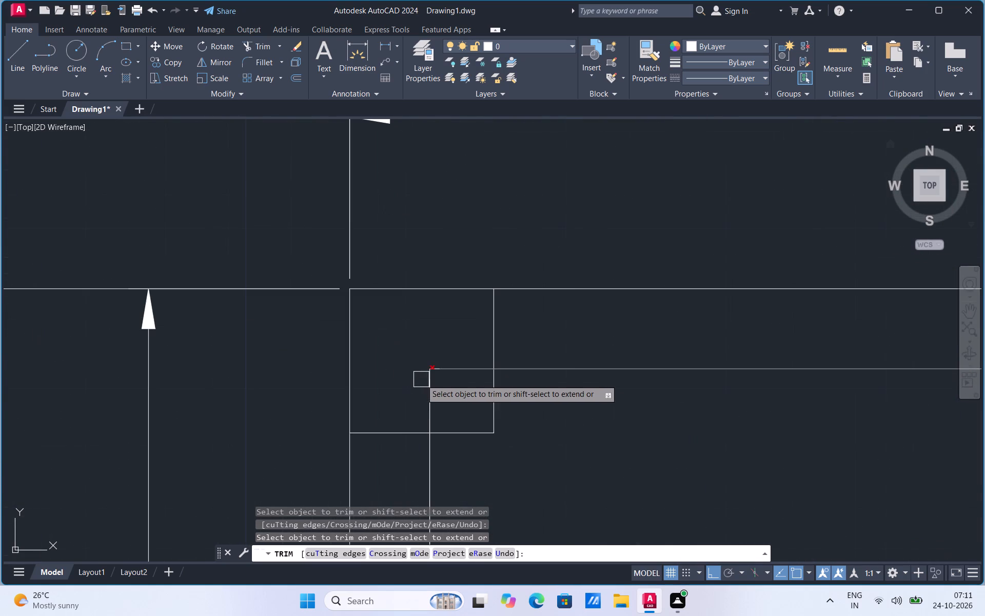
left_click(422, 401)
left_click(423, 392)
left_click(440, 373)
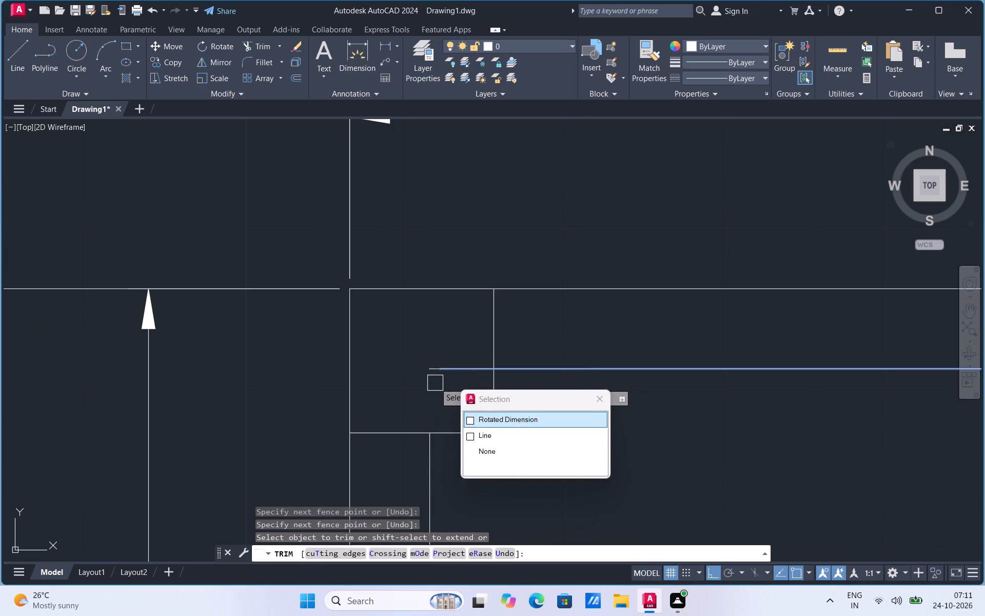
left_click(435, 383)
left_click(450, 354)
Trim the inner wall lines inside the central column on the top outer wall.
scroll(394, 367, "down", 5)
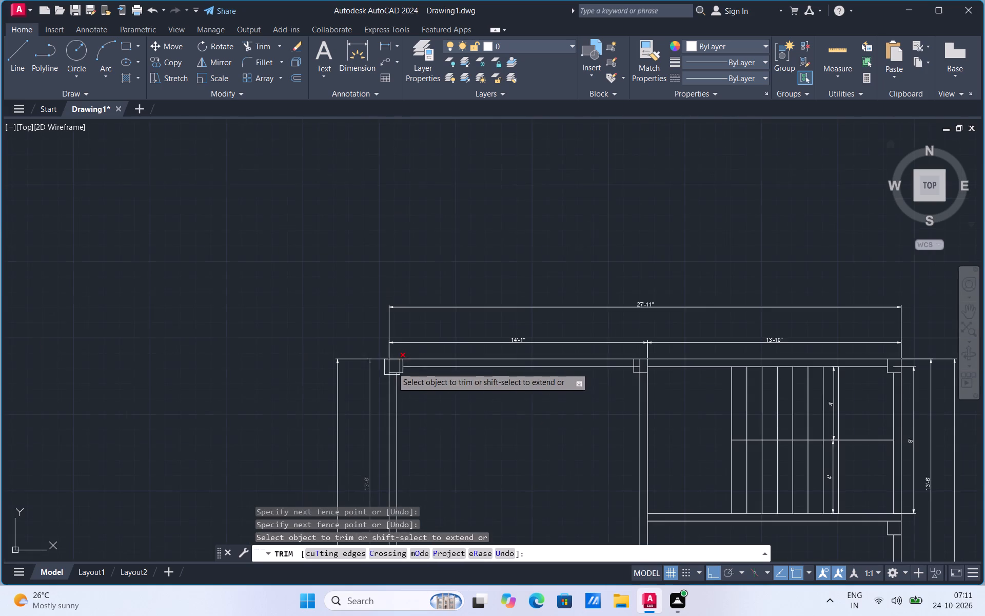
scroll(634, 376, "up", 5)
left_click(662, 292)
left_click(687, 271)
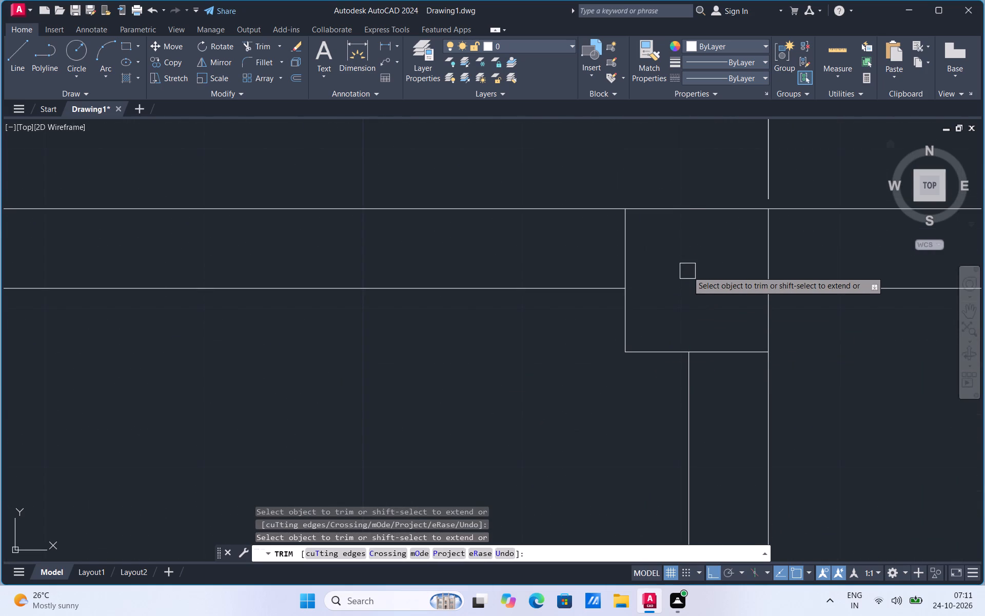
Trim the wall lines inside the central column at the lower-right corner of the upper-left room.
scroll(687, 271, "down", 6)
scroll(690, 424, "up", 5)
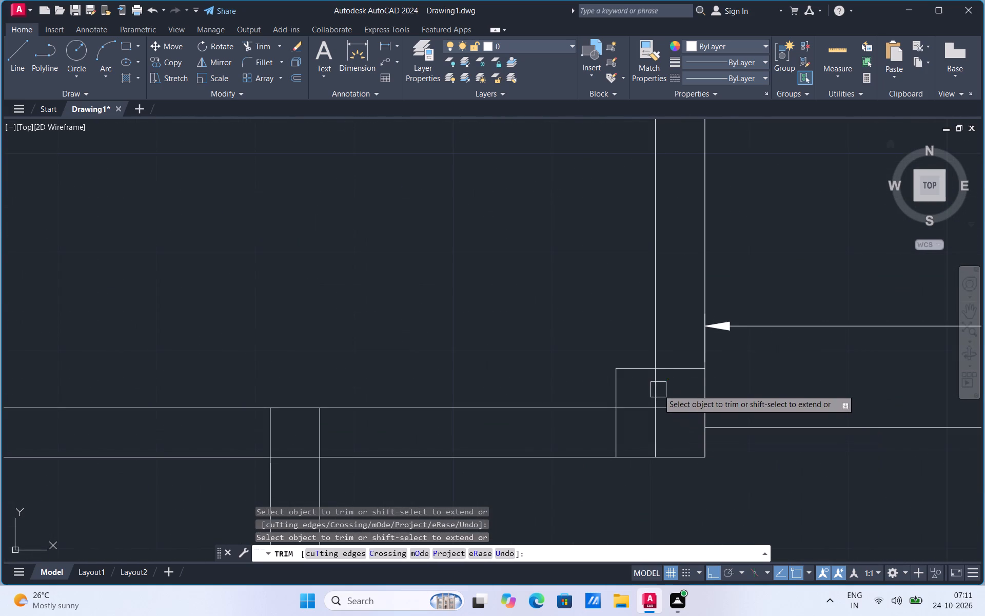
left_click(658, 390)
left_click(640, 410)
left_click(653, 428)
left_click(668, 407)
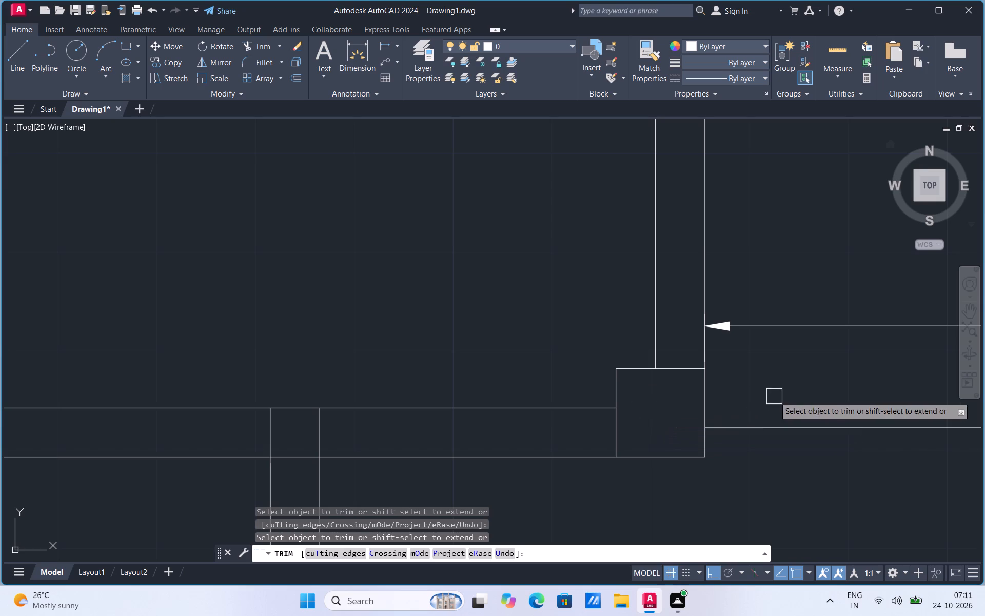
Trim the wall lines inside the column on the left outer wall at the upper-left room's lower-left corner.
scroll(774, 396, "down", 4)
scroll(533, 399, "up", 3)
scroll(454, 401, "up", 2)
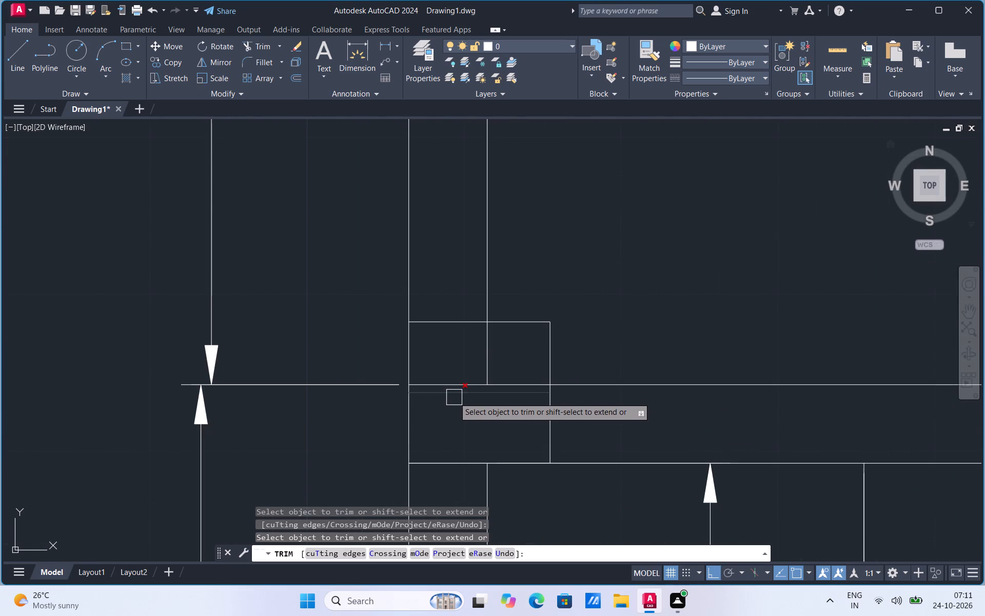
left_click(454, 397)
left_click(454, 383)
left_click(484, 360)
left_click(500, 382)
scroll(544, 315, "down", 3)
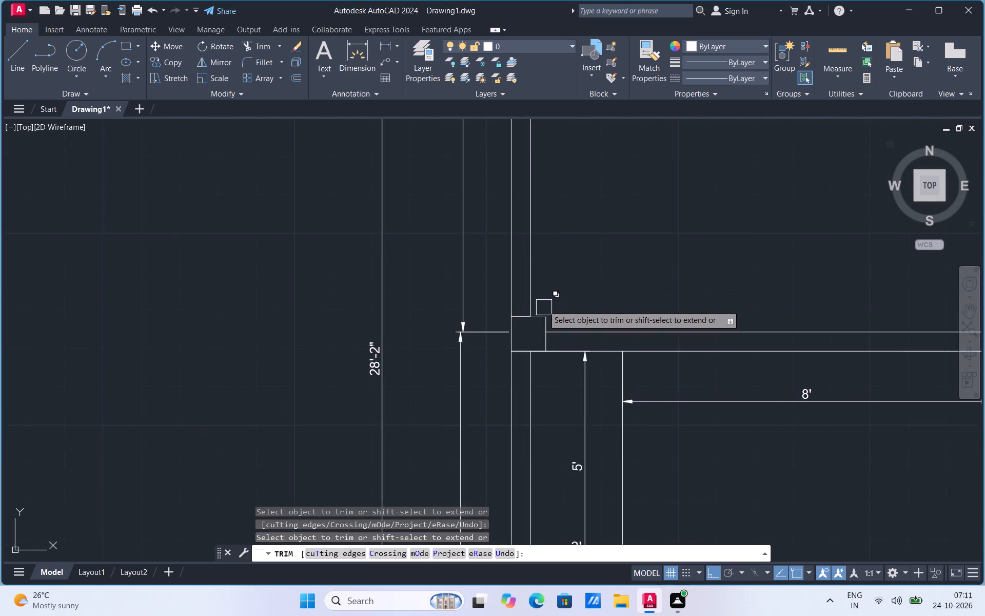
Trim the inner wall lines inside the column at the plan's lower-left corner.
scroll(540, 267, "down", 4)
scroll(546, 330, "up", 4)
scroll(516, 283, "down", 2)
scroll(507, 264, "up", 3)
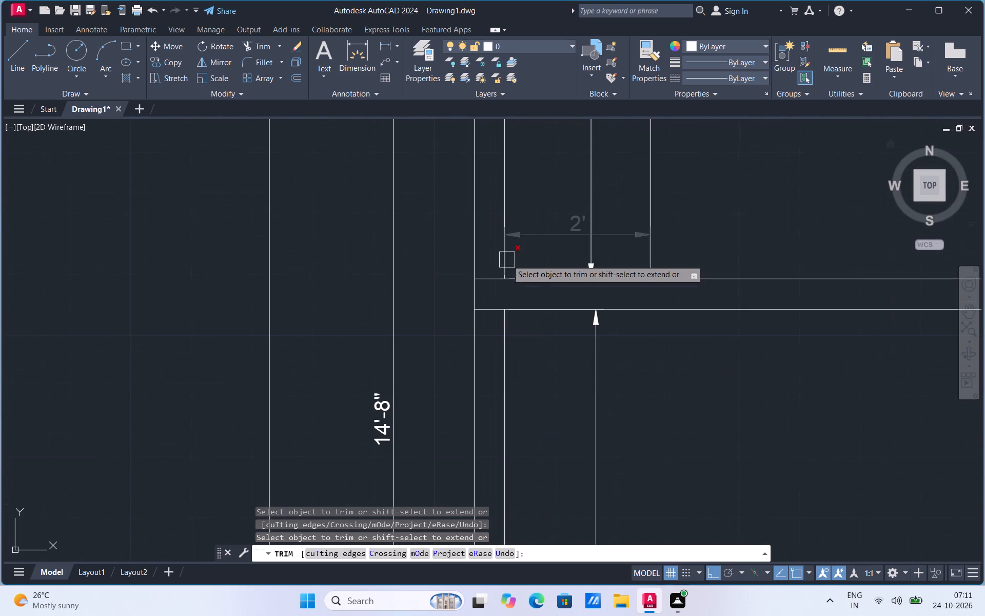
scroll(490, 271, "down", 4)
scroll(487, 382, "up", 4)
scroll(496, 308, "up", 2)
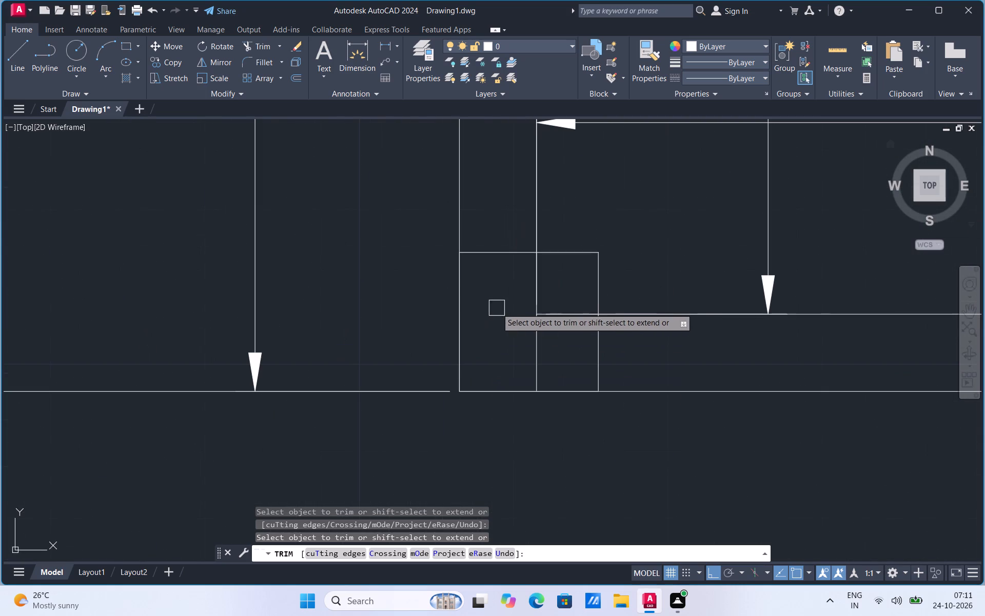
left_click(528, 286)
left_click(538, 294)
left_click(537, 326)
left_click(548, 315)
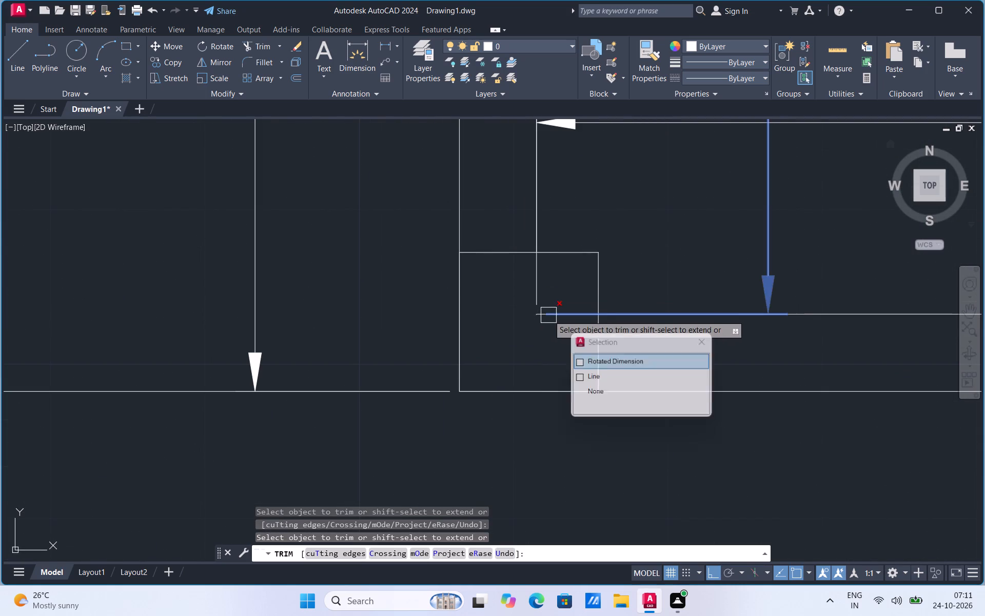
left_click(535, 290)
left_click(535, 314)
scroll(513, 343, "down", 2)
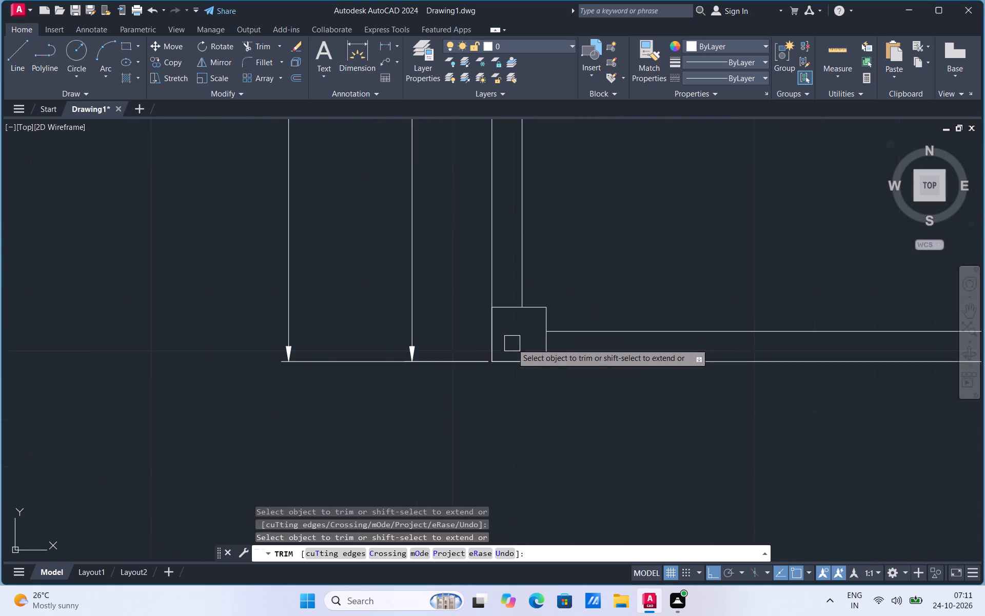
Trim the inner wall lines inside the central column on the bottom outer wall.
scroll(455, 436, "down", 3)
scroll(685, 415, "up", 3)
scroll(758, 410, "up", 2)
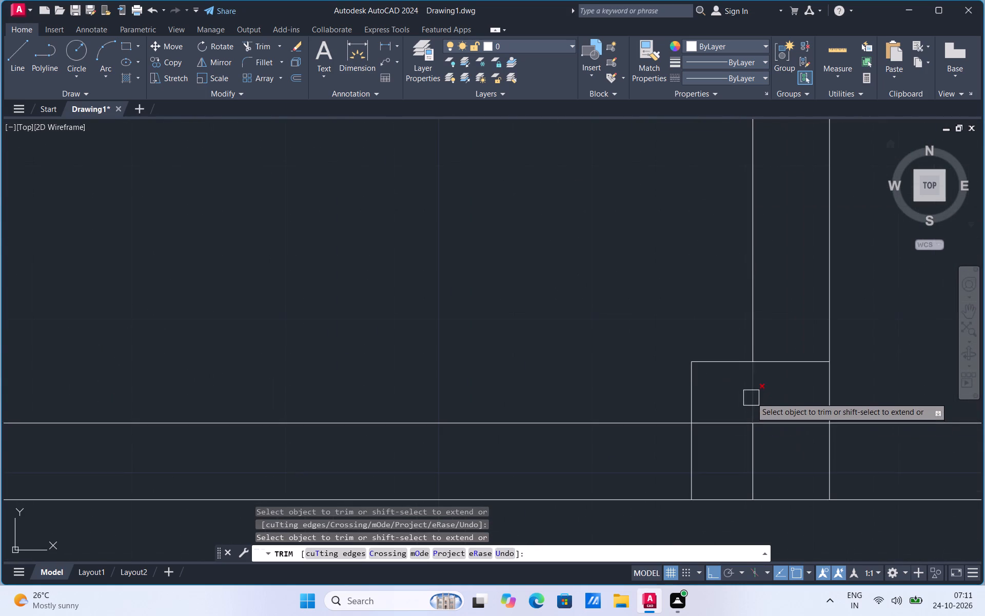
left_click(751, 397)
left_click(736, 425)
left_click(756, 441)
left_click(770, 425)
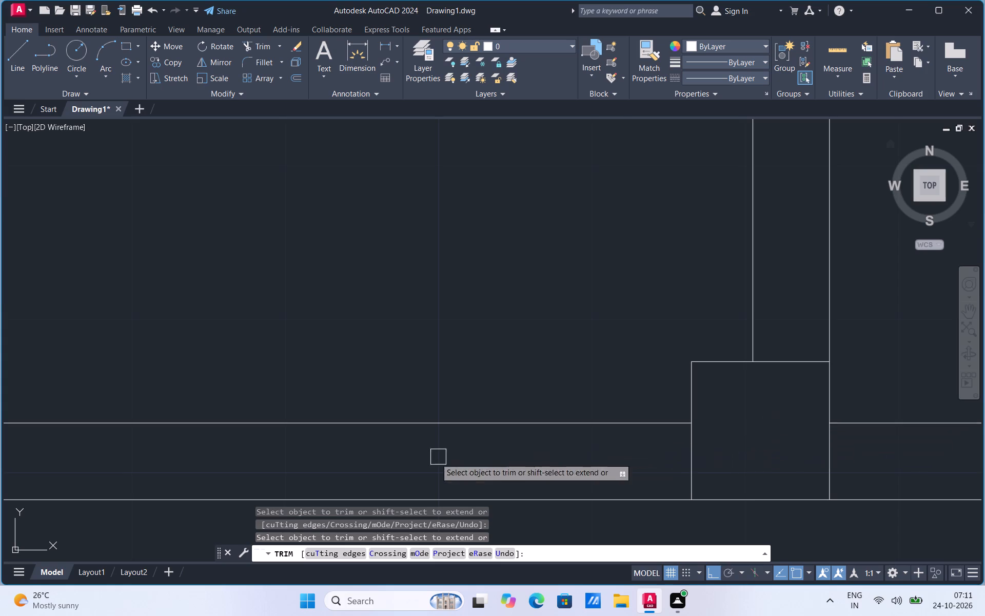
Trim the inner wall lines inside the column at the plan's lower-right corner.
scroll(407, 471, "down", 4)
scroll(811, 467, "up", 3)
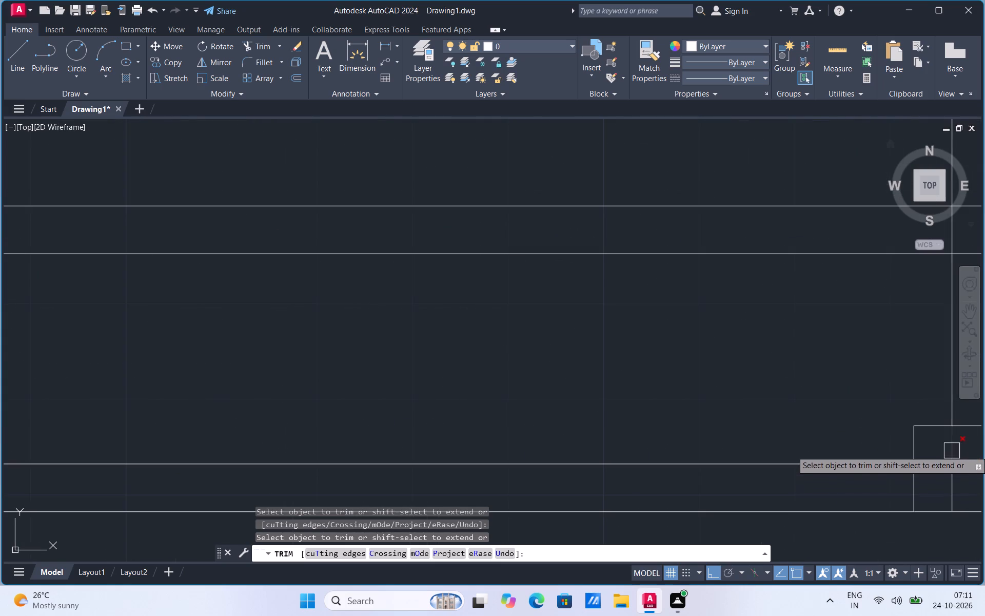
left_click(952, 451)
left_click(933, 464)
left_click(946, 485)
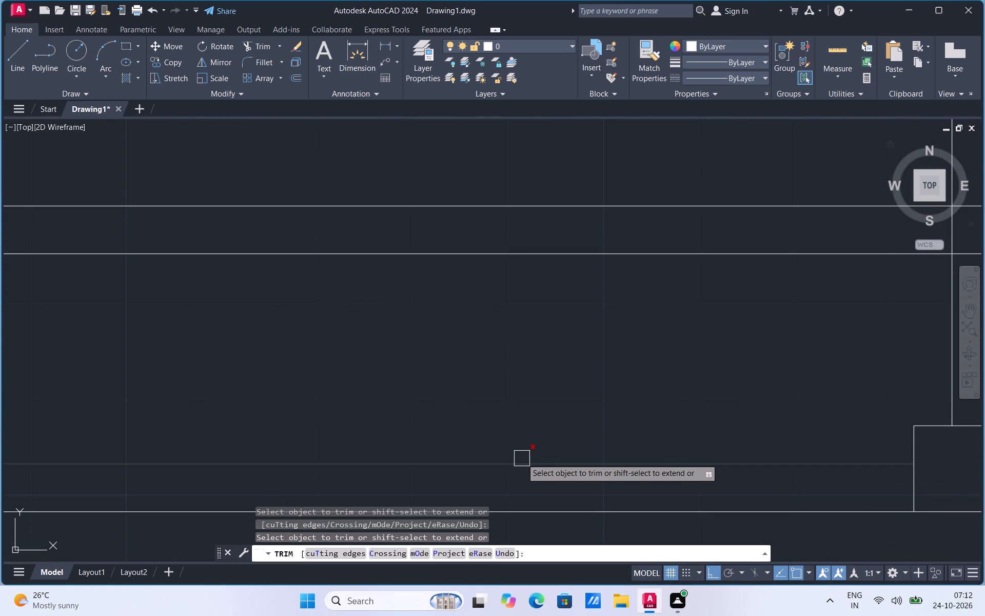
Remove the 8' staircase dimension outside the right wall by trimming its extension line in the upper-right column.
scroll(519, 460, "down", 3)
scroll(669, 538, "down", 2)
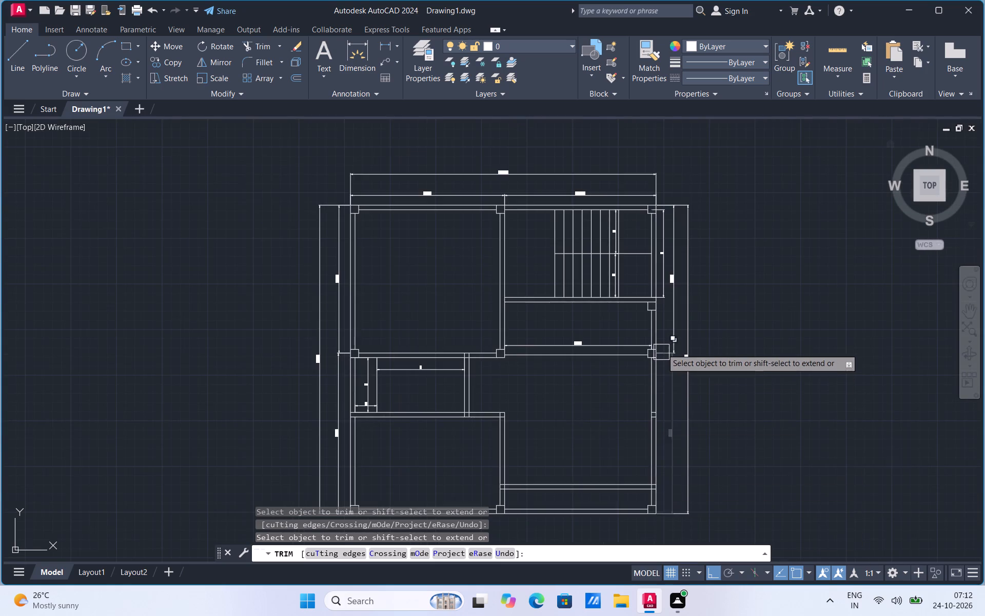
scroll(662, 342, "up", 5)
scroll(673, 486, "down", 6)
scroll(665, 422, "up", 4)
scroll(688, 344, "up", 2)
scroll(672, 293, "down", 4)
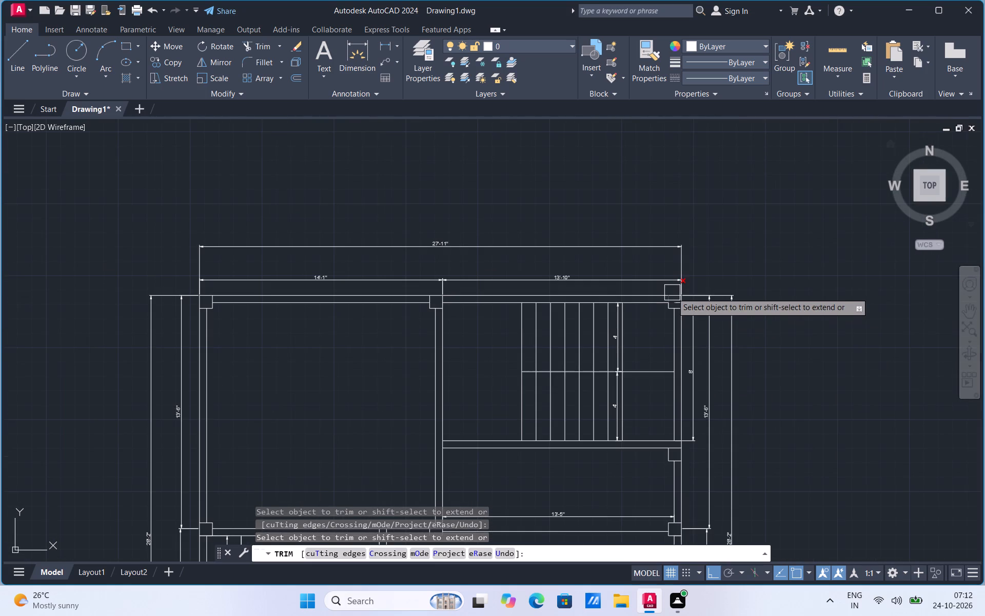
scroll(675, 297, "up", 2)
left_click(679, 309)
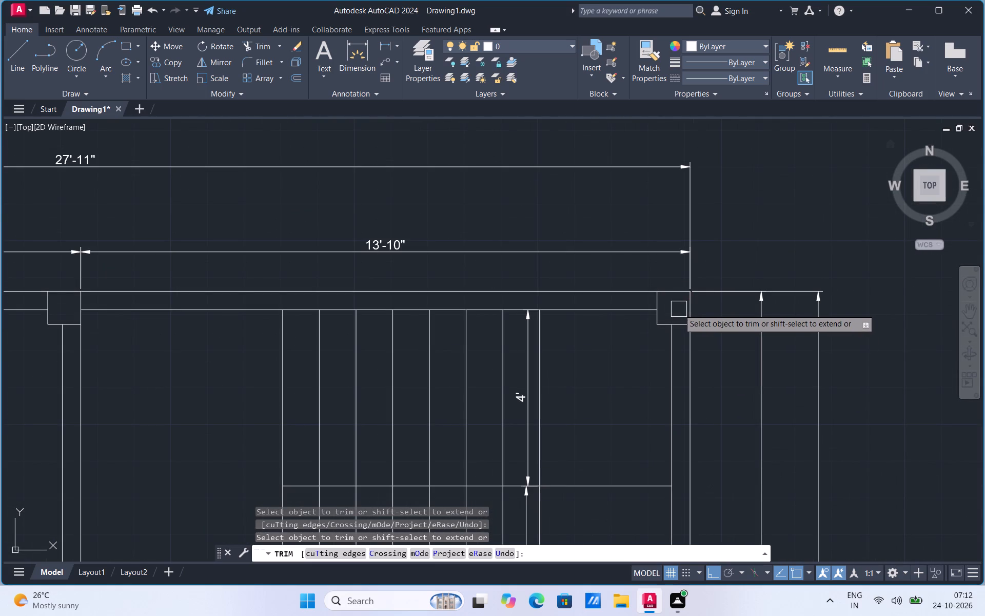
Add a vertical linear dimension for the staircase's full depth inside the stair area, beside the right wall.
left_click(384, 42)
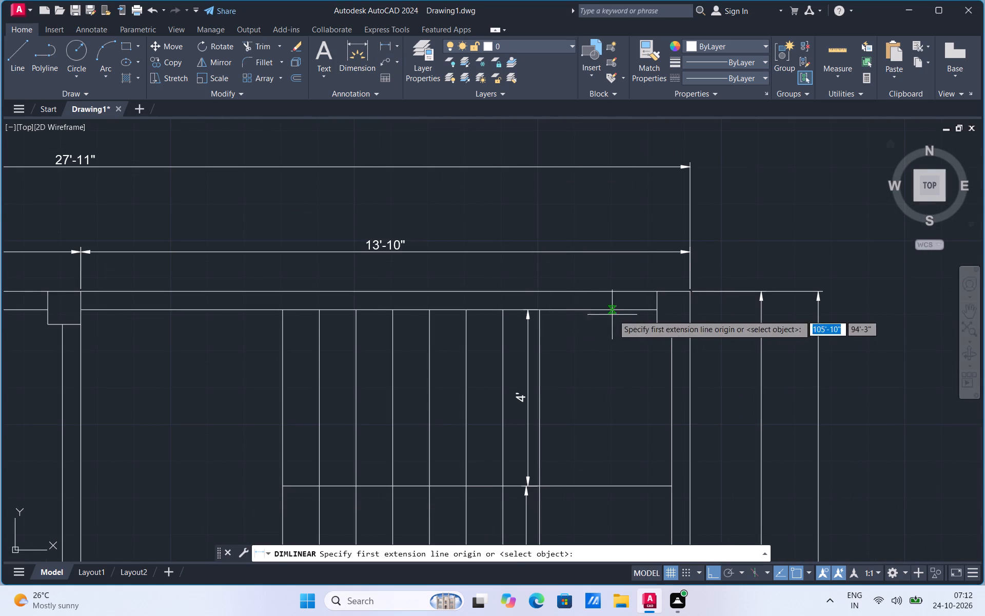
left_click(660, 313)
scroll(660, 313, "down", 1)
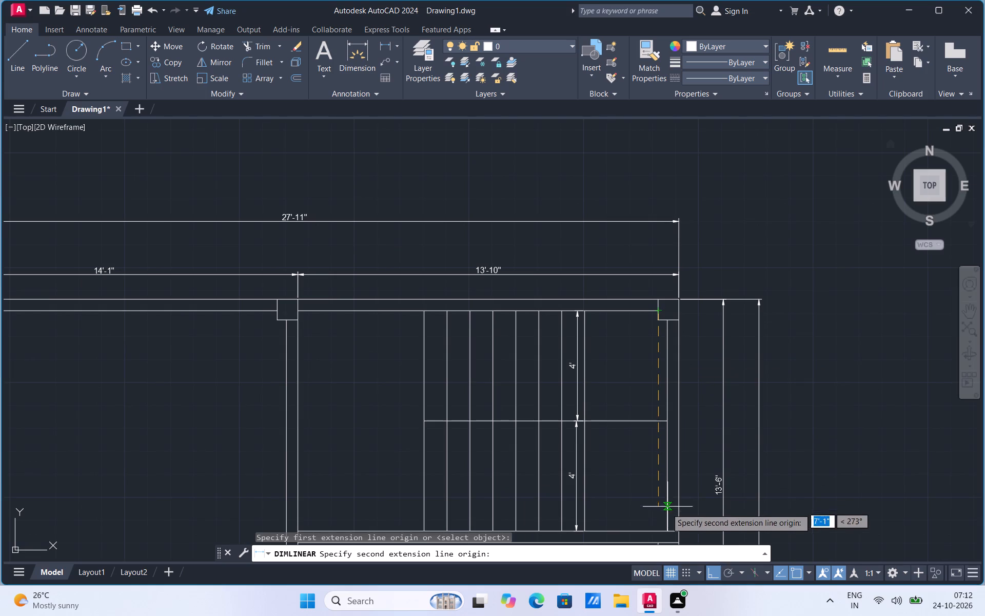
left_click(656, 532)
left_click(638, 518)
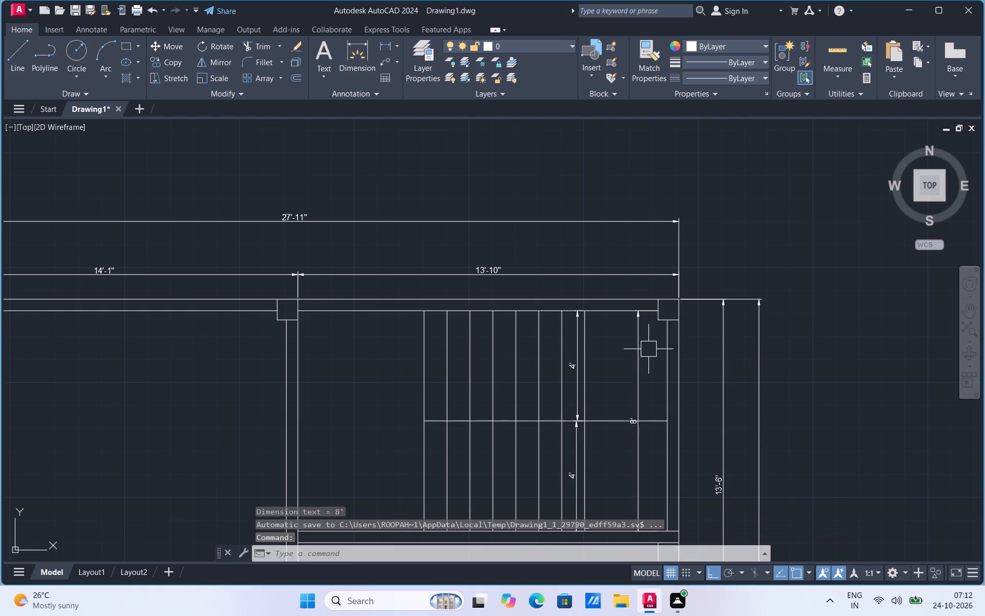
Copy the right wall's inner line in the room below the staircase 9'10" to the left.
scroll(648, 349, "down", 3)
scroll(643, 430, "up", 2)
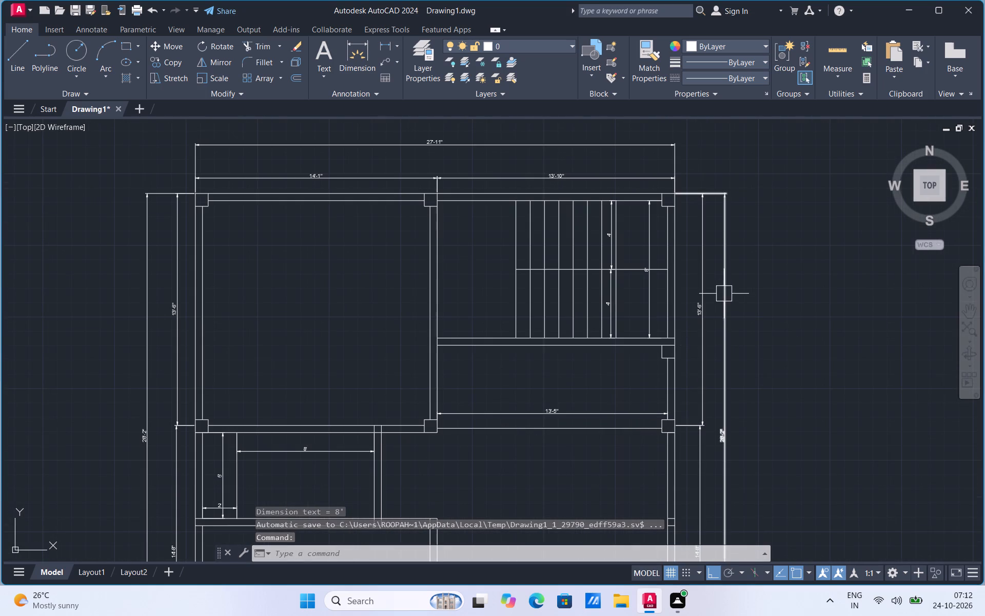
scroll(724, 292, "down", 2)
scroll(698, 373, "up", 2)
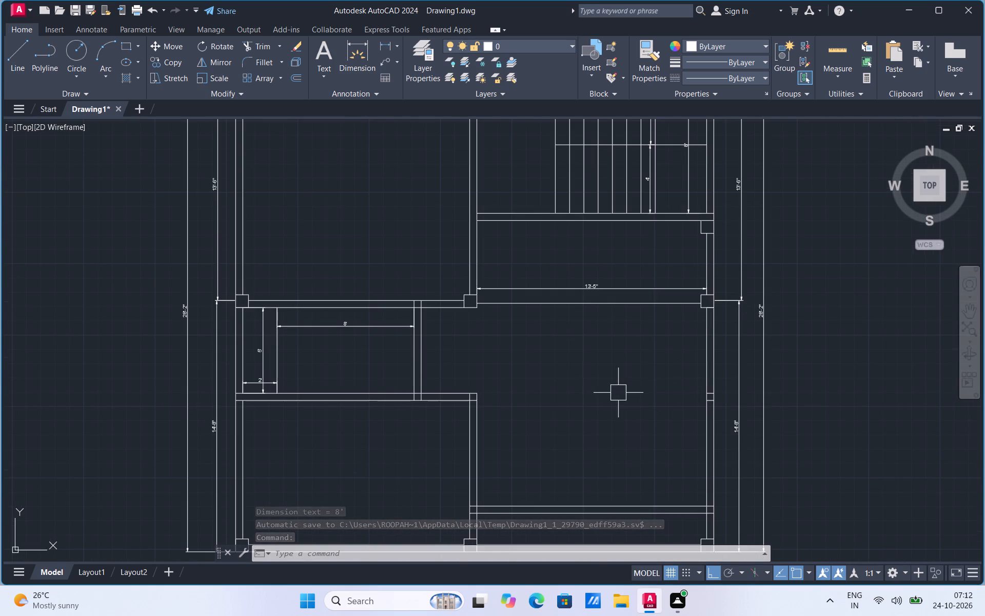
scroll(698, 254, "up", 2)
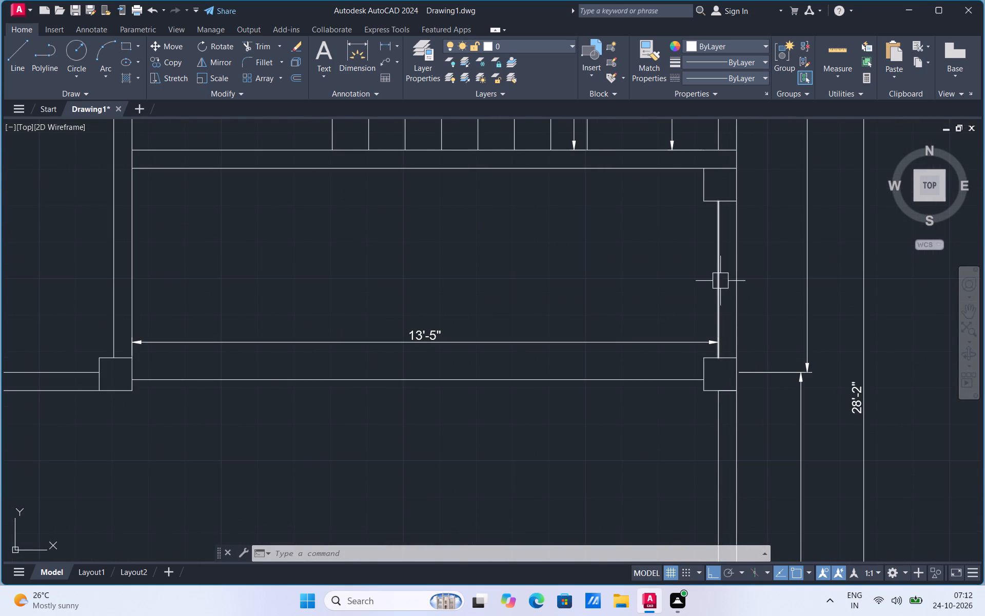
left_click(719, 280)
right_click(719, 280)
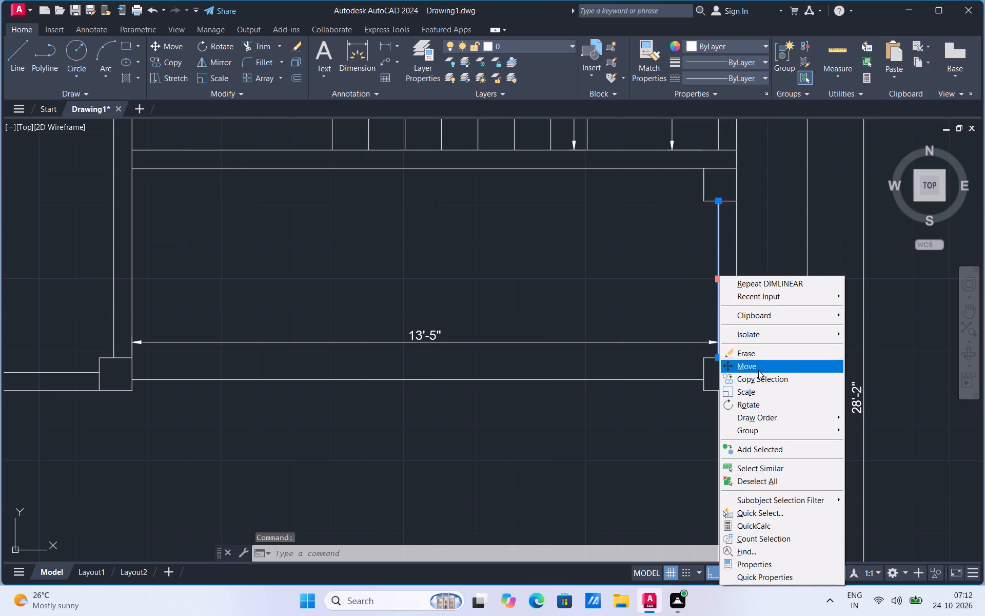
left_click(763, 381)
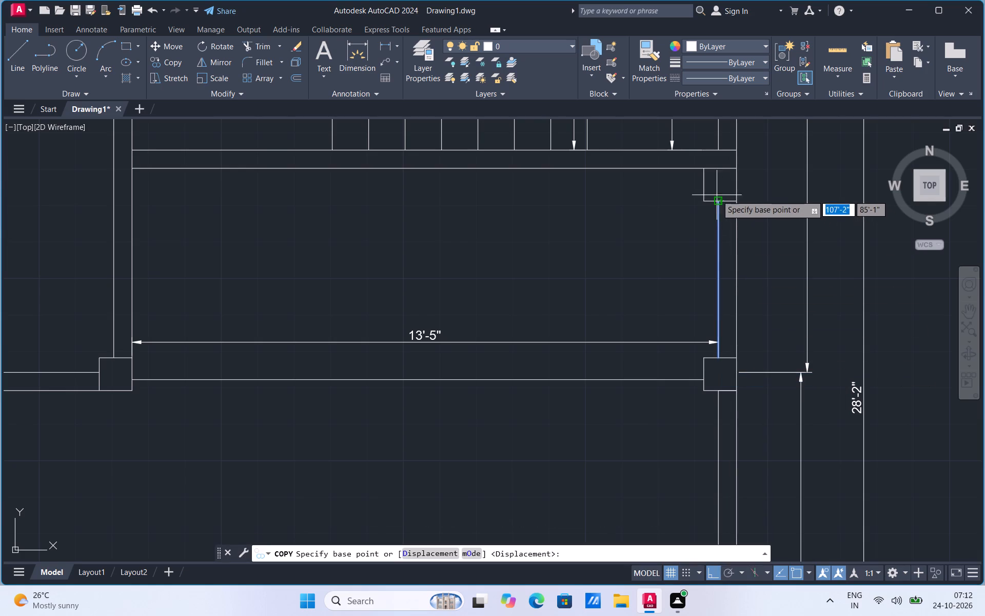
left_click(718, 200)
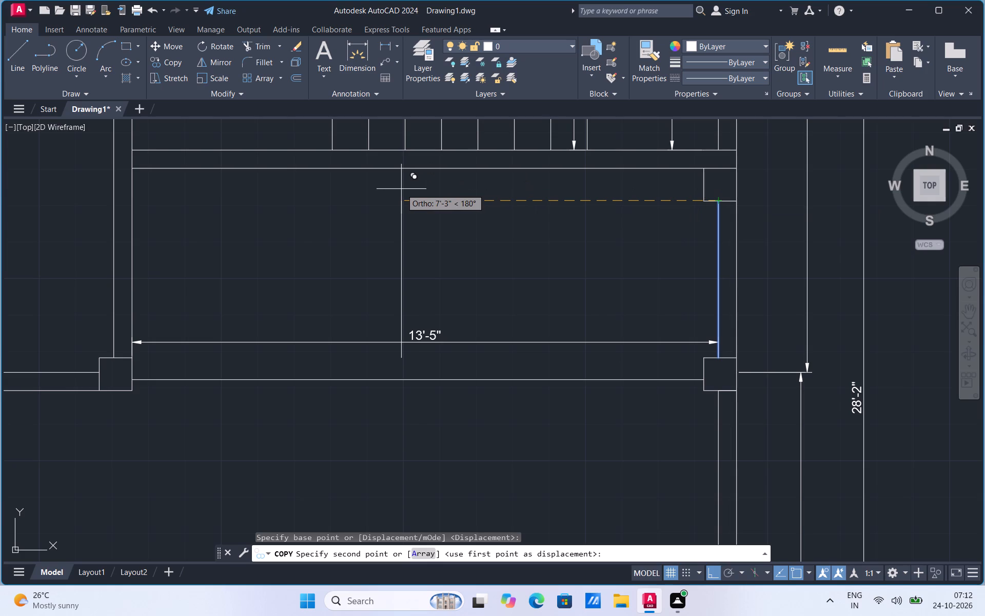
type("9'10")
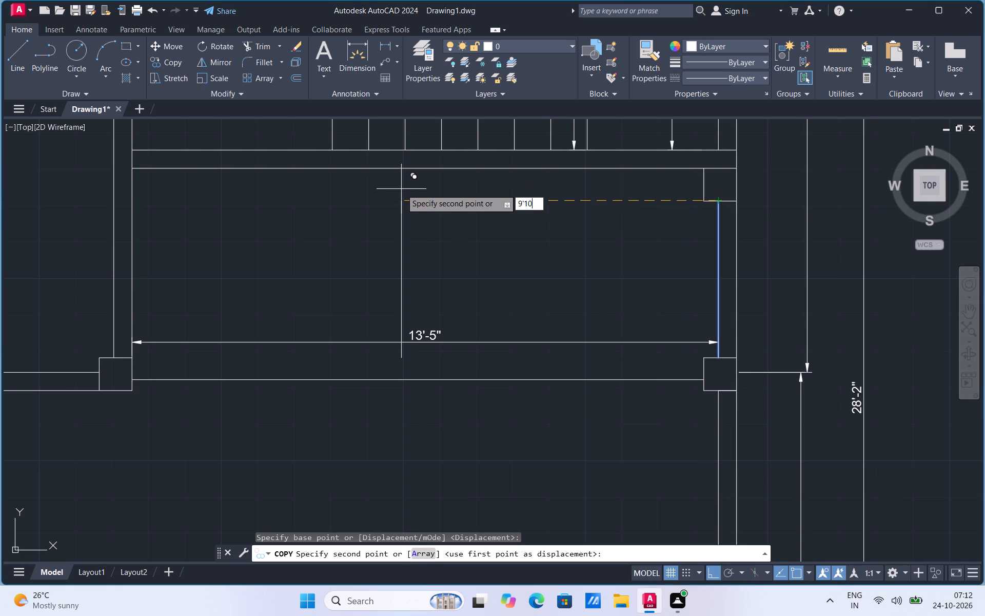
key("shift+quotedbl")
key("Return")
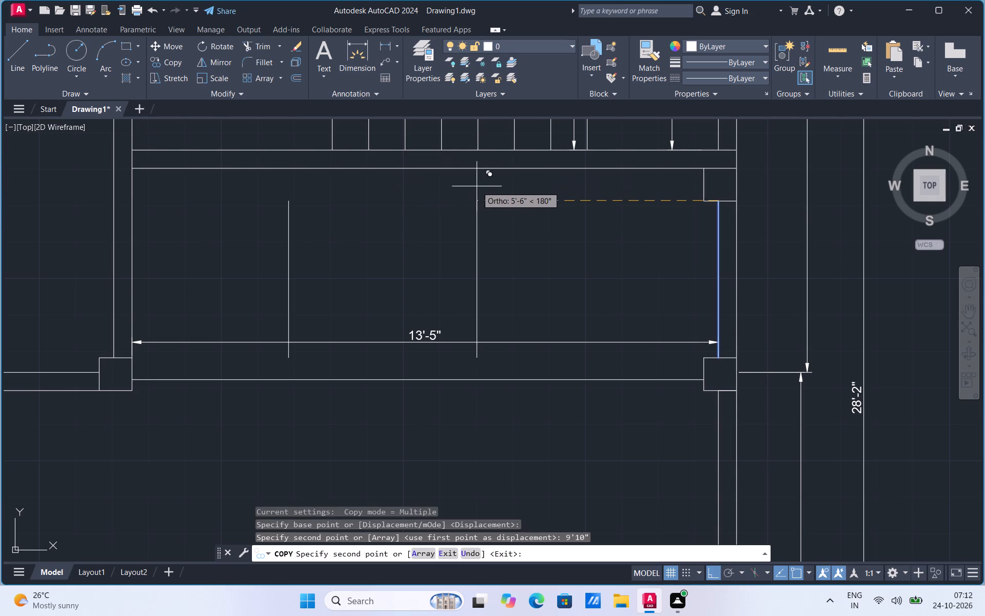
scroll(479, 189, "up", 1)
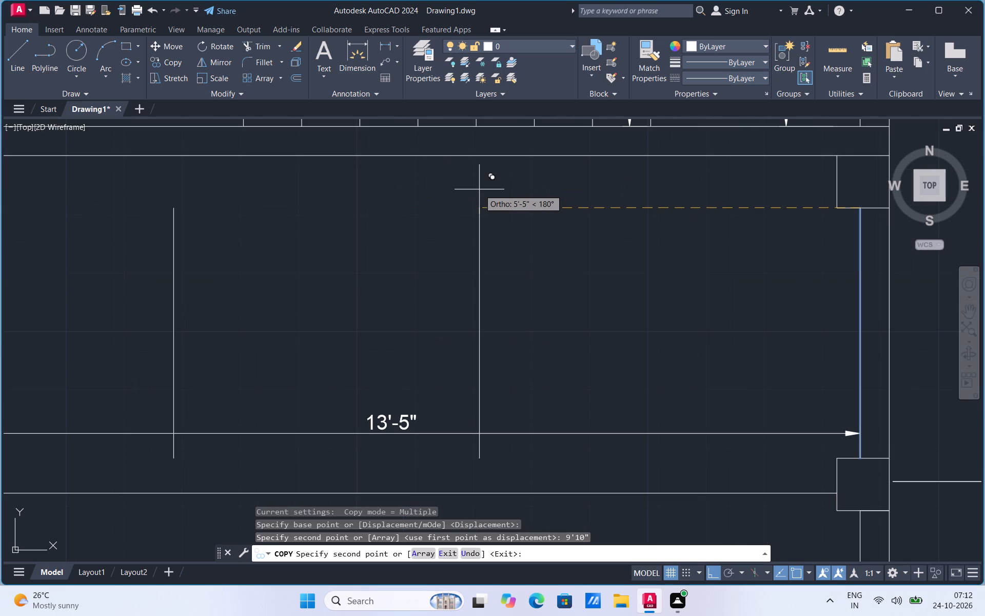
key("Escape")
Extend the copied line up to the staircase wall's upper line and down to the room's bottom line.
scroll(607, 329, "down", 2)
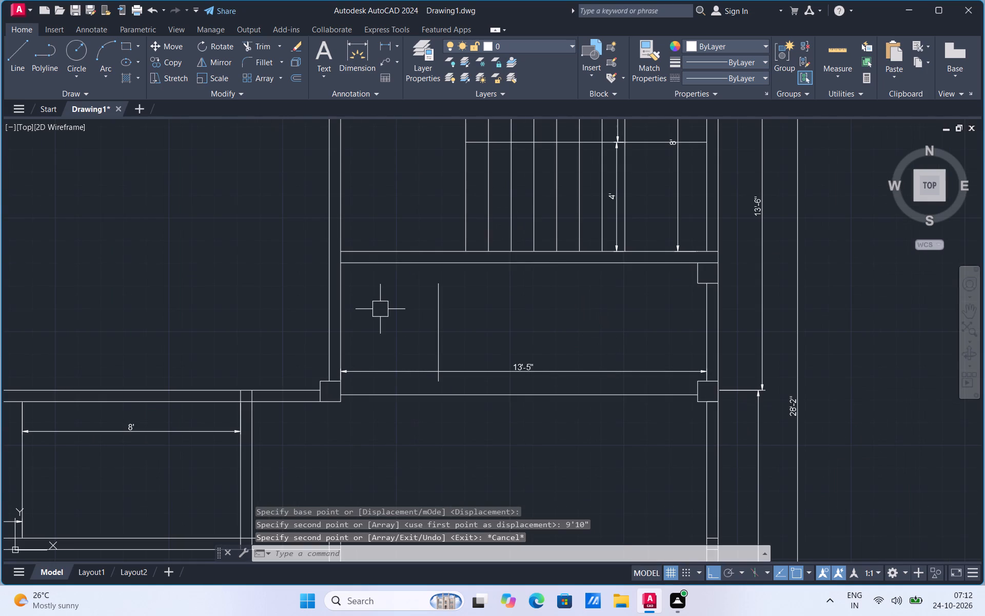
type("ex")
left_click(441, 337)
left_click(441, 306)
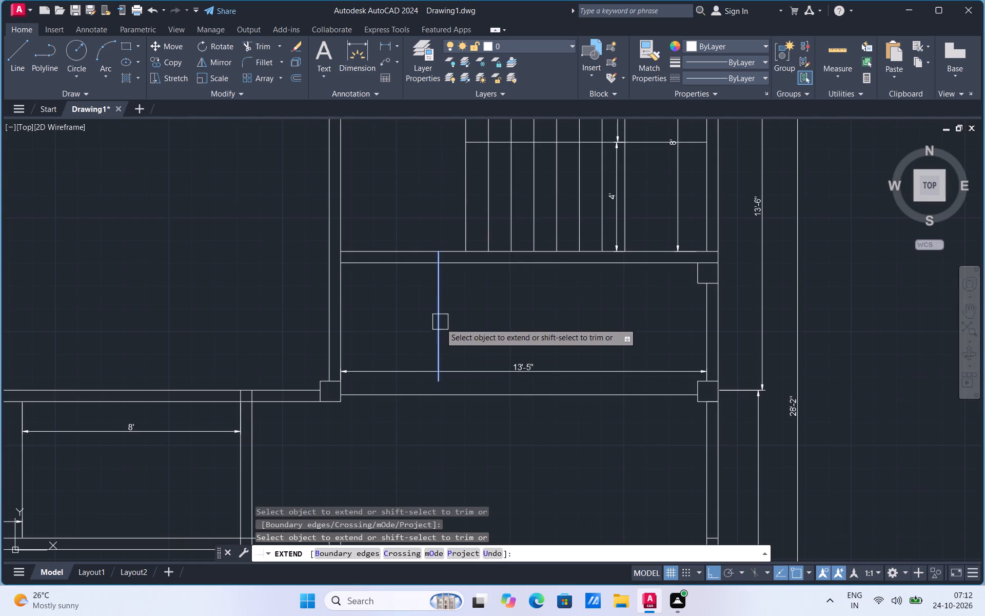
left_click(440, 325)
left_click(441, 292)
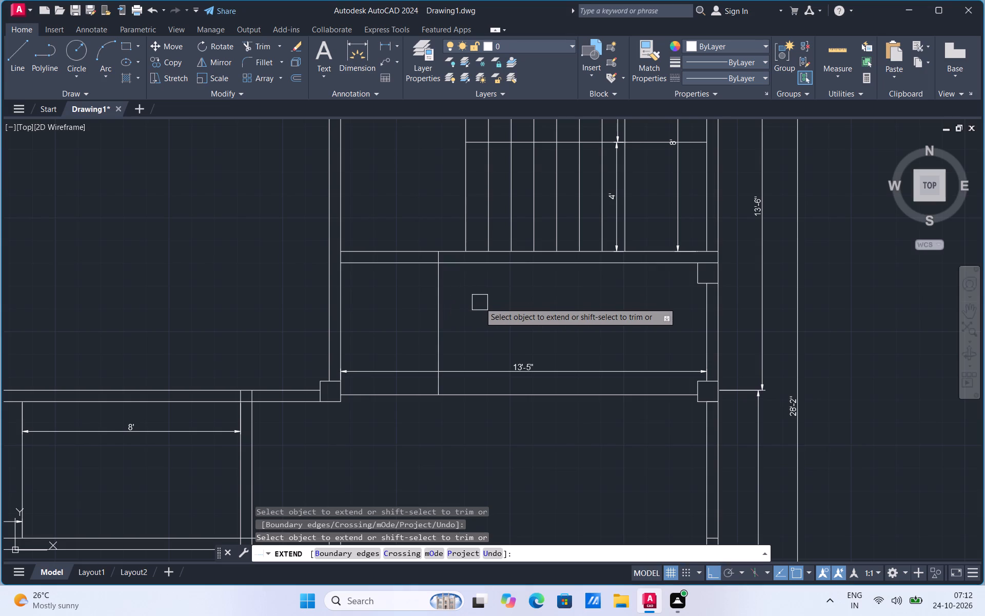
key("Escape")
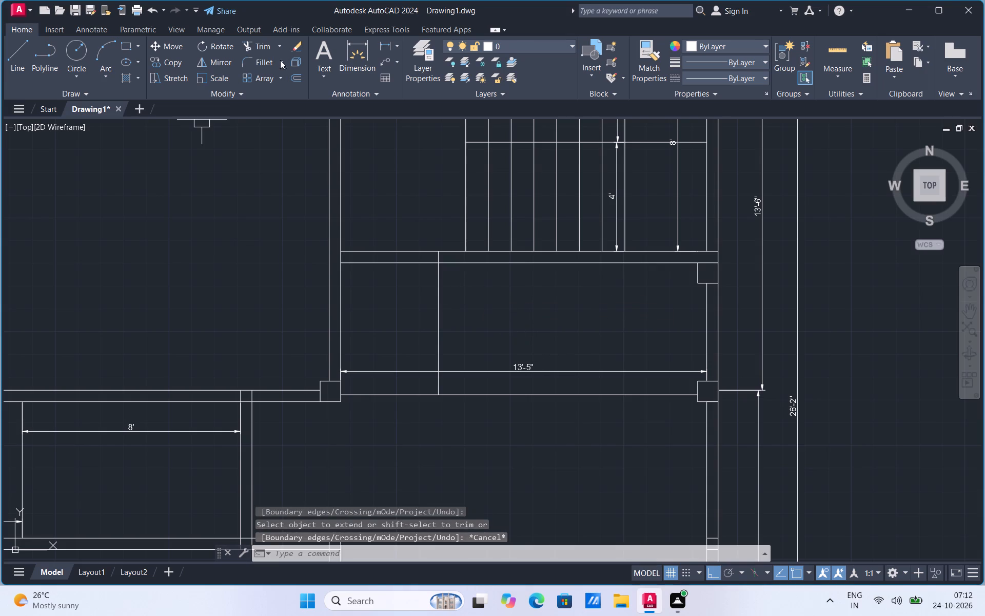
Add a horizontal linear dimension from the right wall's inner line to the copied line below the staircase.
left_click(386, 45)
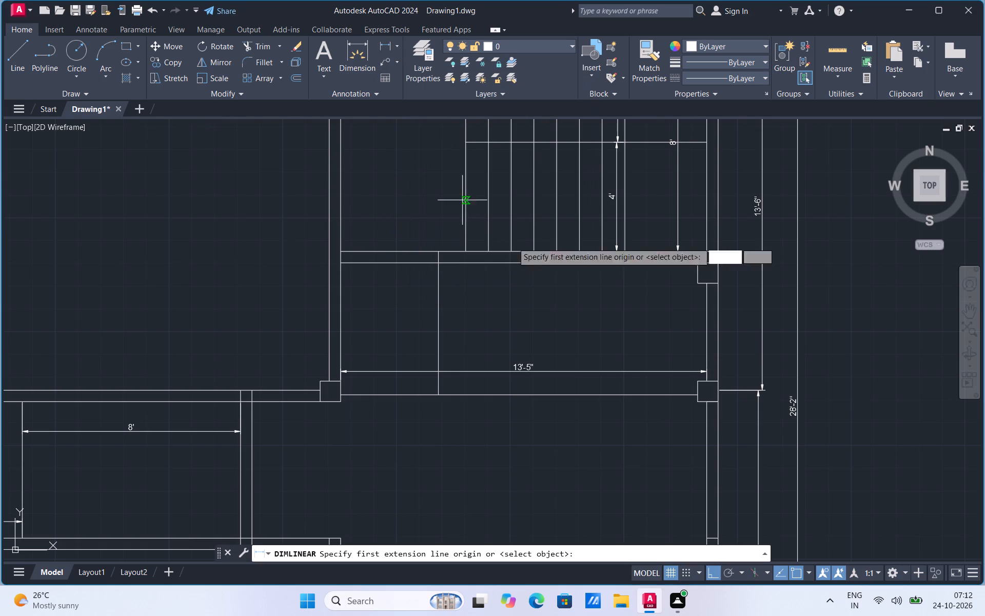
left_click(705, 284)
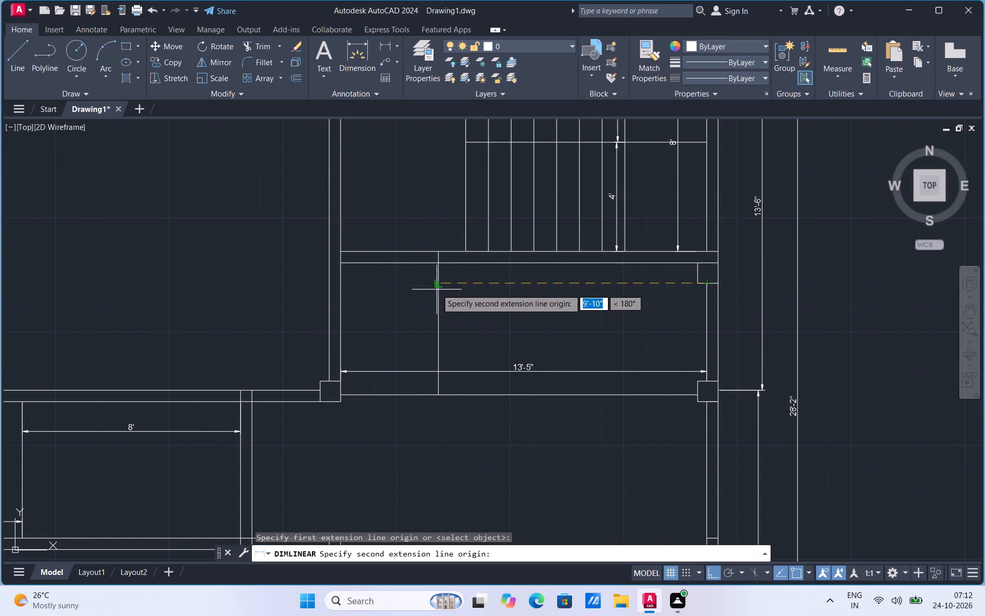
left_click(439, 283)
left_click(445, 305)
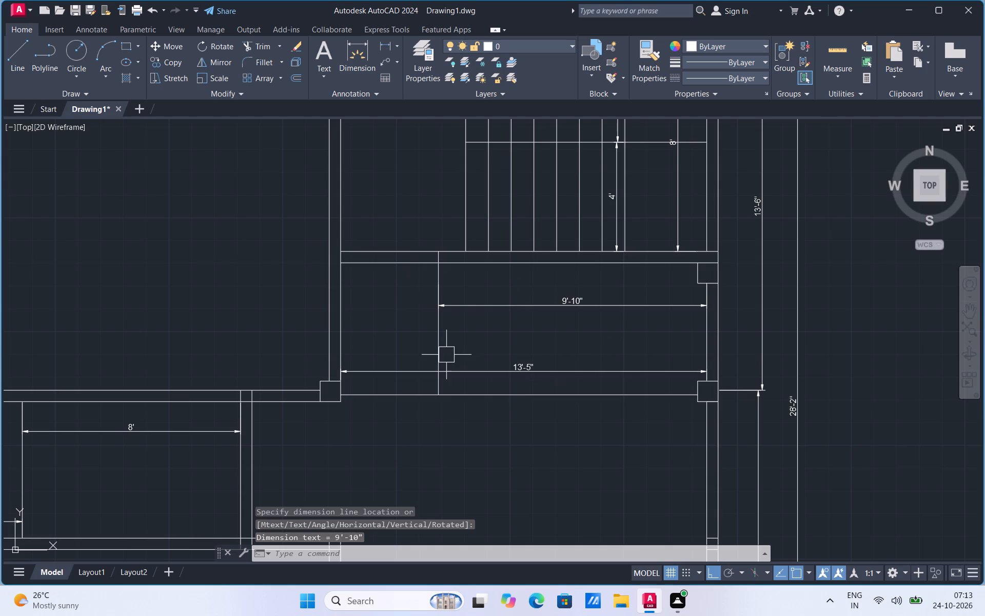
Add a vertical linear dimension for the depth of the room below the staircase, near the right wall.
left_click(384, 46)
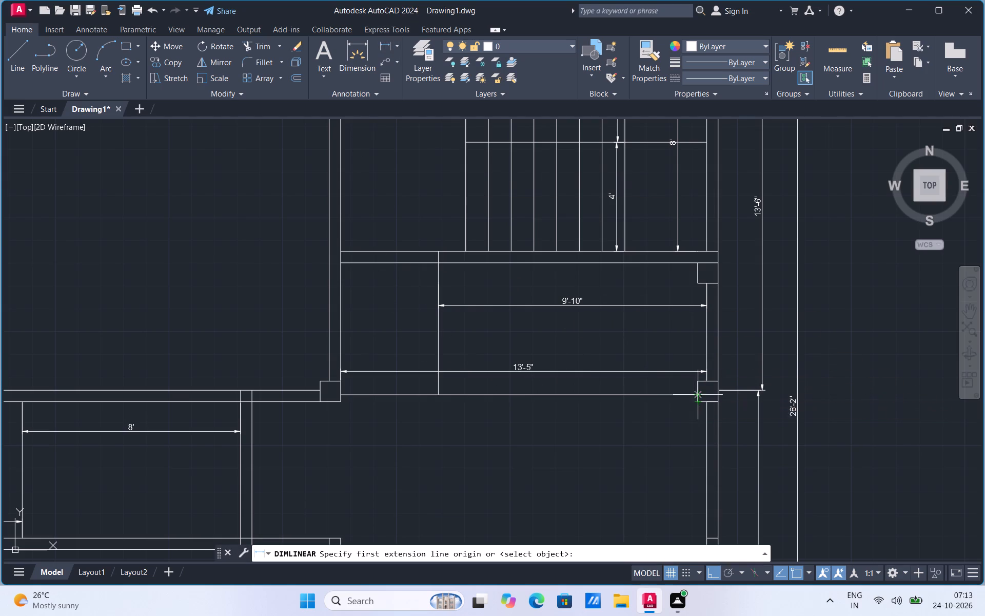
left_click(694, 395)
left_click(699, 260)
left_click(676, 267)
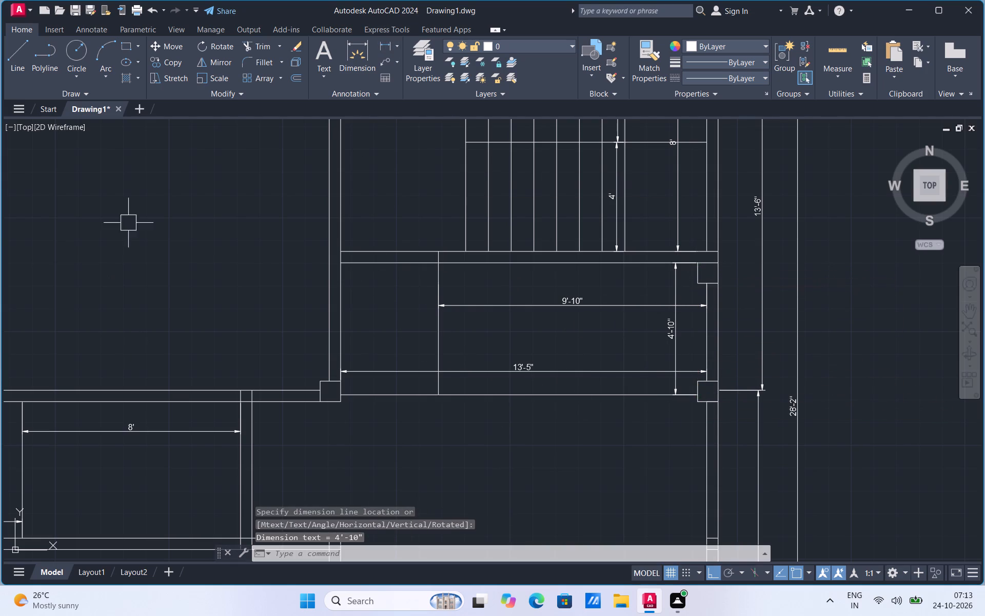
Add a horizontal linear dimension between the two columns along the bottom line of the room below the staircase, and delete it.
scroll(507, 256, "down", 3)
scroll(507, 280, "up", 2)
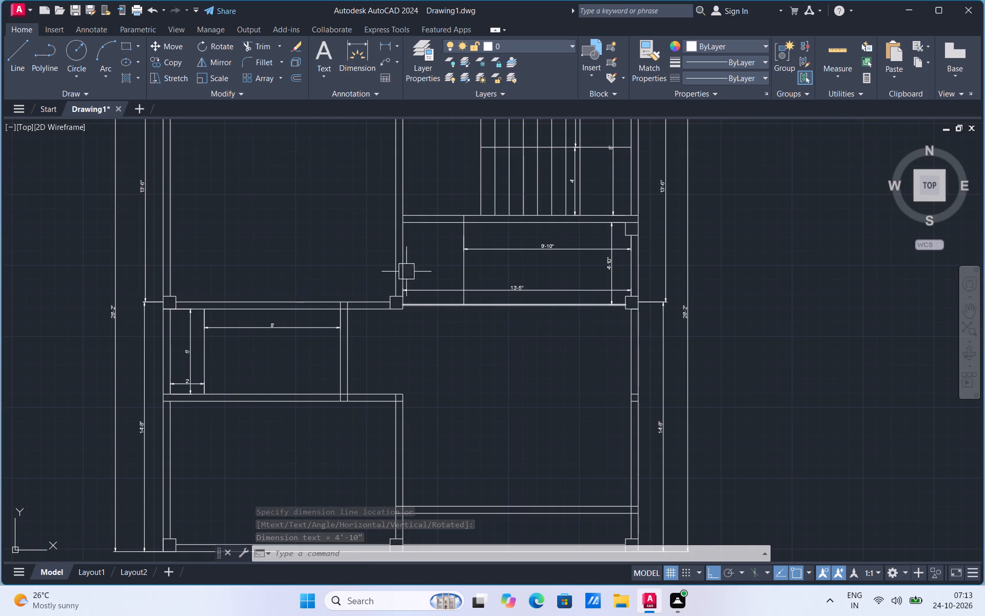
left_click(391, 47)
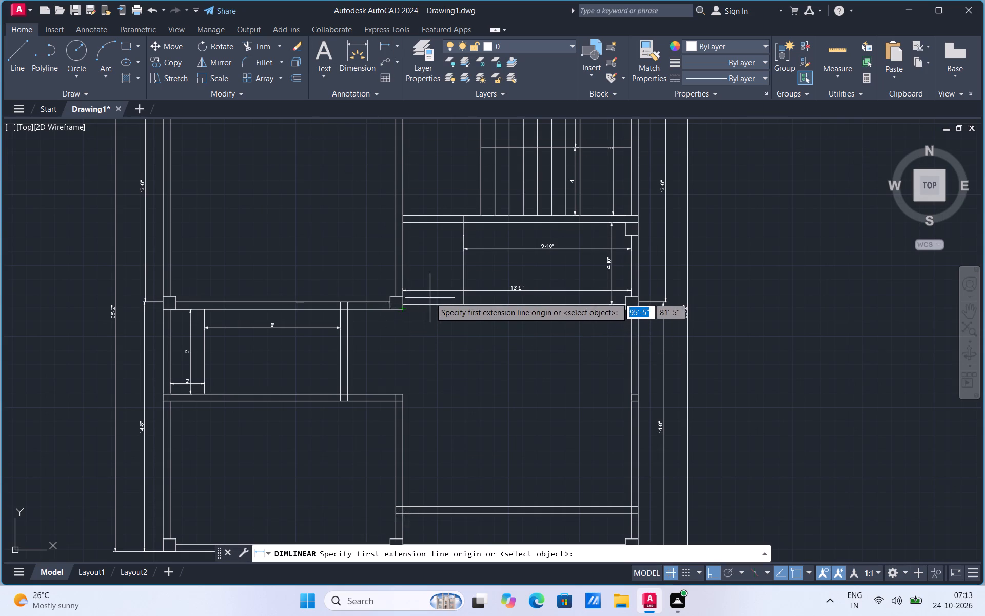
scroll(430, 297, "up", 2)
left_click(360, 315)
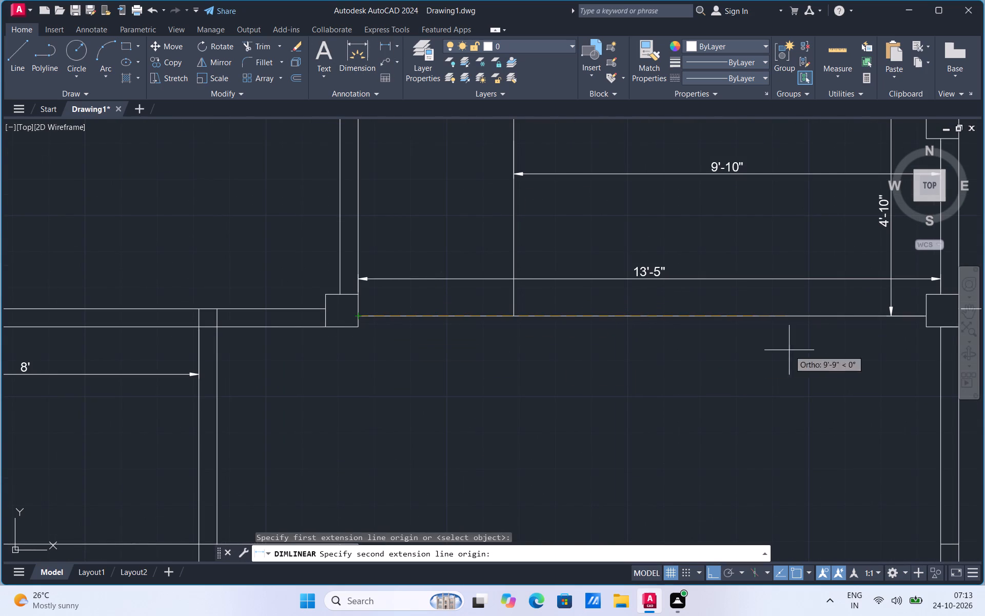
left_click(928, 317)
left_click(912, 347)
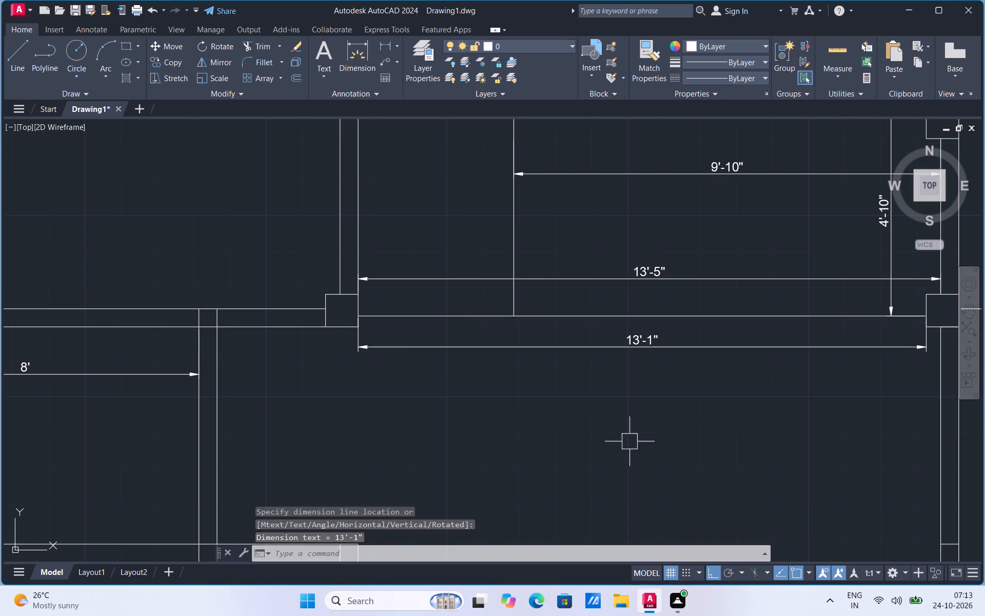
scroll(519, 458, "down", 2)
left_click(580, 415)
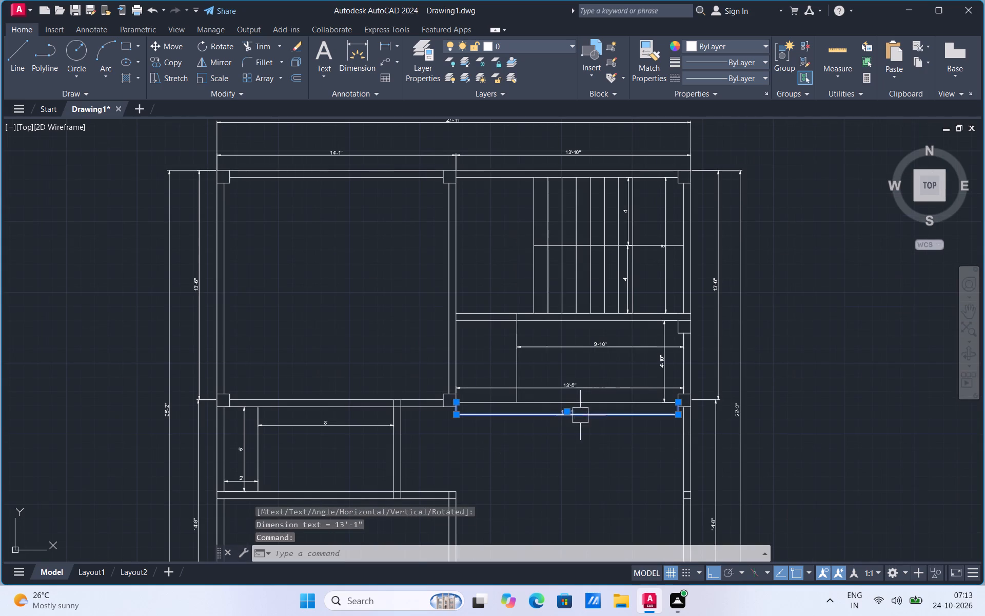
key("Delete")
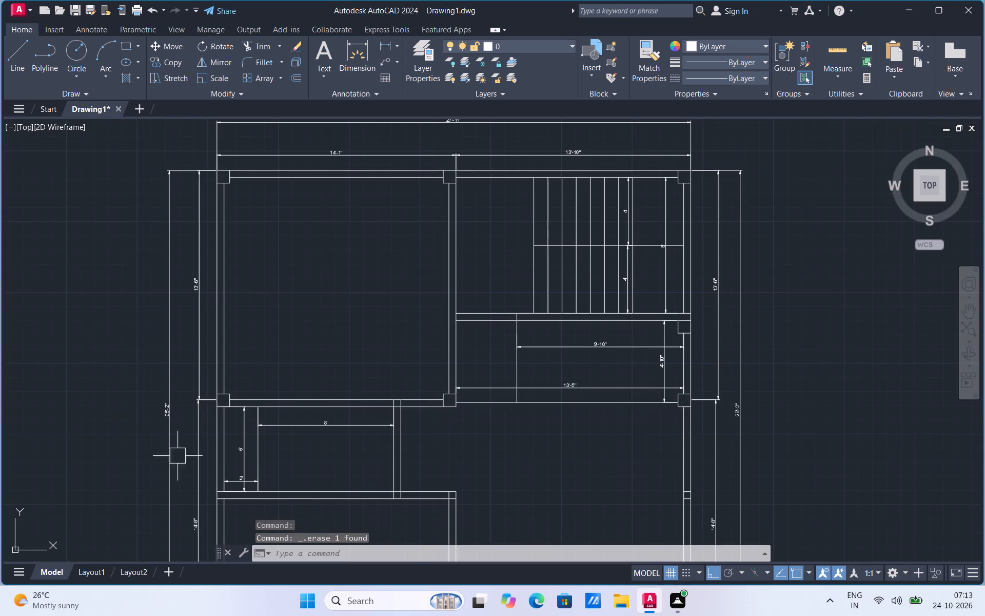
Add a horizontal linear dimension for the lower-right room's width near its top, from the right wall's inner line to the middle column.
left_click(388, 48)
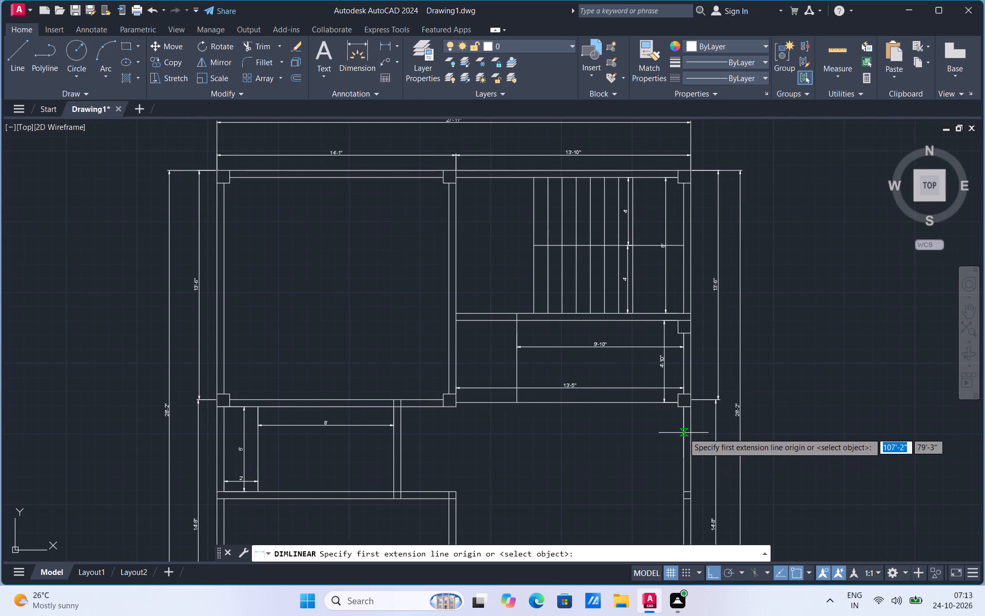
scroll(683, 433, "up", 4)
left_click(699, 392)
scroll(699, 392, "down", 5)
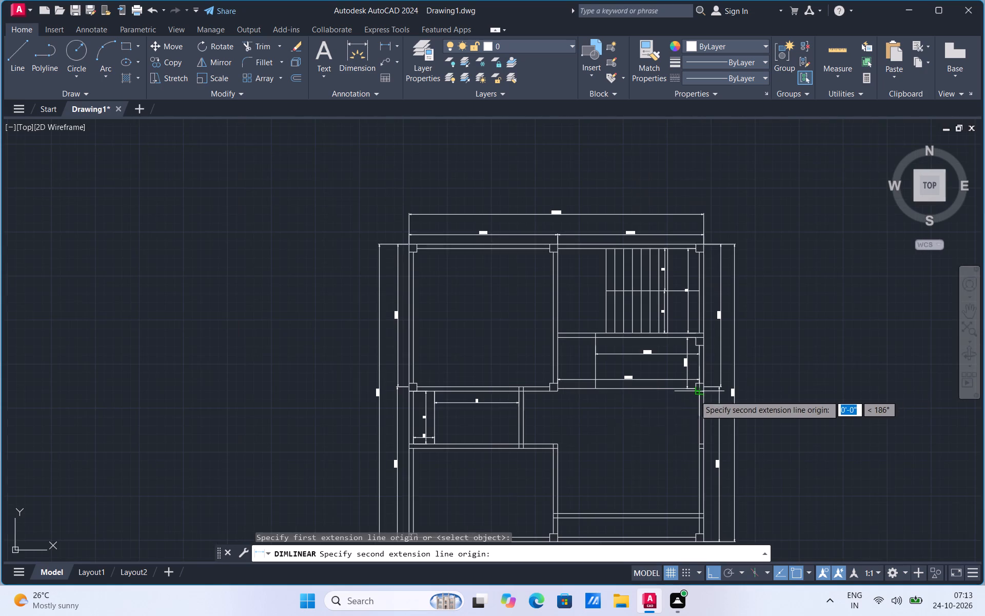
scroll(553, 399, "up", 3)
left_click(571, 370)
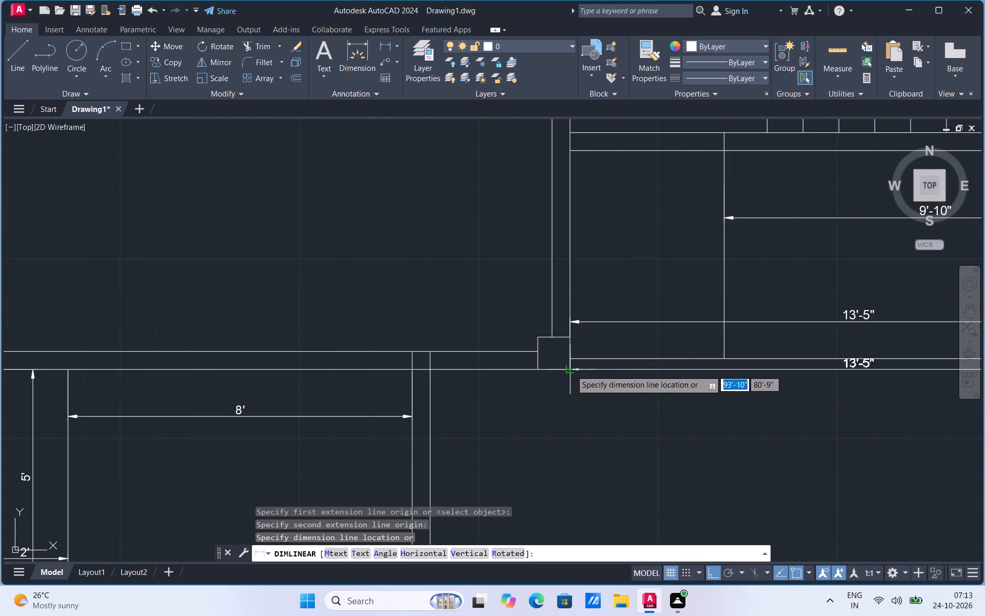
left_click(562, 434)
scroll(530, 422, "down", 3)
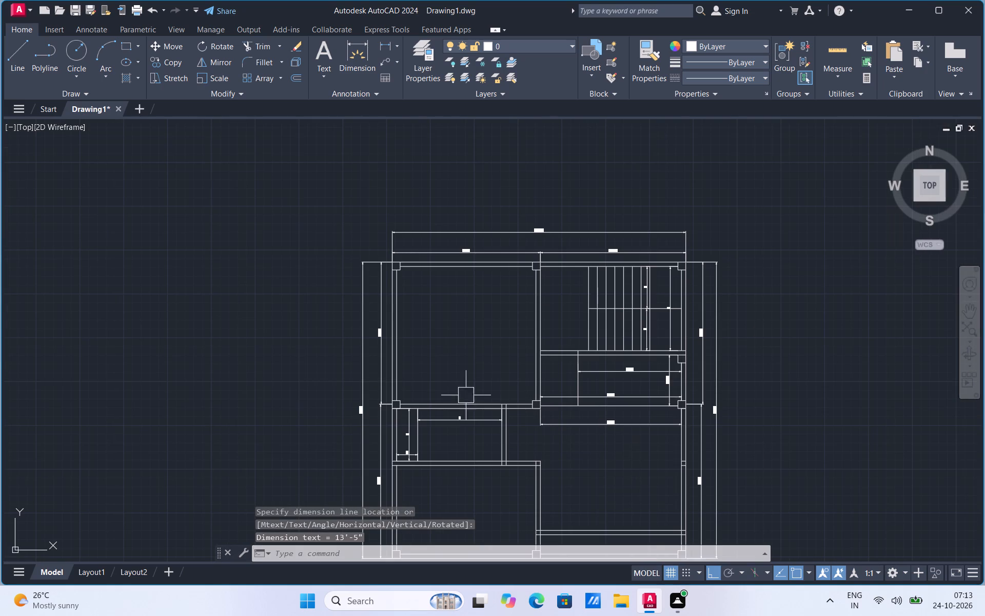
Add a vertical linear dimension near the right wall from the lower-right room's bottom wall to the room line above it.
left_click(389, 49)
scroll(474, 200, "down", 1)
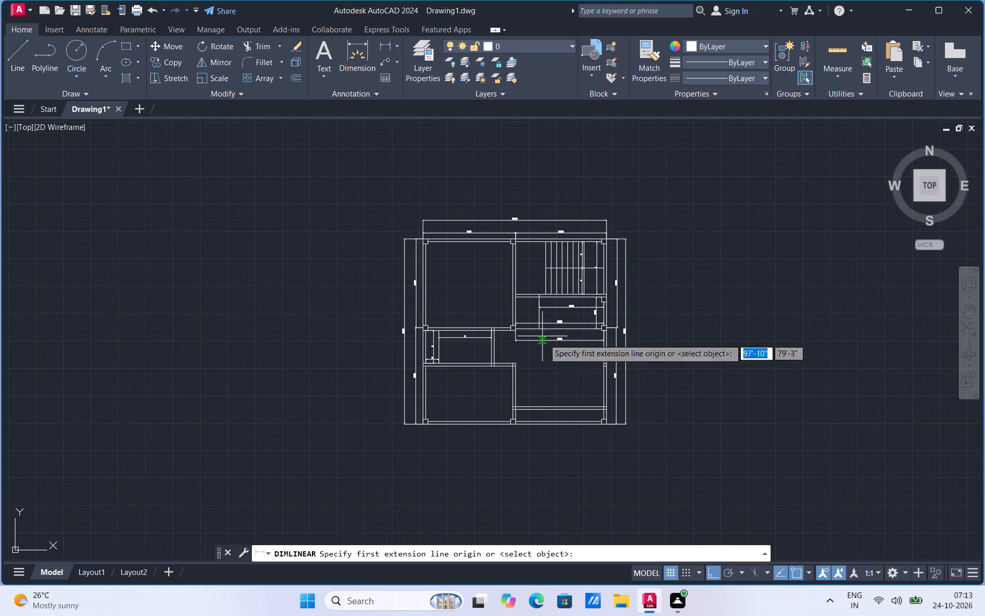
scroll(562, 364, "up", 2)
left_click(669, 474)
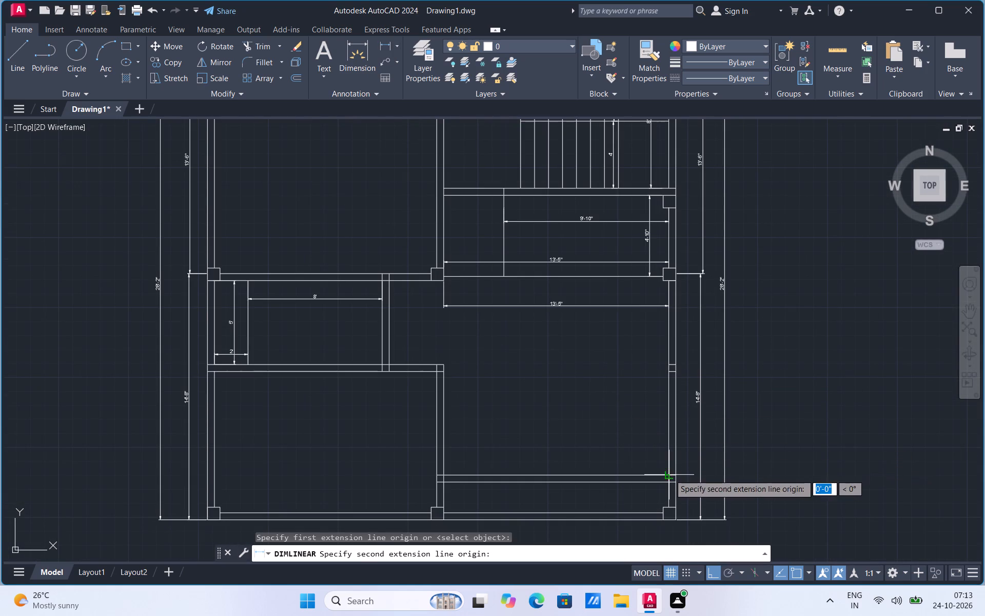
scroll(677, 287, "up", 2)
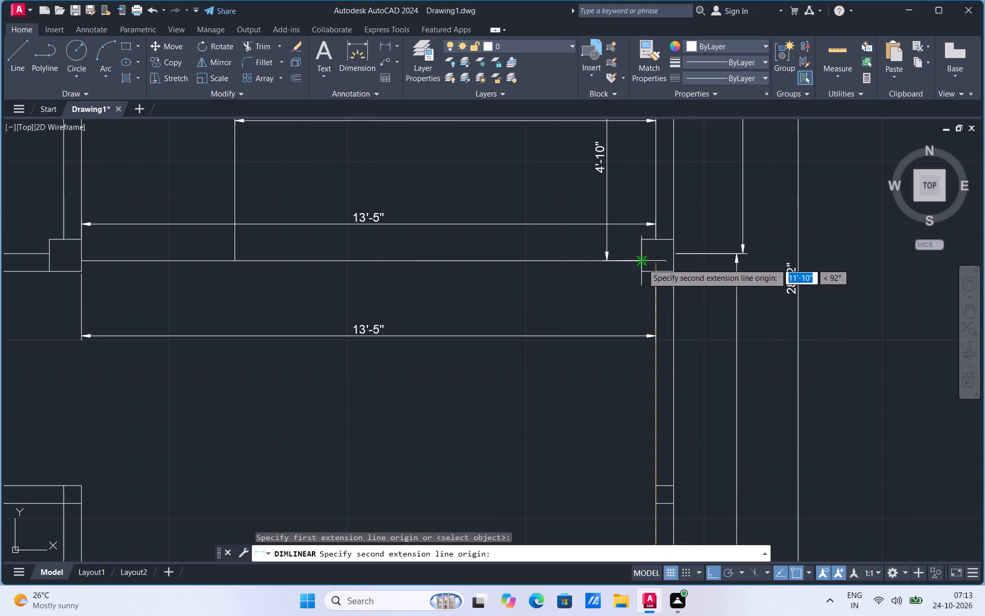
scroll(656, 261, "up", 1)
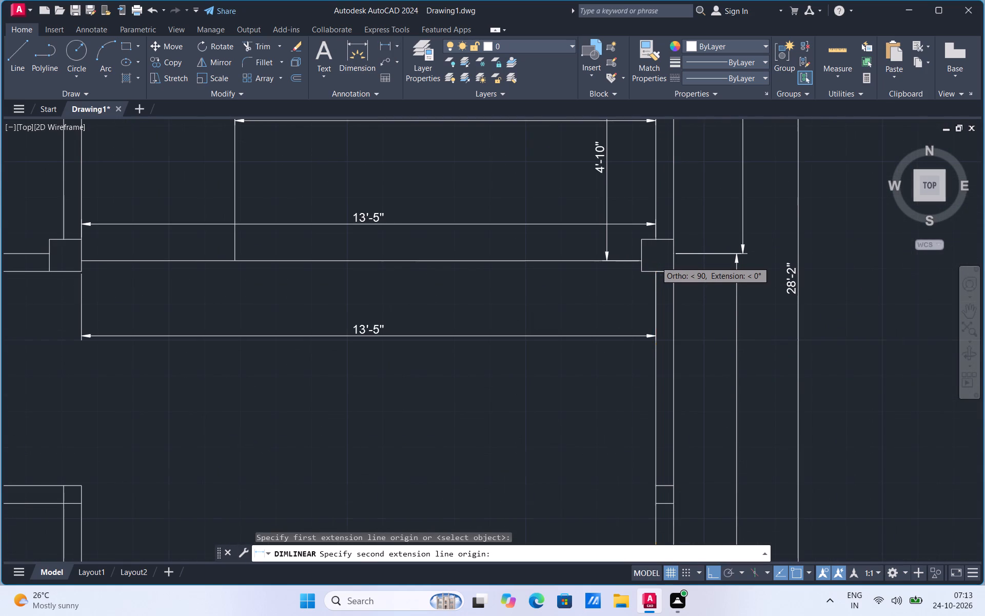
scroll(656, 261, "up", 1)
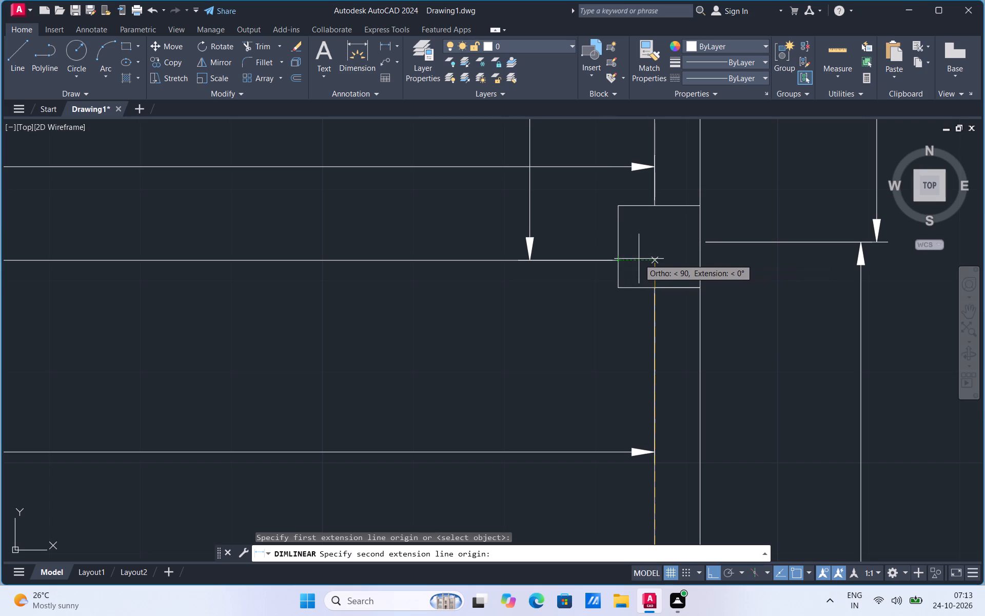
left_click(650, 261)
left_click(545, 273)
scroll(628, 273, "down", 4)
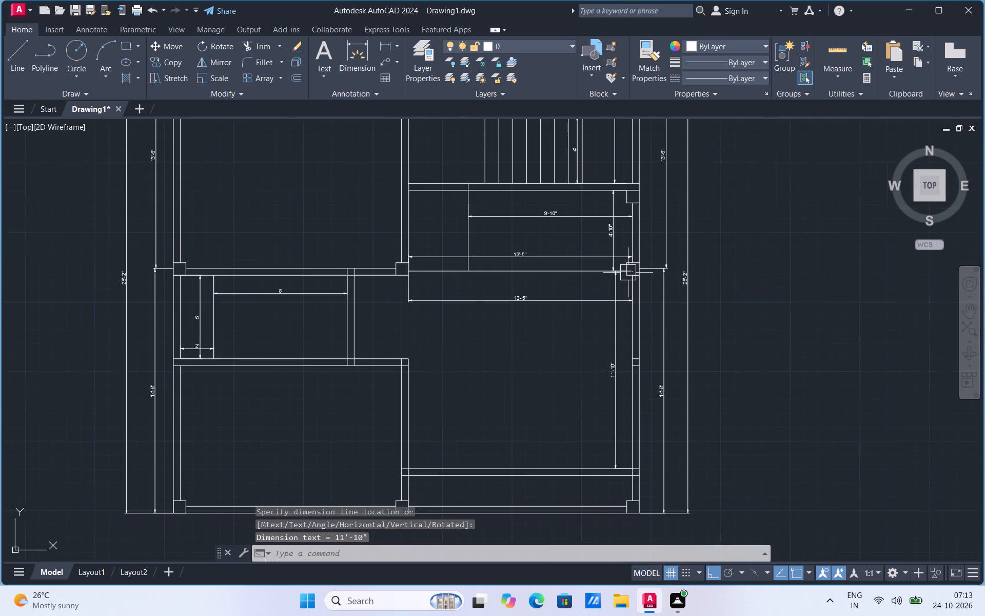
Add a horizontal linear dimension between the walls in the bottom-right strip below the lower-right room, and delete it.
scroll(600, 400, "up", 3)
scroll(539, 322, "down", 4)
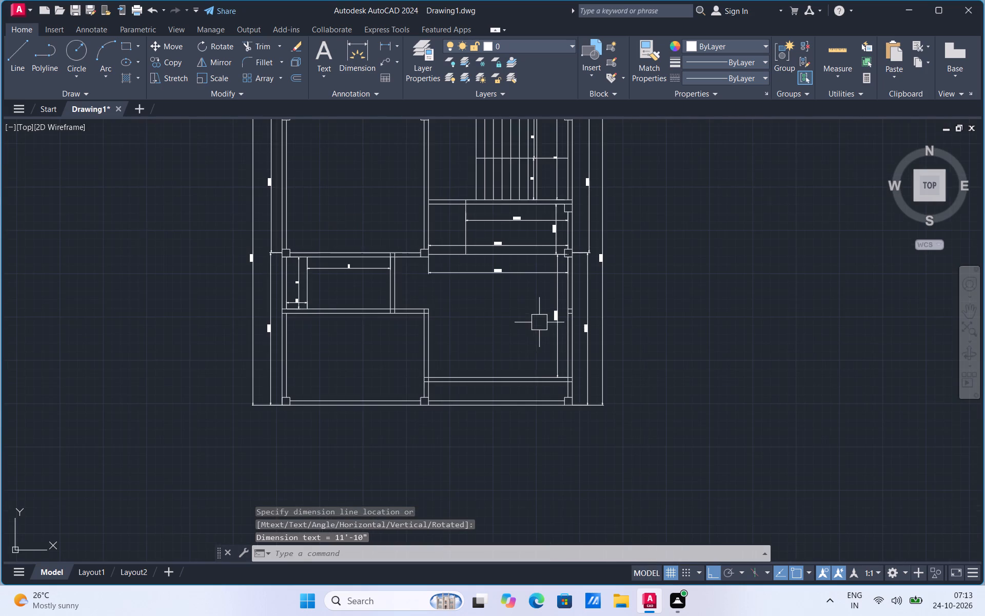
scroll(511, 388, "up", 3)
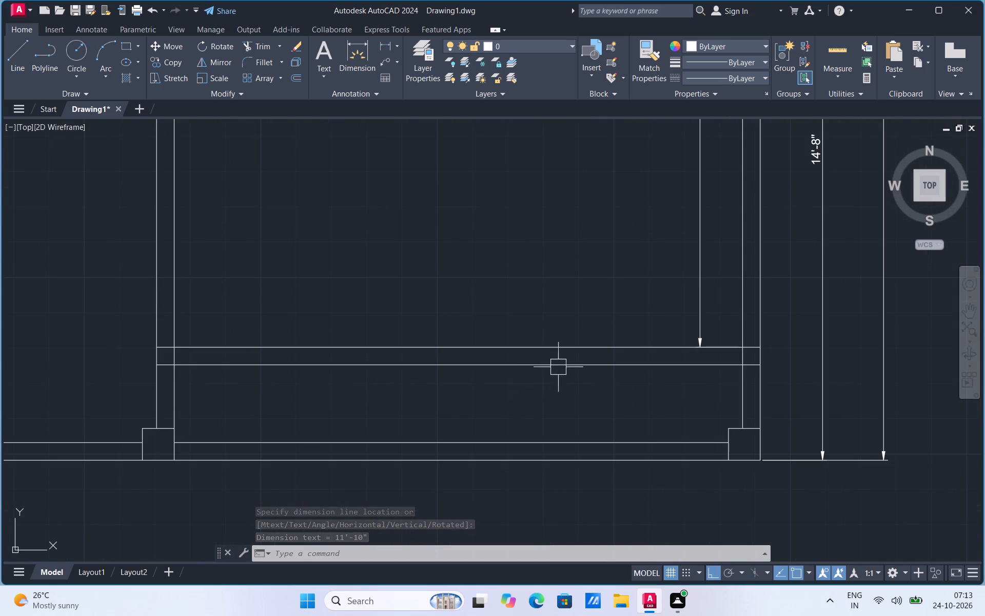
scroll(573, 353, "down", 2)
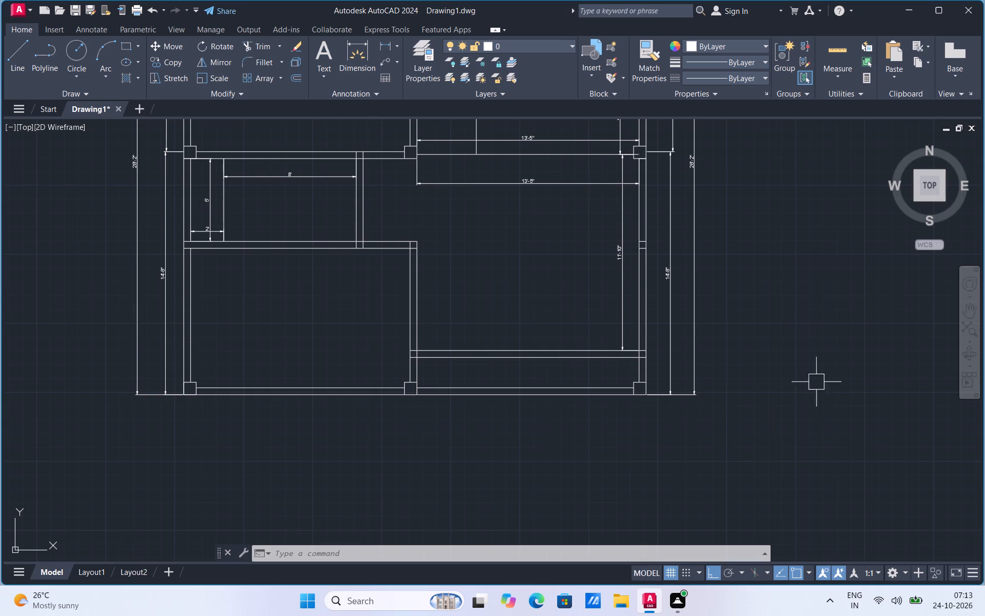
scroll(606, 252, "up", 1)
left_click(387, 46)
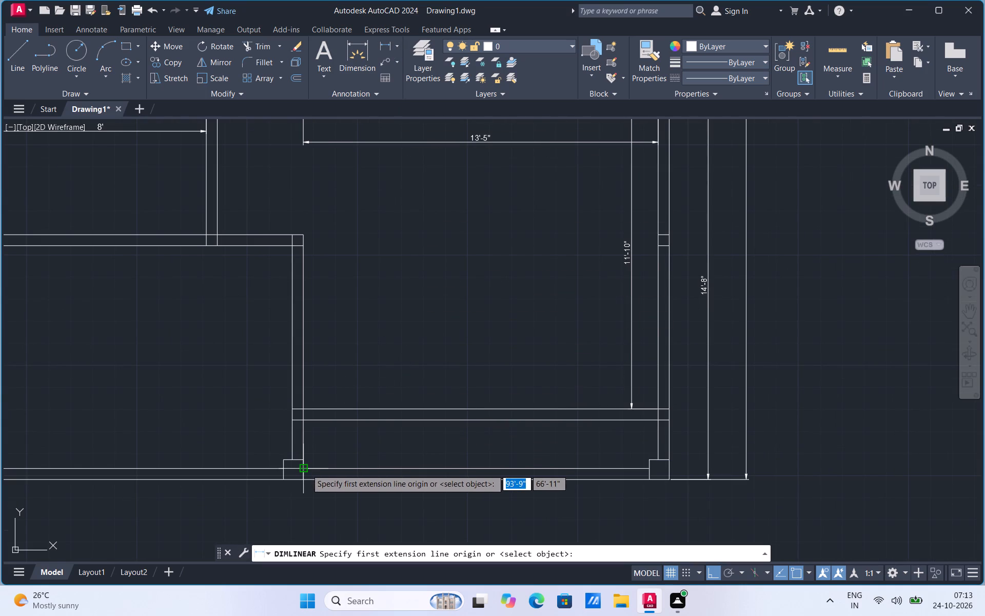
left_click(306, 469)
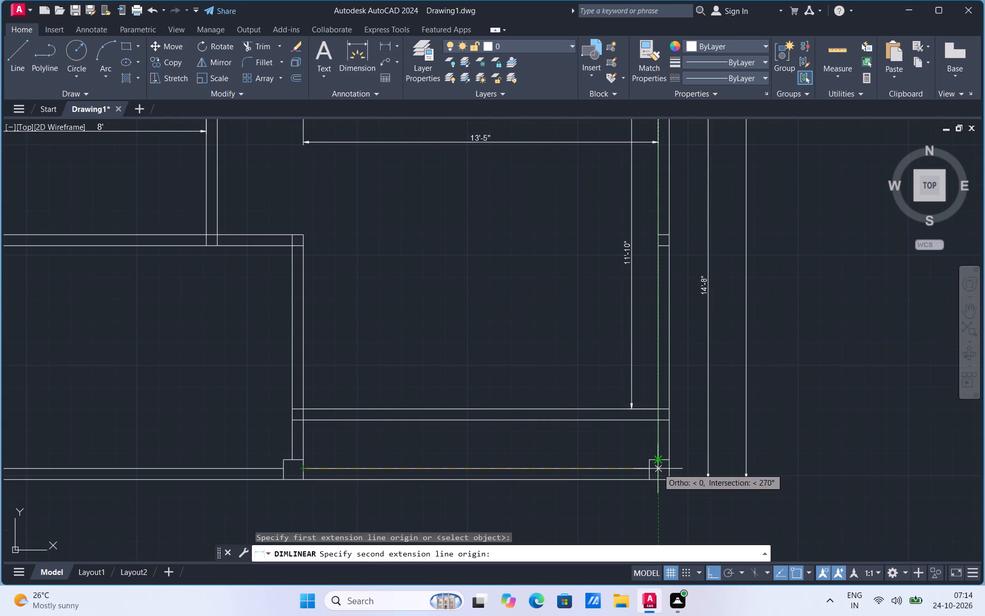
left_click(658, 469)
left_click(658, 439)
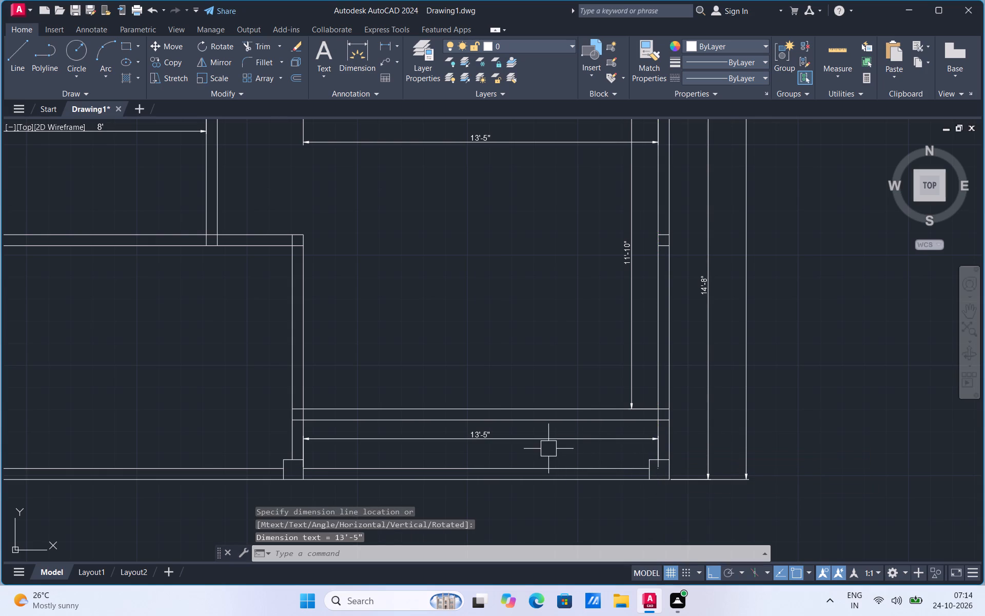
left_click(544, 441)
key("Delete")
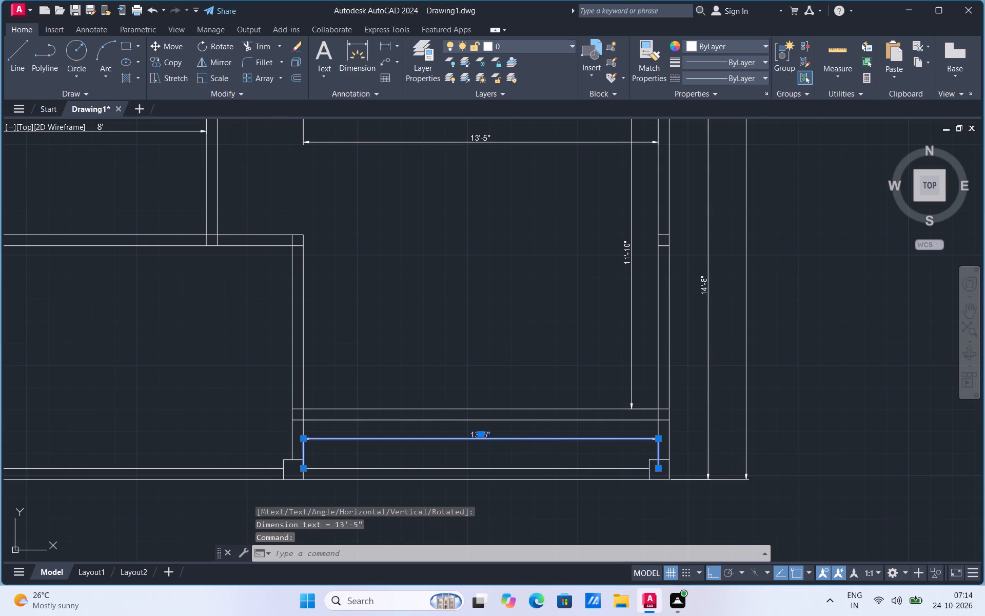
Trim away both outer wall lines between the bottom middle column and the bottom-right column.
scroll(534, 425, "down", 1)
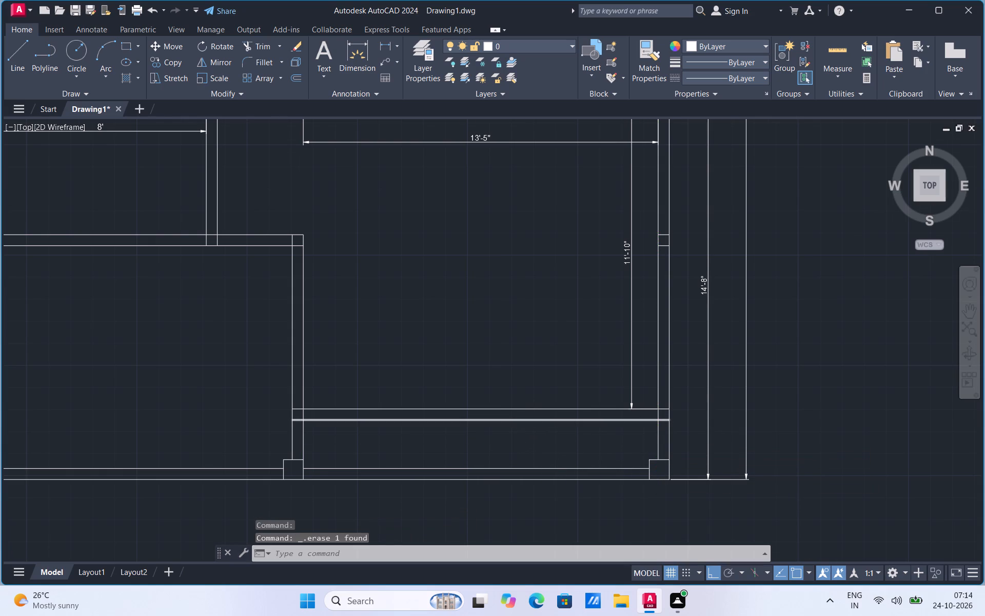
scroll(530, 478, "up", 1)
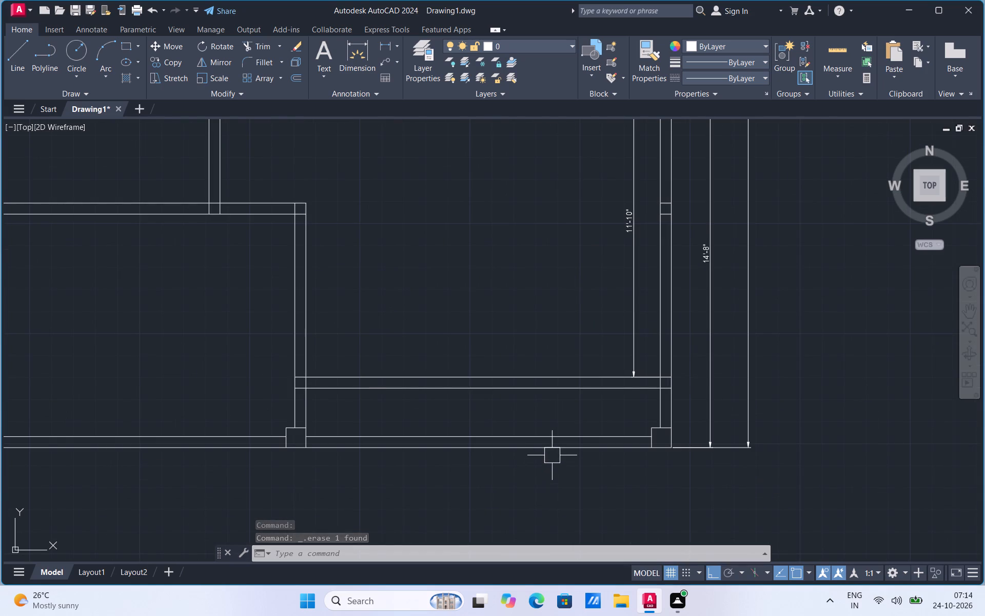
left_click(267, 46)
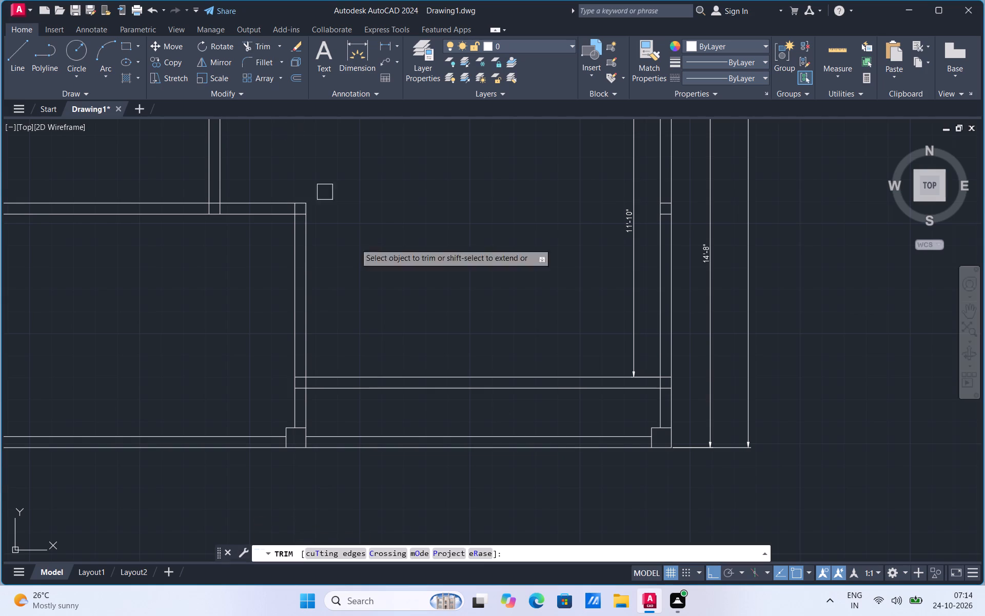
left_click_drag(426, 405, 436, 490)
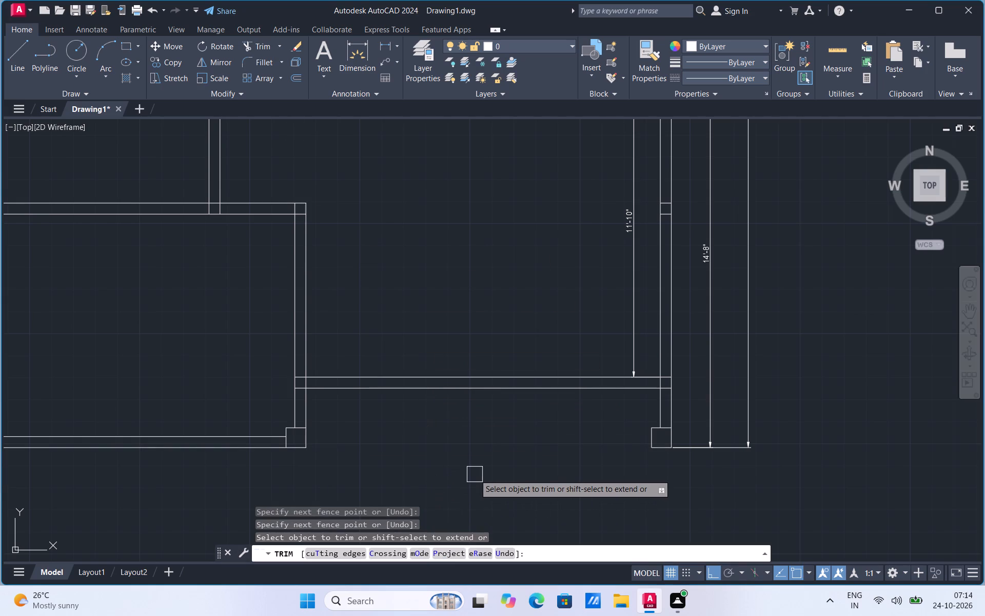
key("Escape")
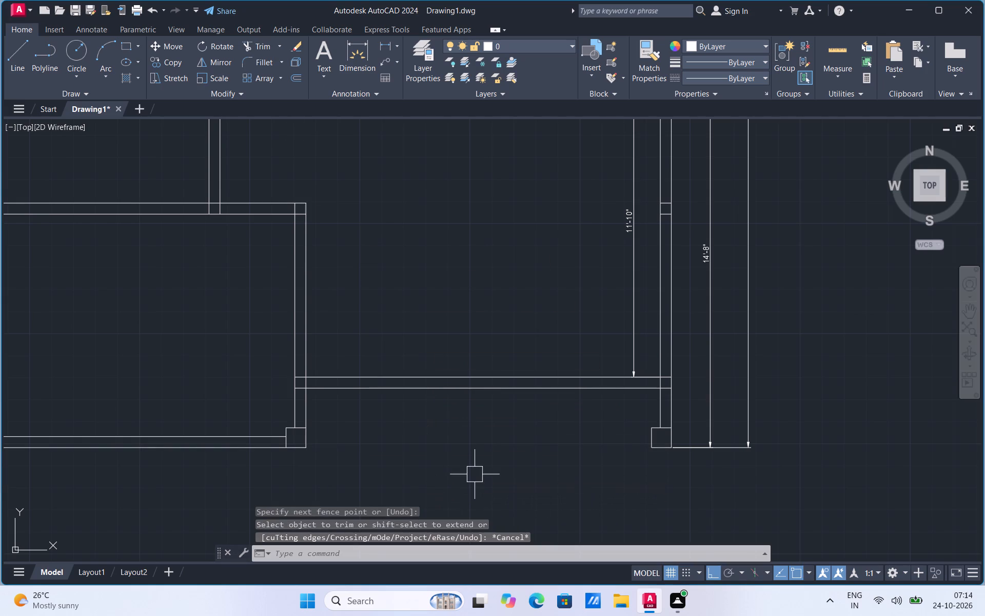
Copy the lower line of the lower-right room's bottom wall 8' straight down.
left_click(534, 388)
right_click(534, 388)
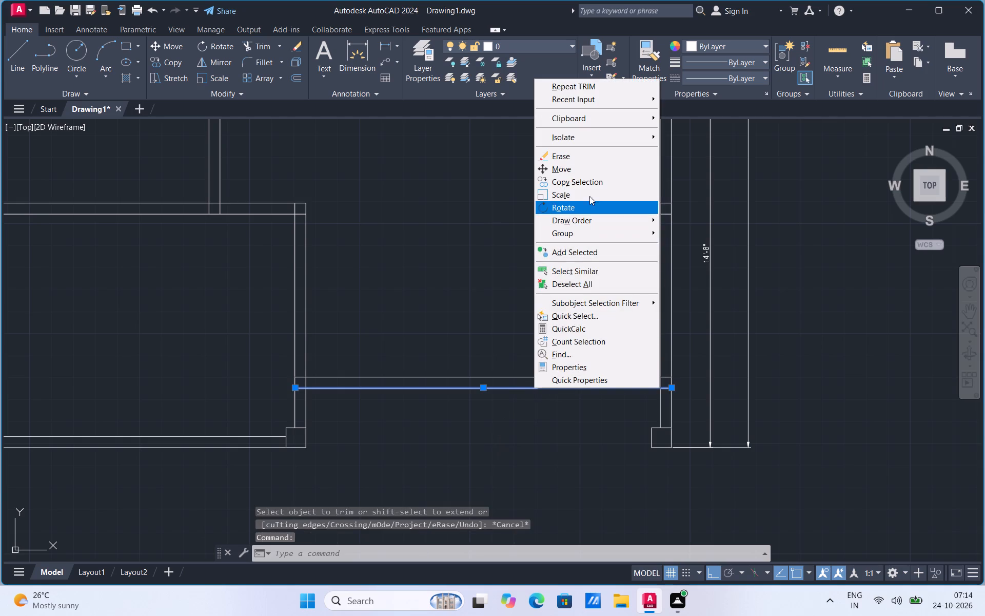
left_click(589, 183)
left_click(668, 389)
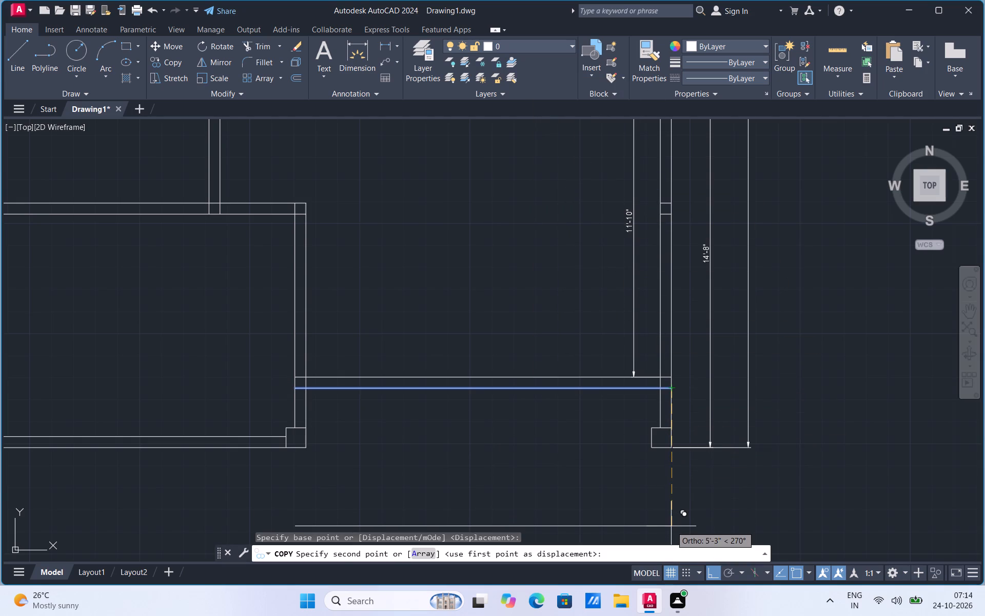
type("8'")
key("Return")
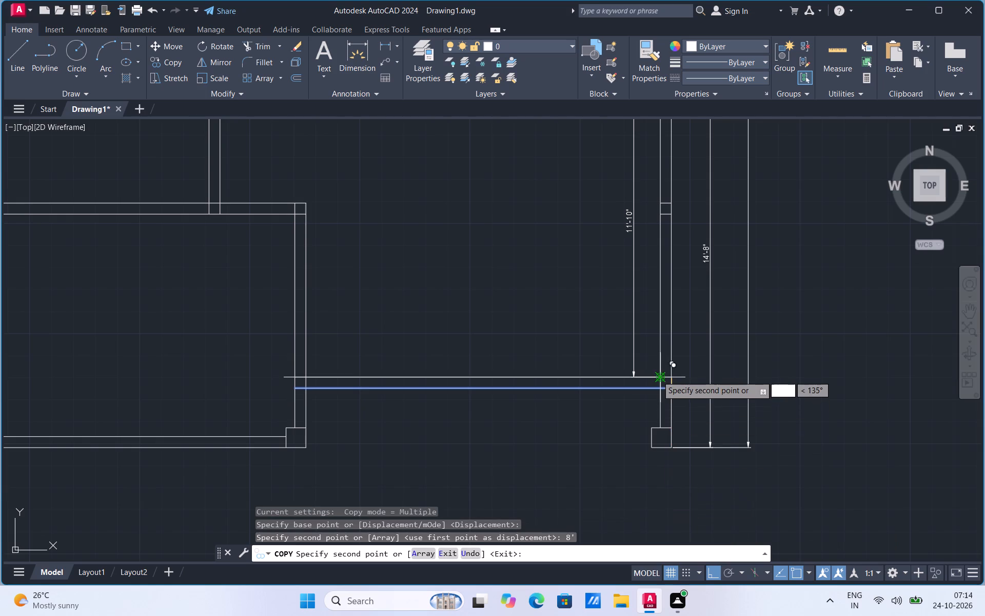
scroll(657, 376, "down", 2)
scroll(678, 420, "up", 1)
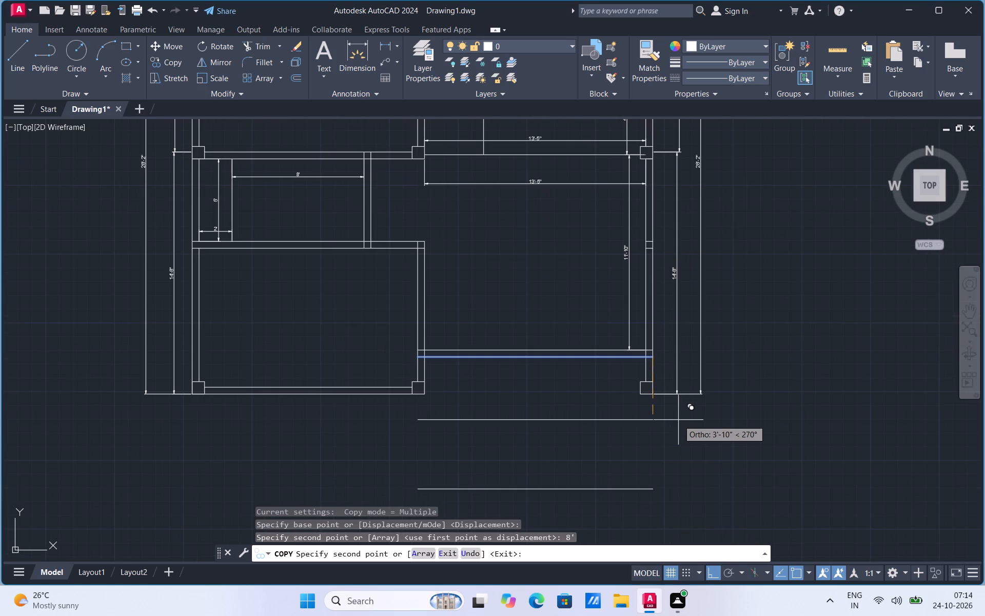
key("Escape")
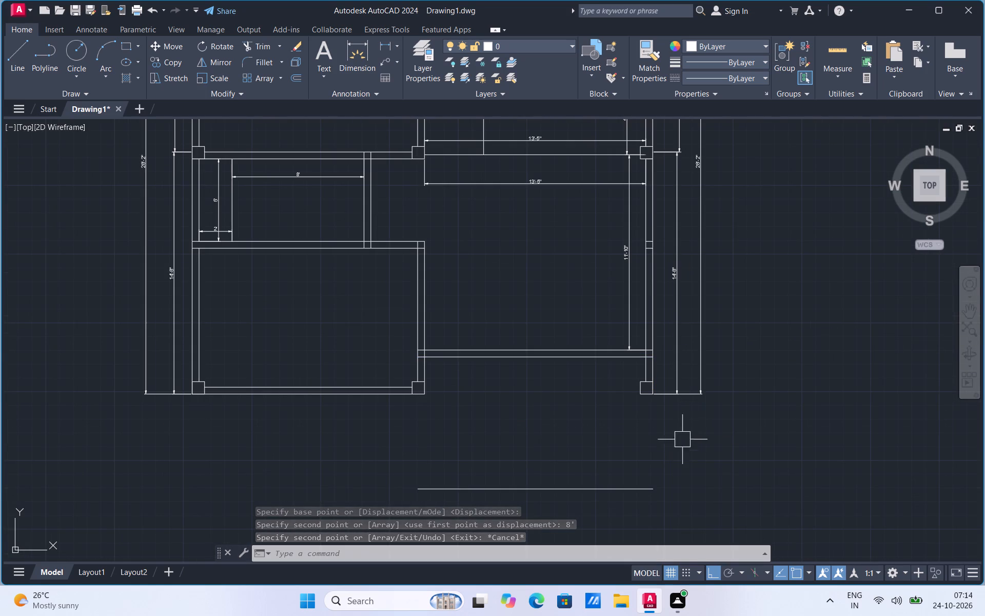
scroll(533, 487, "up", 1)
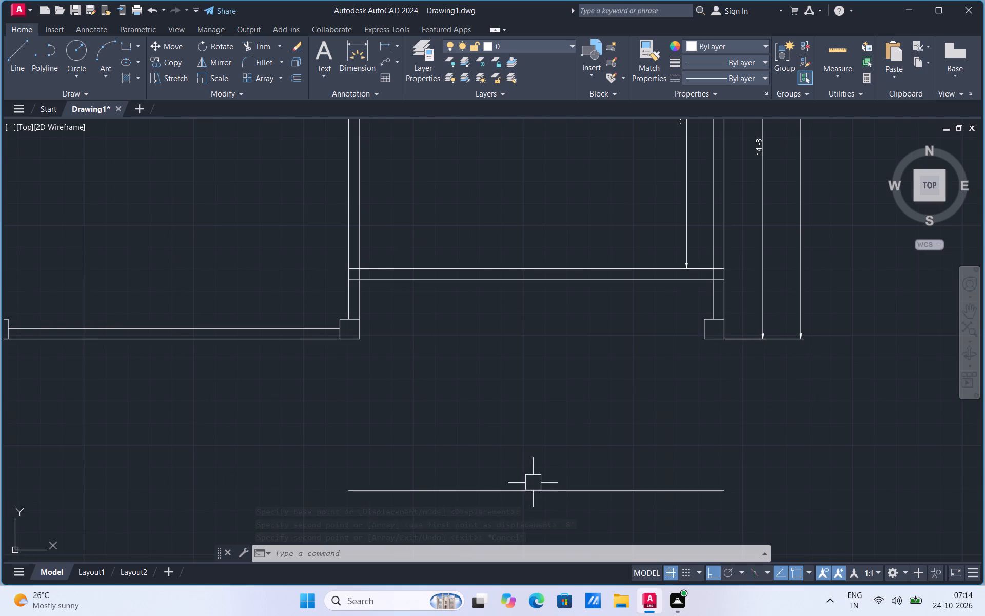
Extend the left line of the middle wall and the outer line of the right wall down to the copied bottom line.
scroll(536, 406, "down", 2)
scroll(535, 439, "up", 1)
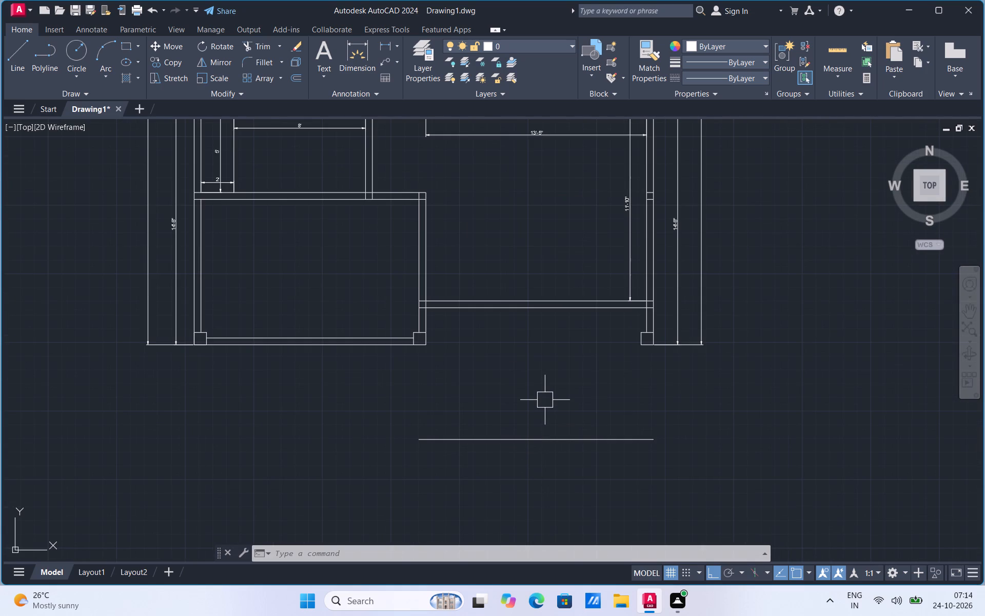
type("ex")
left_click(586, 428)
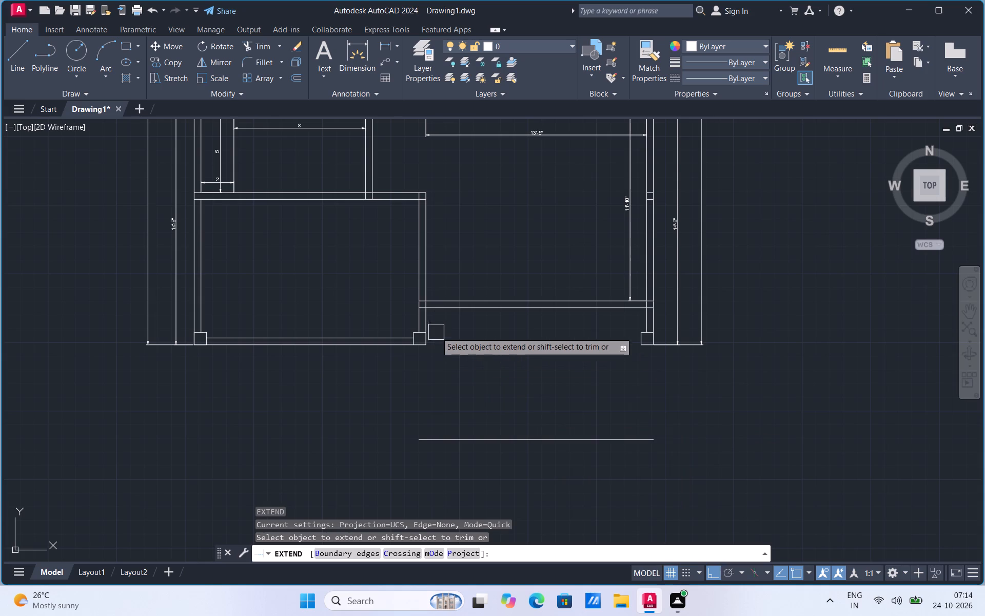
scroll(417, 321, "up", 2)
left_click(417, 320)
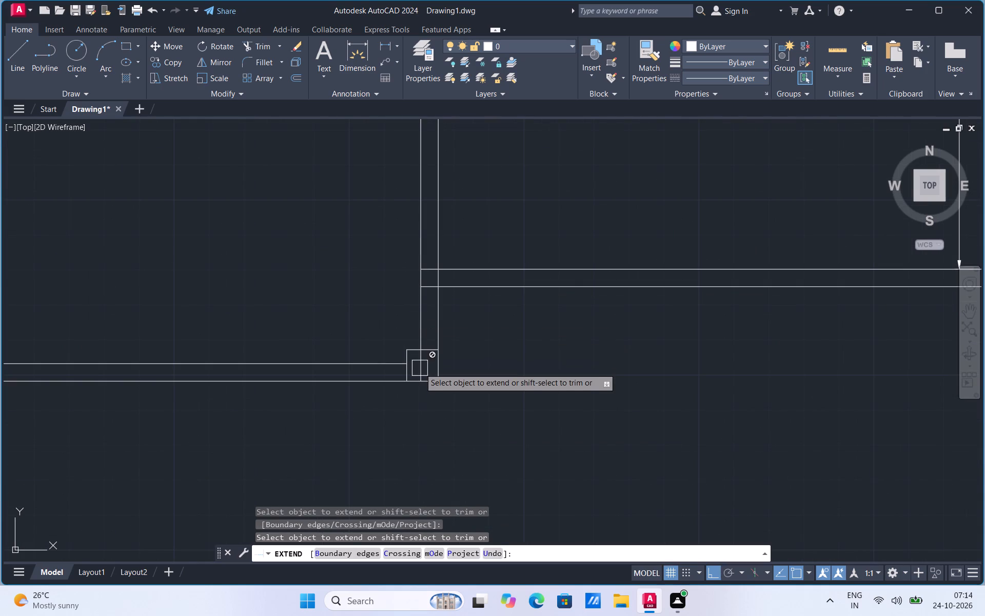
scroll(420, 355, "down", 1)
left_click(419, 335)
scroll(485, 387, "down", 1)
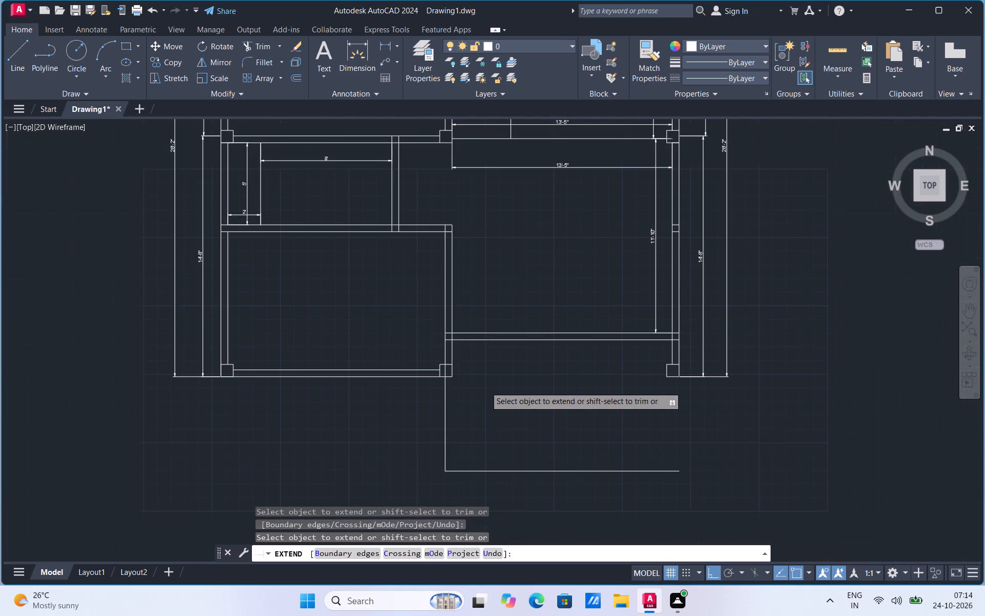
left_click(682, 315)
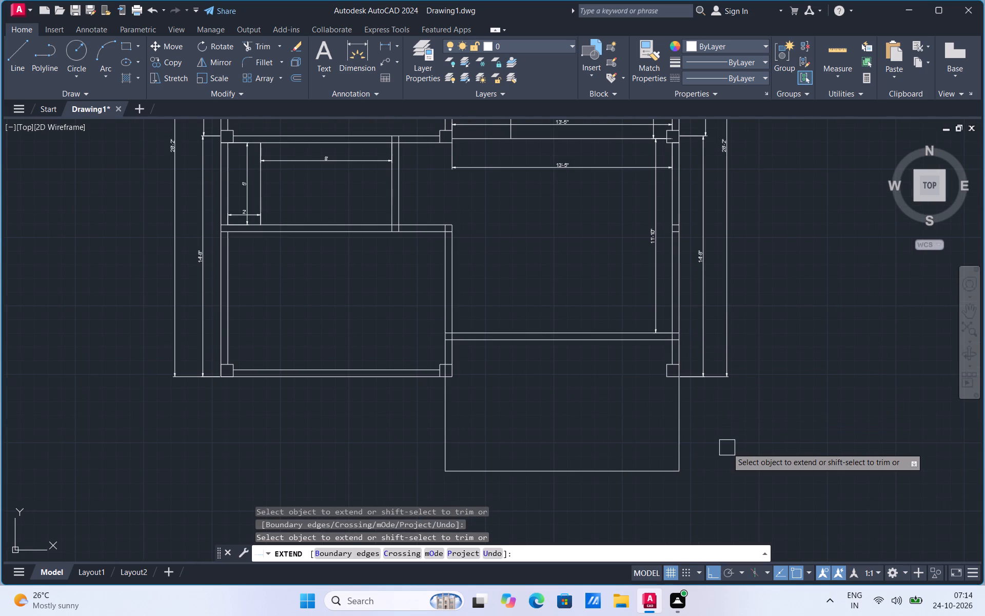
key("Escape")
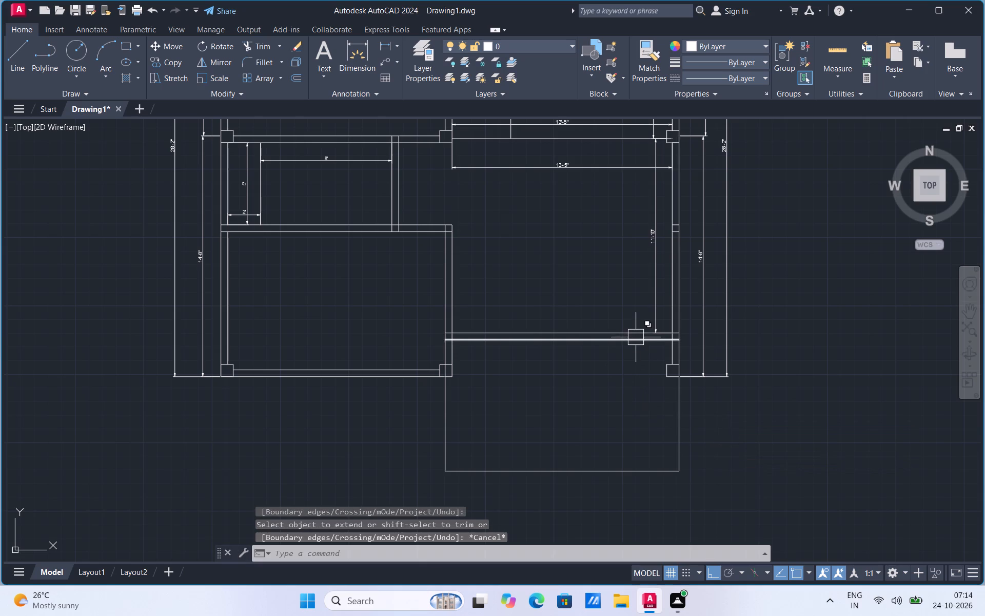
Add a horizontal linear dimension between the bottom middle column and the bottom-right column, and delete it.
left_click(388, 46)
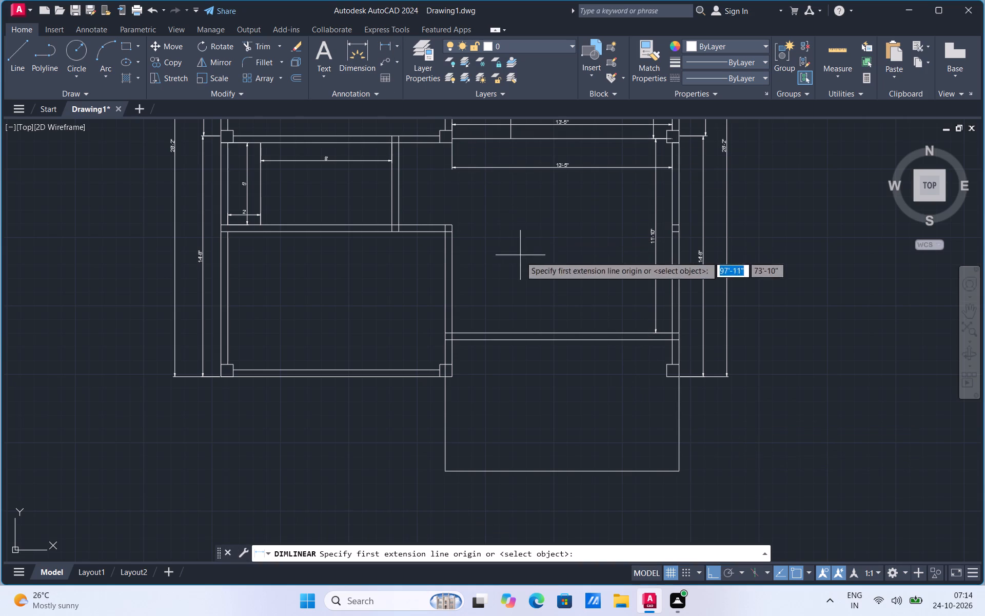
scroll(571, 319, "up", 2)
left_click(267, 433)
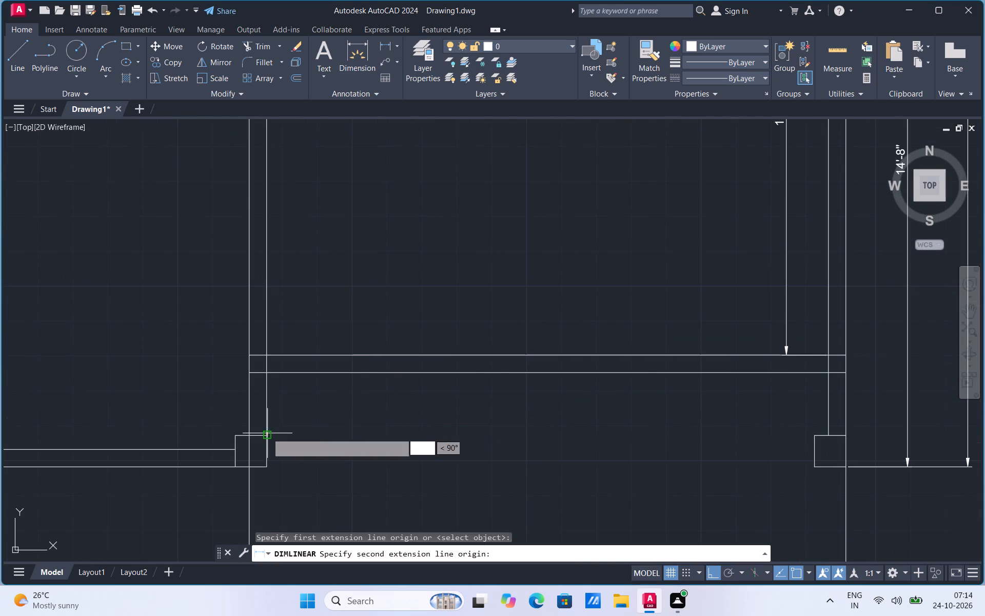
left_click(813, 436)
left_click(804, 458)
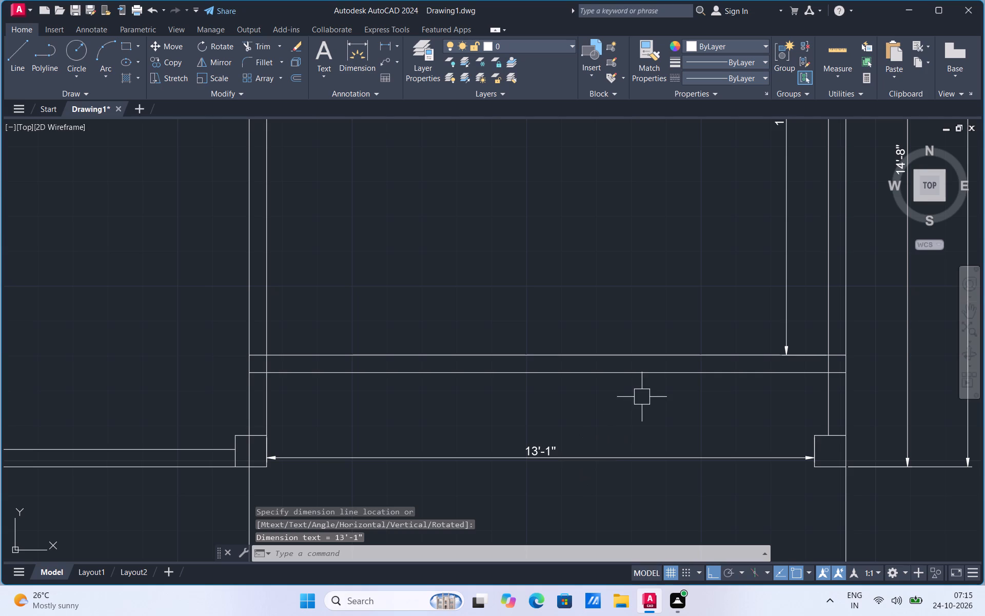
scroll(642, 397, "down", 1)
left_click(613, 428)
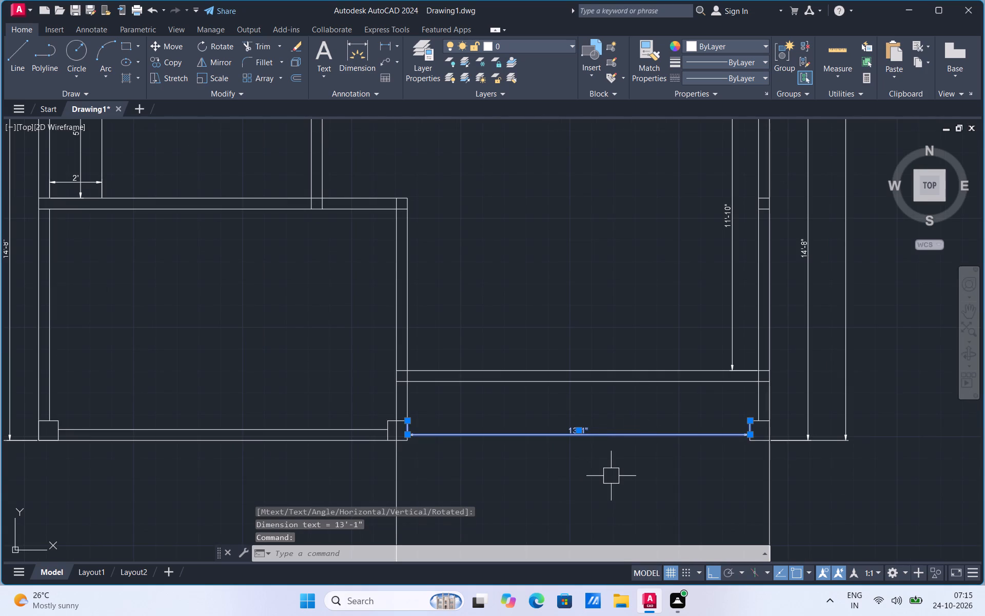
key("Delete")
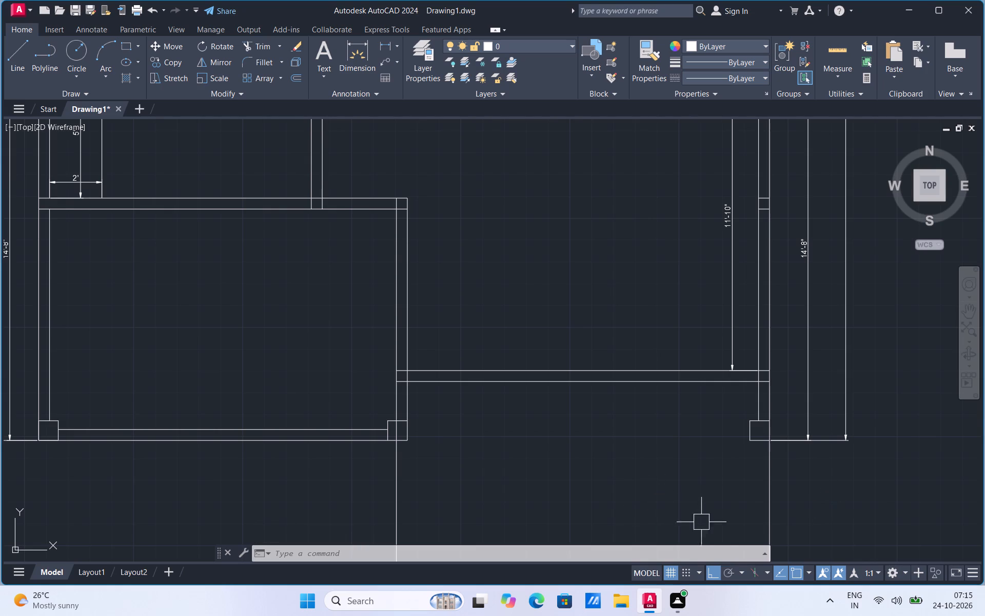
Add a two-line multiline text label reading BEDROOM and 13'3'X13'1" inside the upper-left room.
scroll(728, 538, "down", 3)
scroll(698, 317, "up", 2)
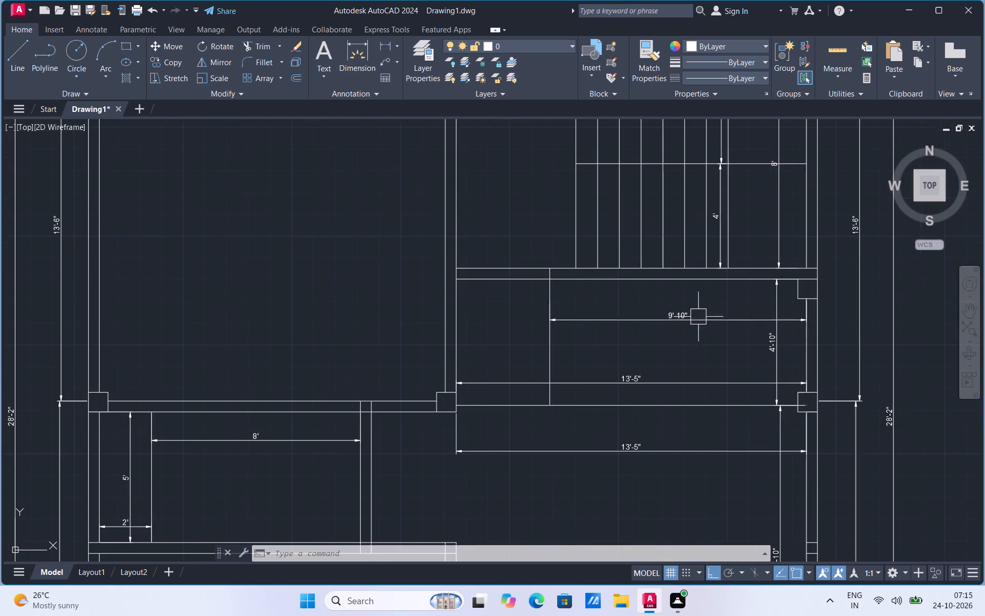
left_click(321, 72)
left_click(363, 101)
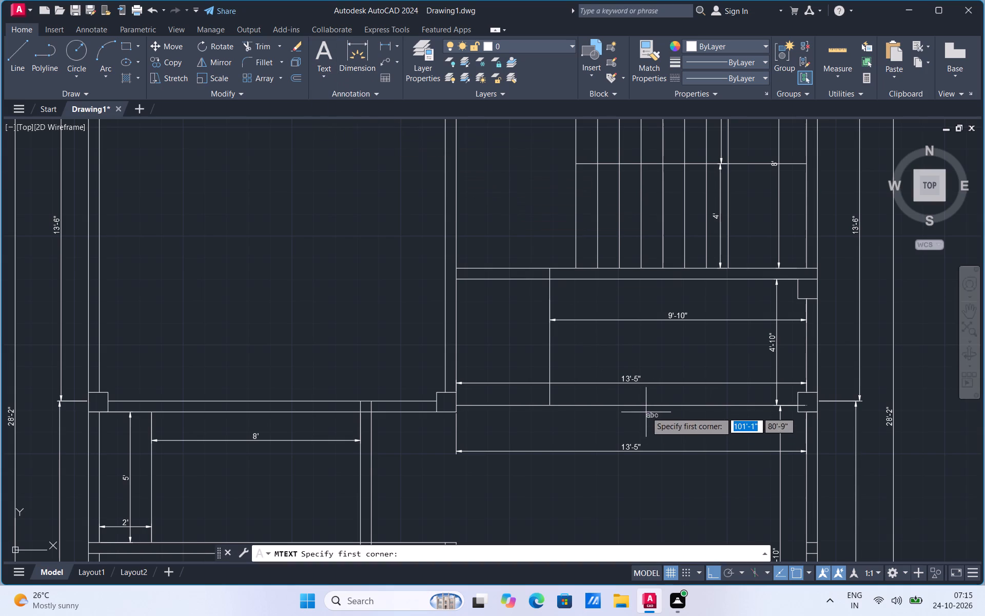
scroll(660, 436, "down", 1)
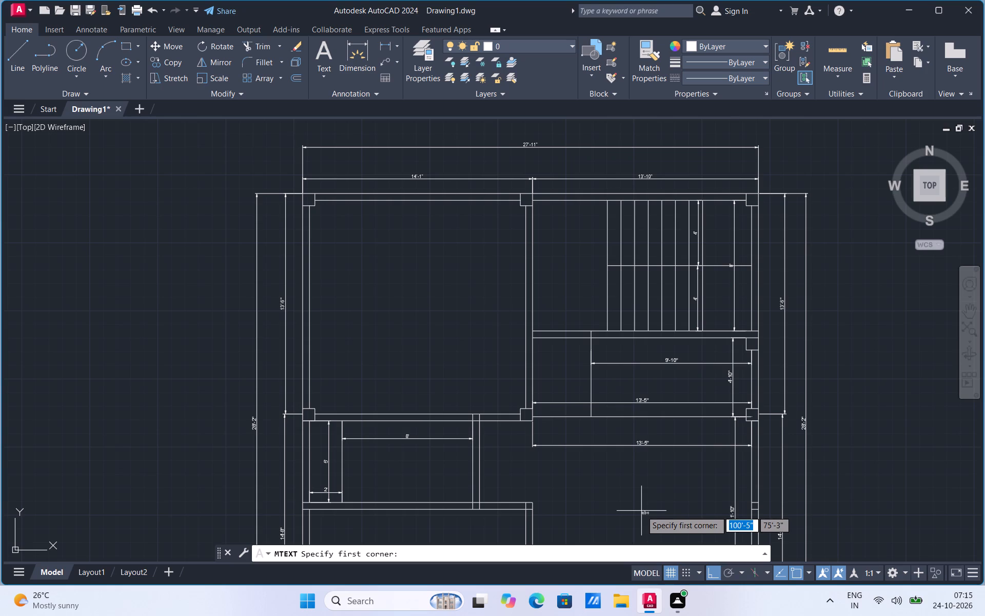
scroll(300, 243, "up", 1)
left_click(358, 270)
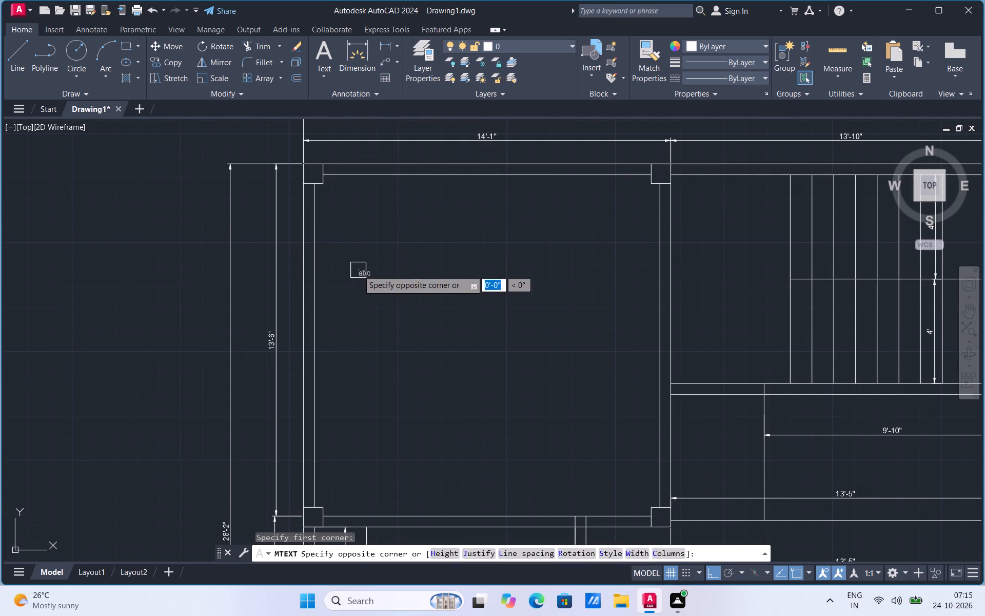
left_click(528, 355)
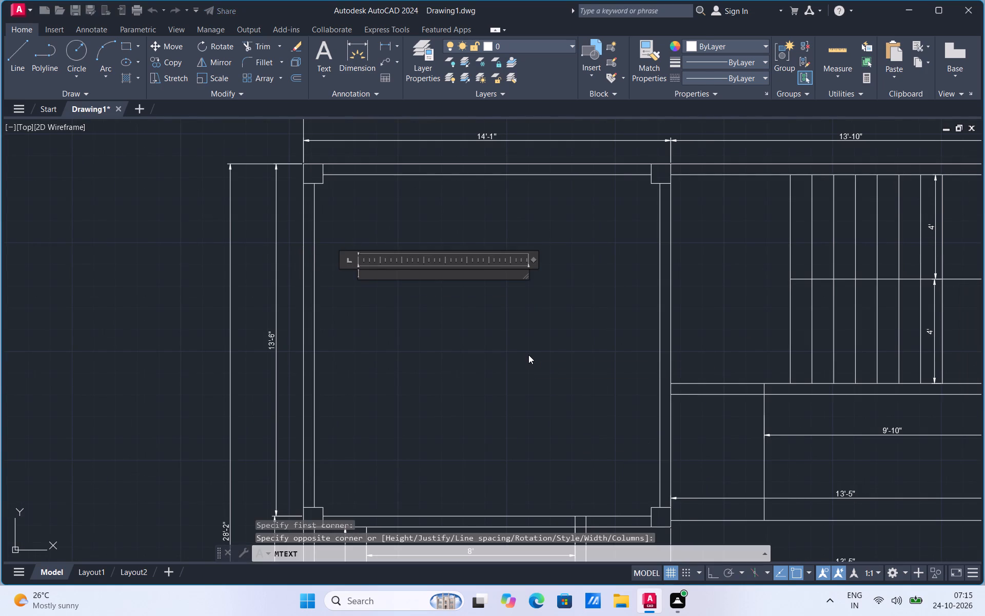
type("bedr")
key("BackSpace")
key("BackSpace")
key("BackSpace")
key("BackSpace")
key("BackSpace")
key("BackSpace")
key("BackSpace")
key("BackSpace")
key("BackSpace")
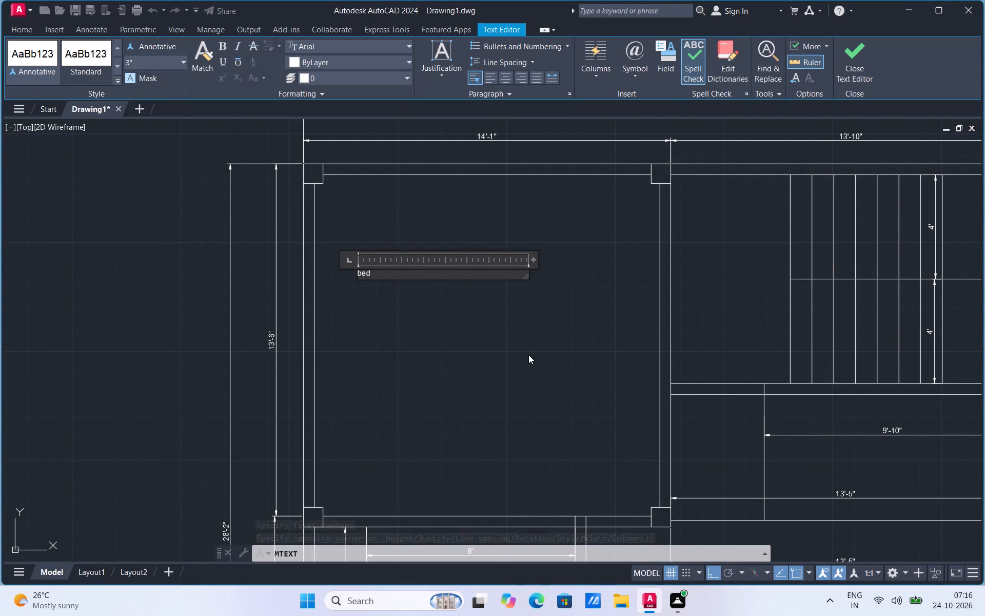
type("BEDROOM")
key("Return")
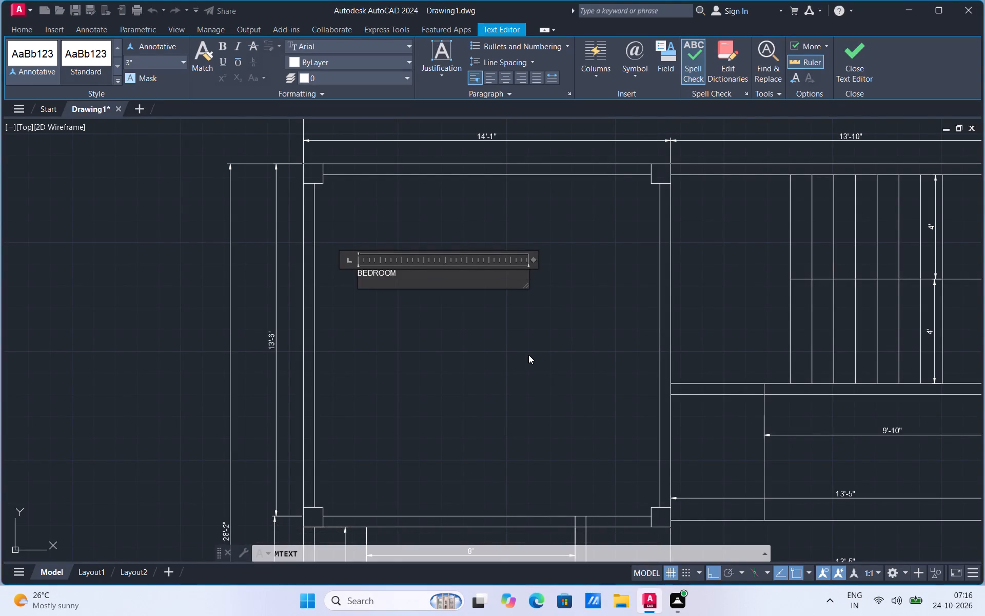
type("13'3")
key("apostrophe")
key("x")
type("13'1")
key("shift+quotedbl")
left_click_drag(467, 364, 461, 361)
Scale the BEDROOM label up to about twice its size.
left_click(397, 276)
right_click(397, 276)
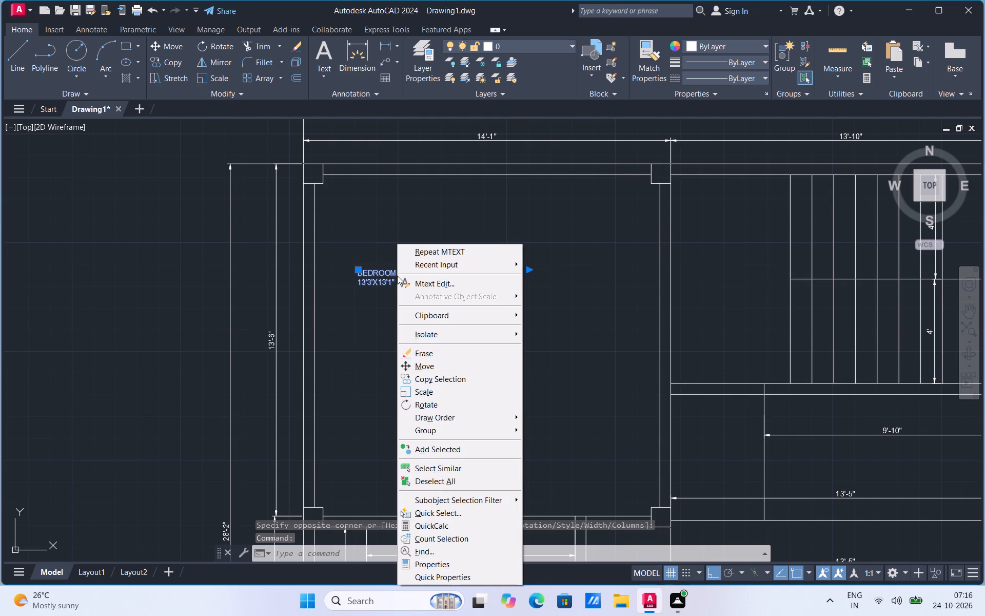
right_click(397, 276)
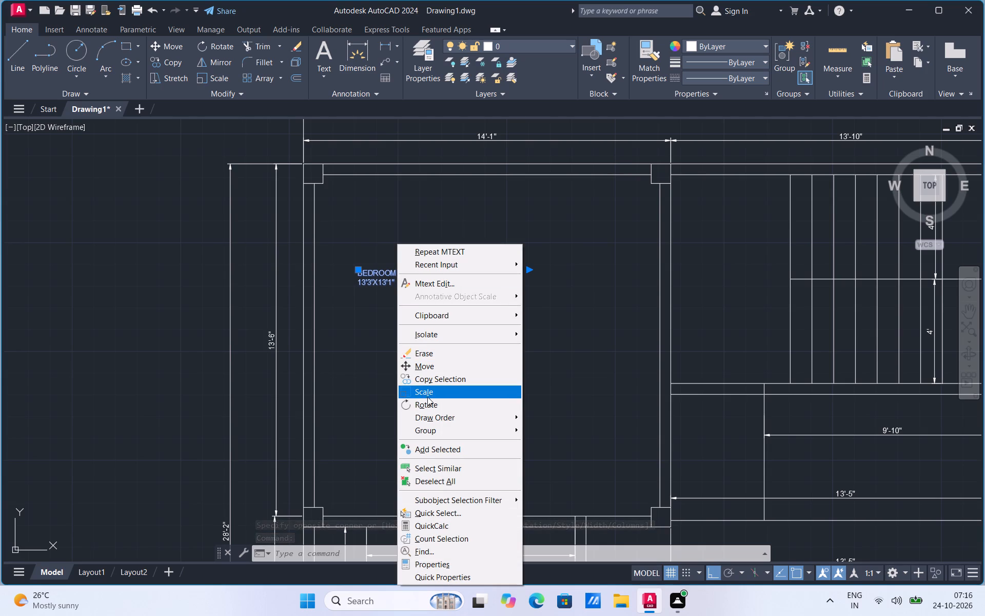
left_click(428, 396)
left_click(397, 285)
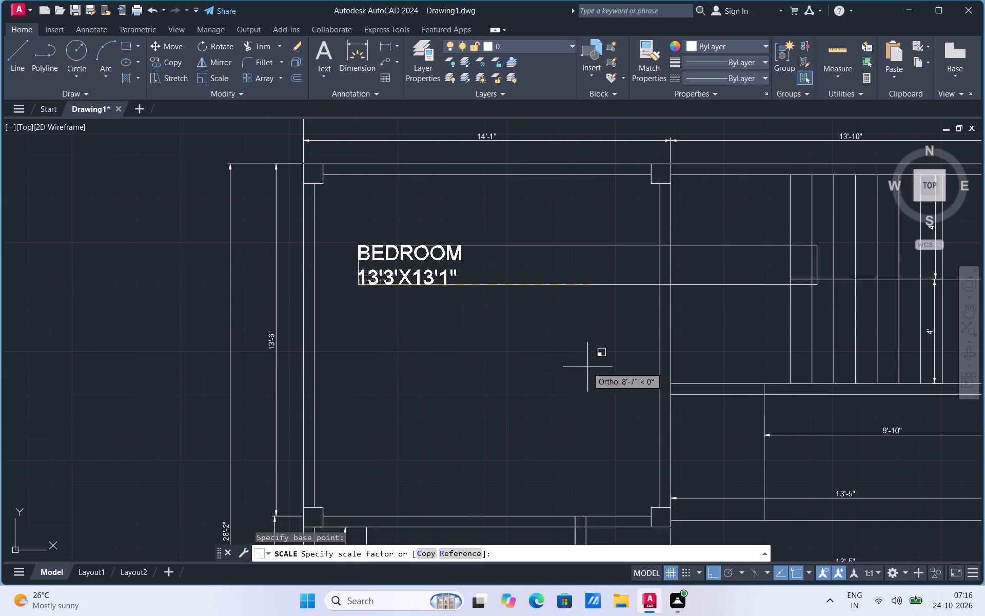
left_click(534, 303)
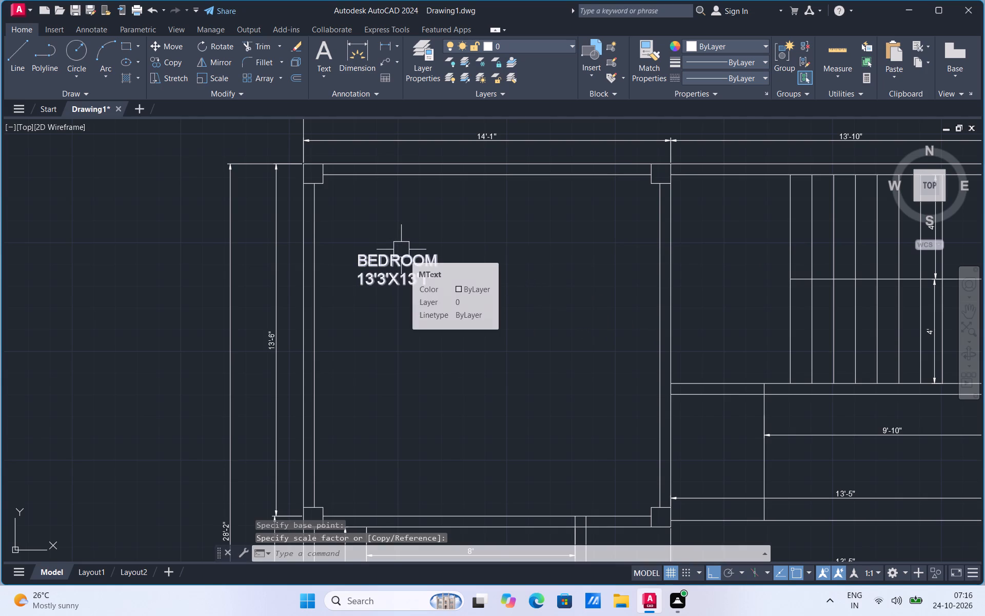
Move the BEDROOM label to the middle of the upper-left room, with Ortho turned off.
left_click(381, 248)
right_click(381, 248)
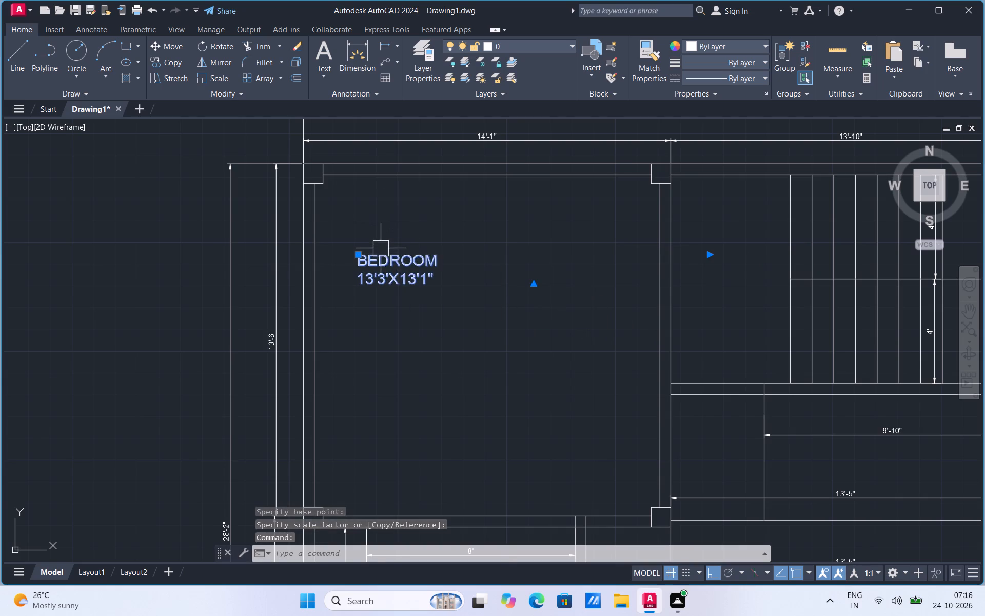
left_click(423, 370)
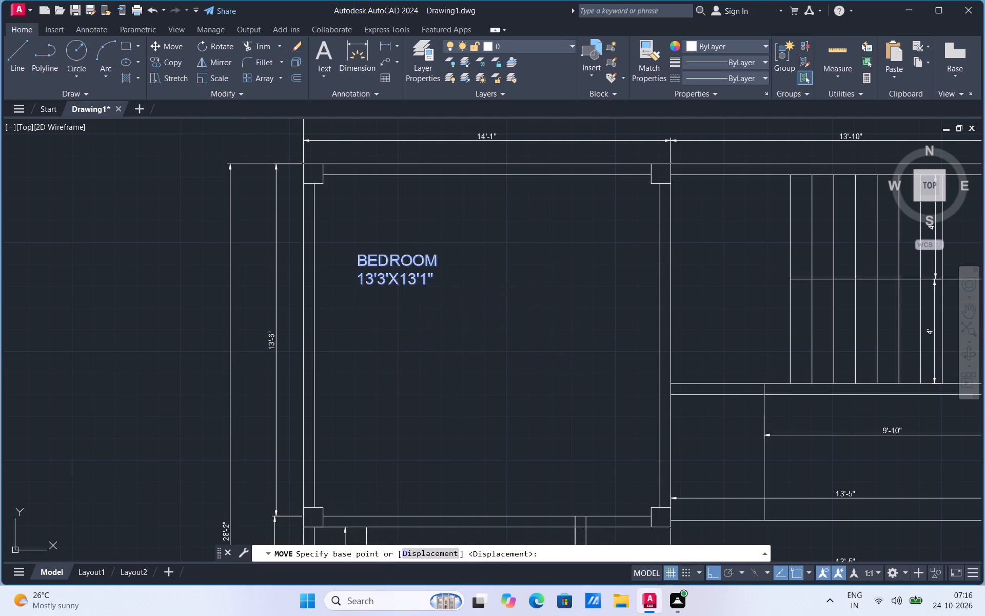
left_click(408, 281)
left_click(708, 568)
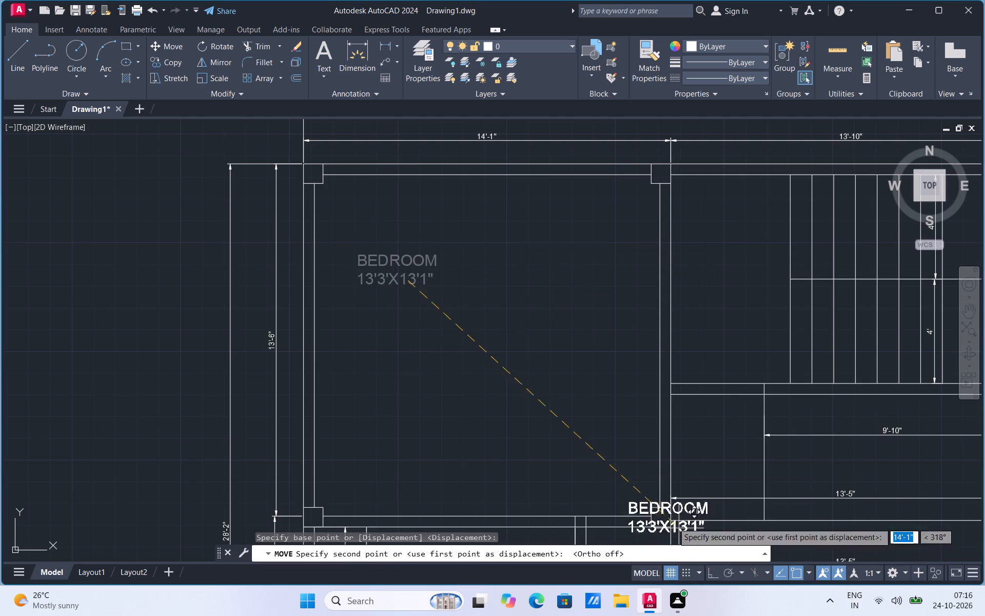
left_click(494, 357)
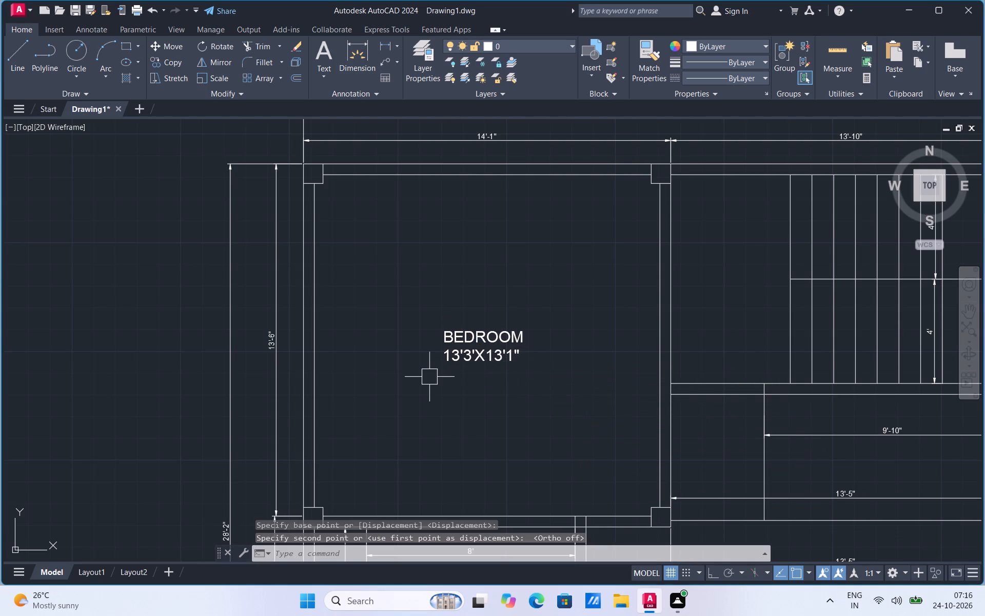
Add a two-line multiline text label reading TOILET and 8'X5' inside the 8' by 5' room below the bedroom.
scroll(363, 356, "down", 2)
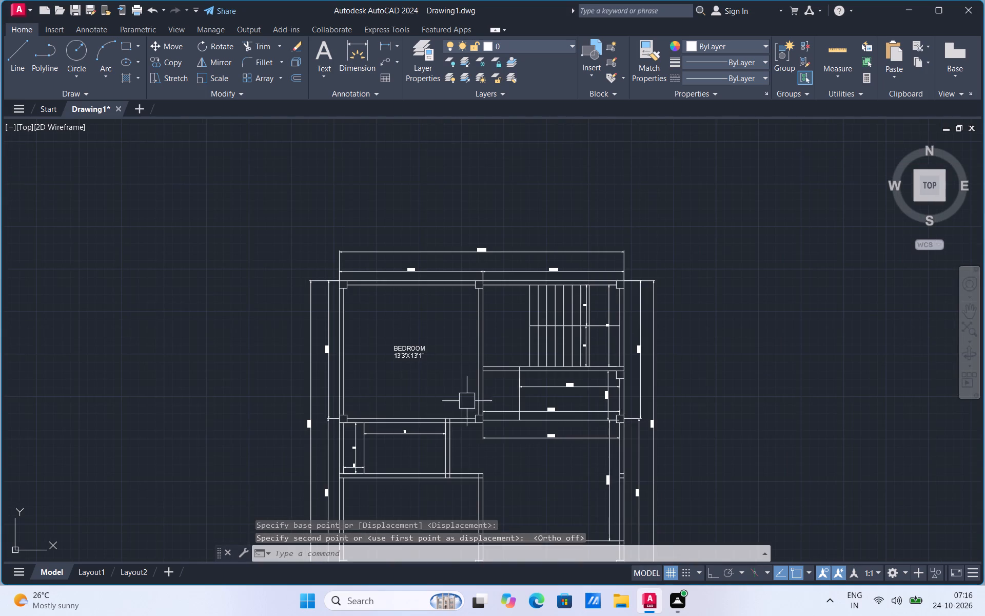
scroll(395, 456, "up", 2)
scroll(500, 417, "down", 1)
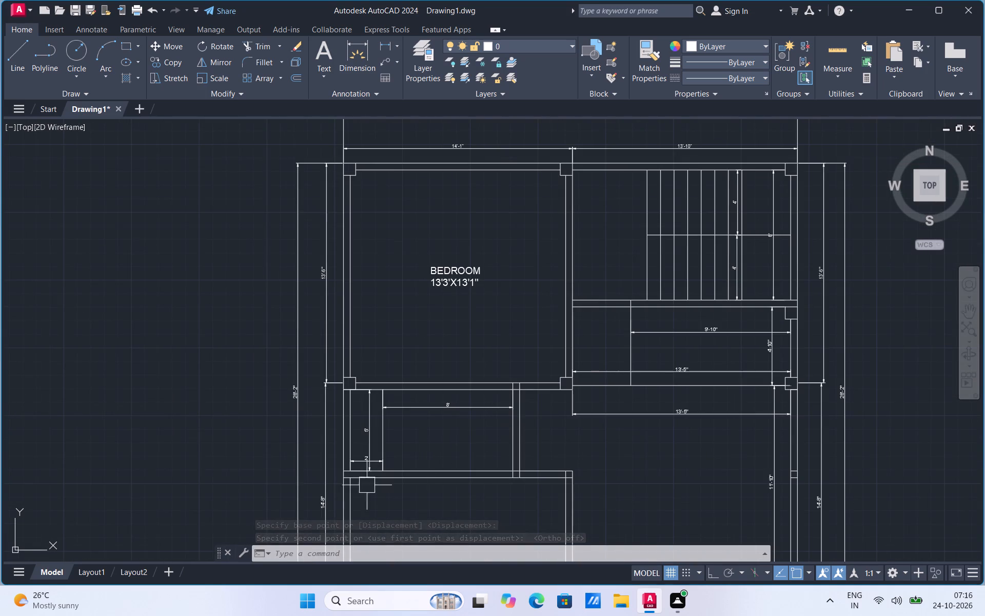
scroll(374, 461, "up", 1)
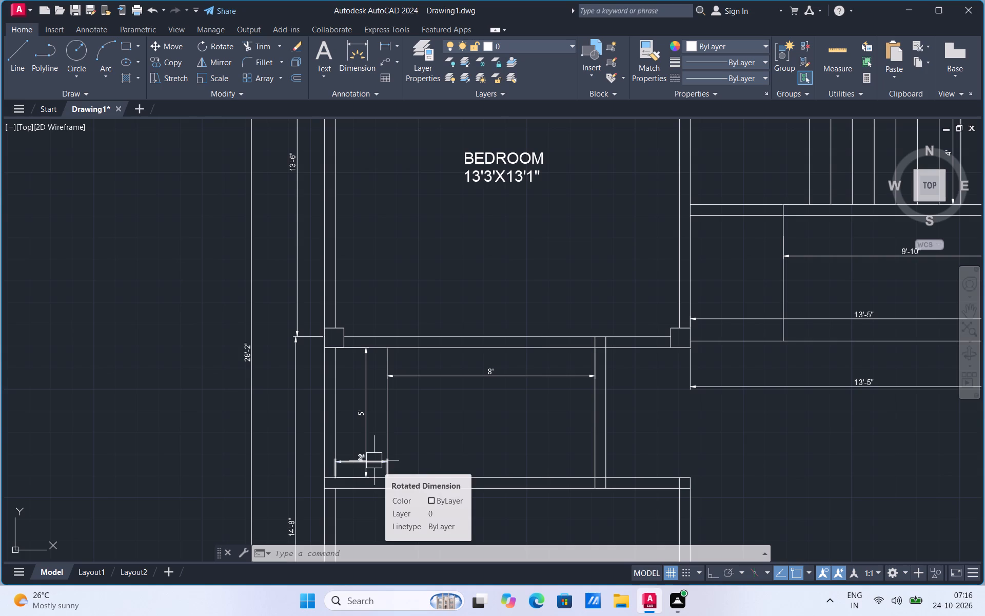
left_click(324, 76)
left_click(329, 97)
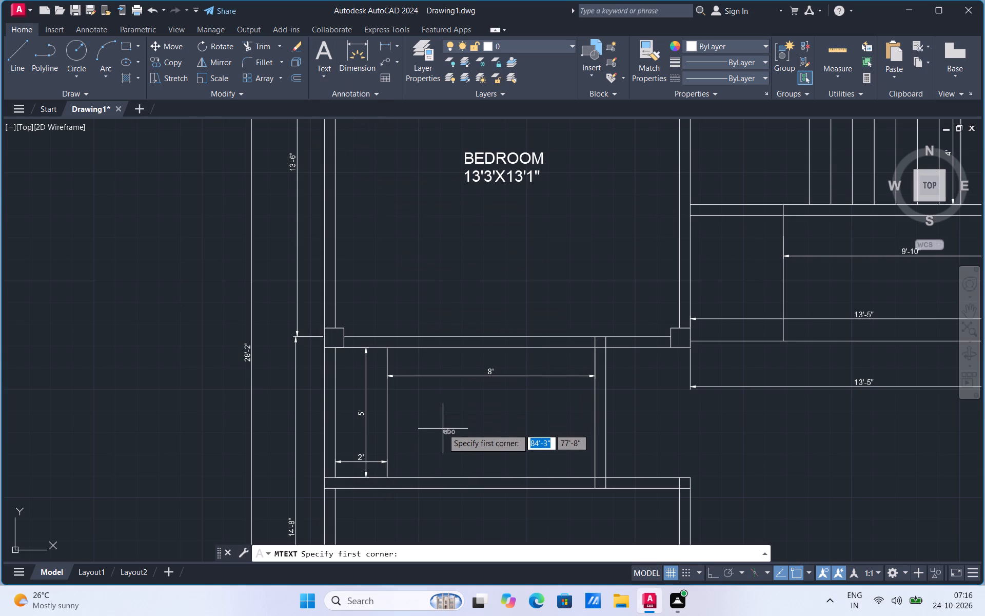
scroll(446, 427, "up", 2)
left_click(409, 373)
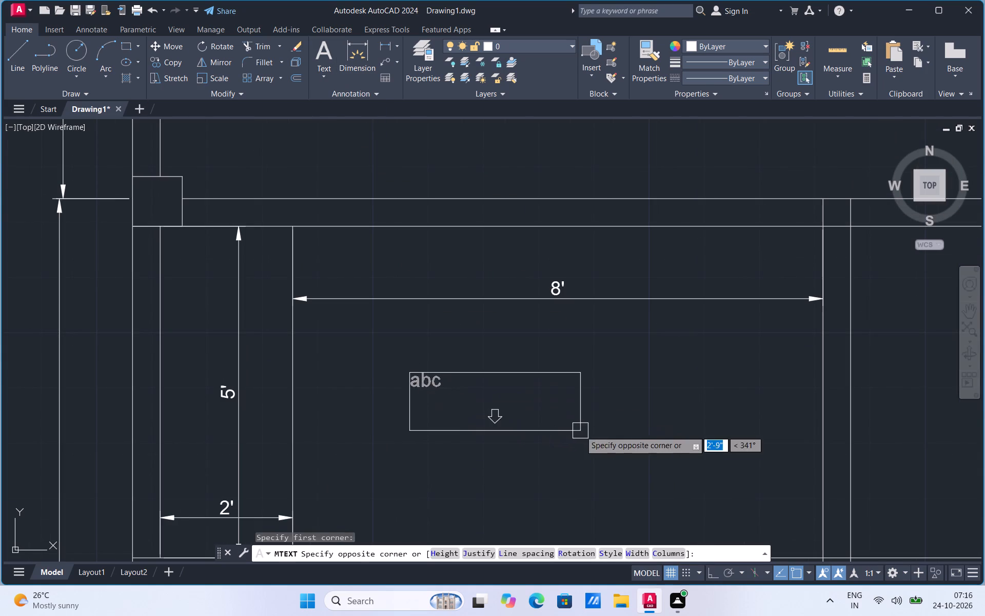
left_click(580, 431)
type("TOILET")
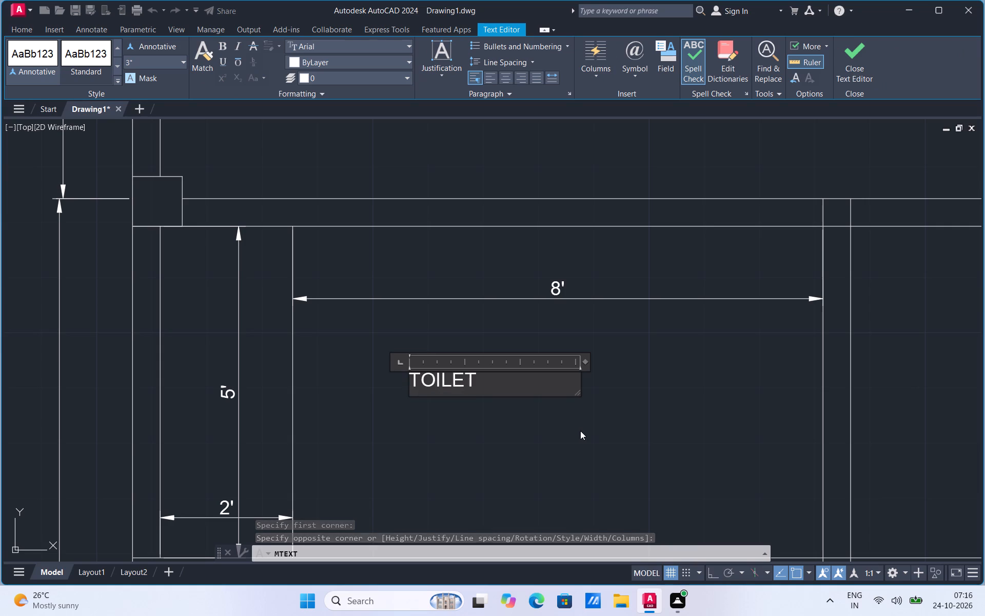
key("Return")
type("8'X5'")
key("Return")
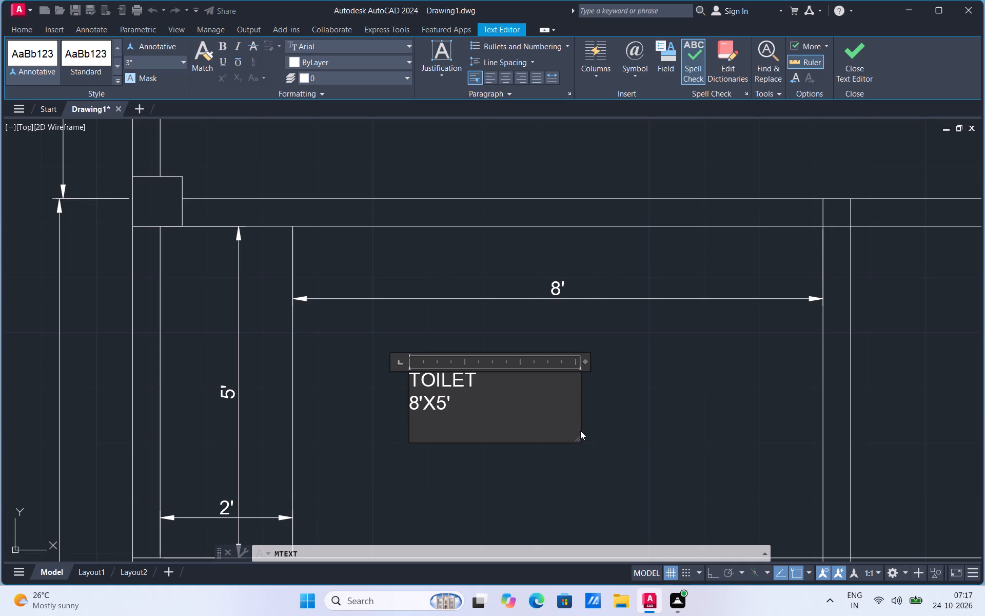
left_click(481, 320)
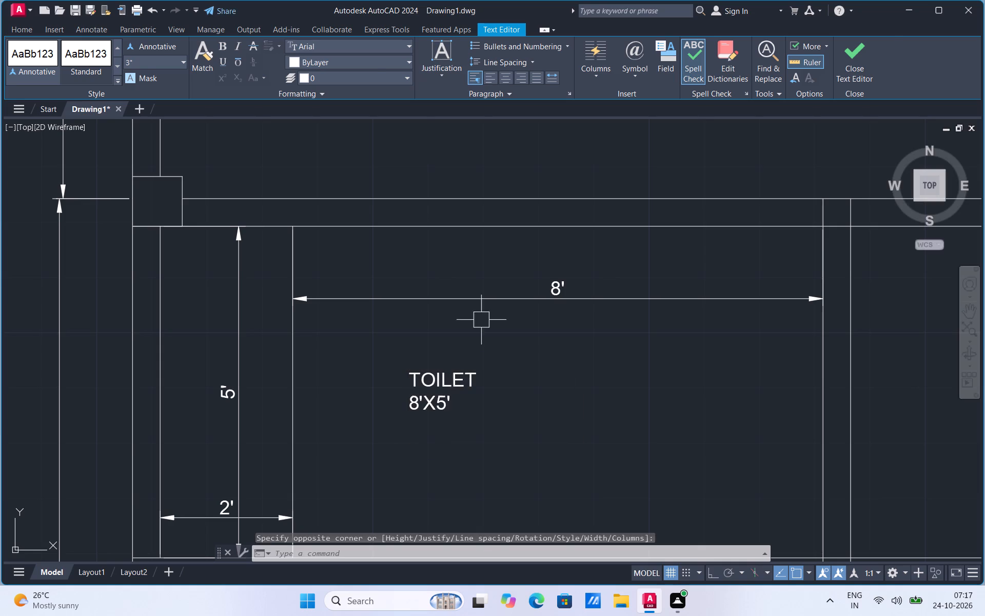
Scale the TOILET label up to about twice its size.
left_click(461, 383)
right_click(461, 383)
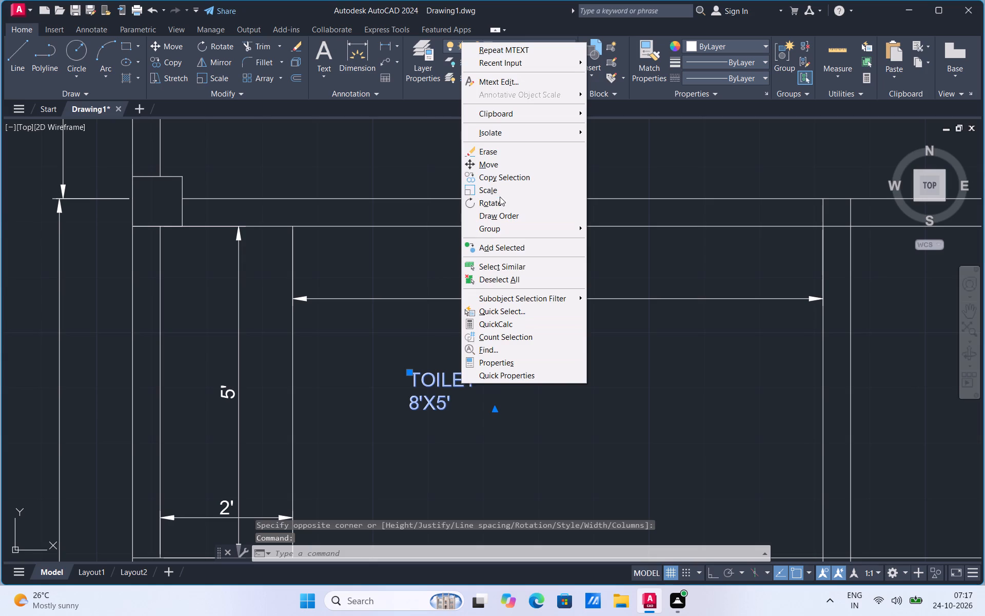
left_click(499, 191)
left_click(487, 374)
left_click(664, 401)
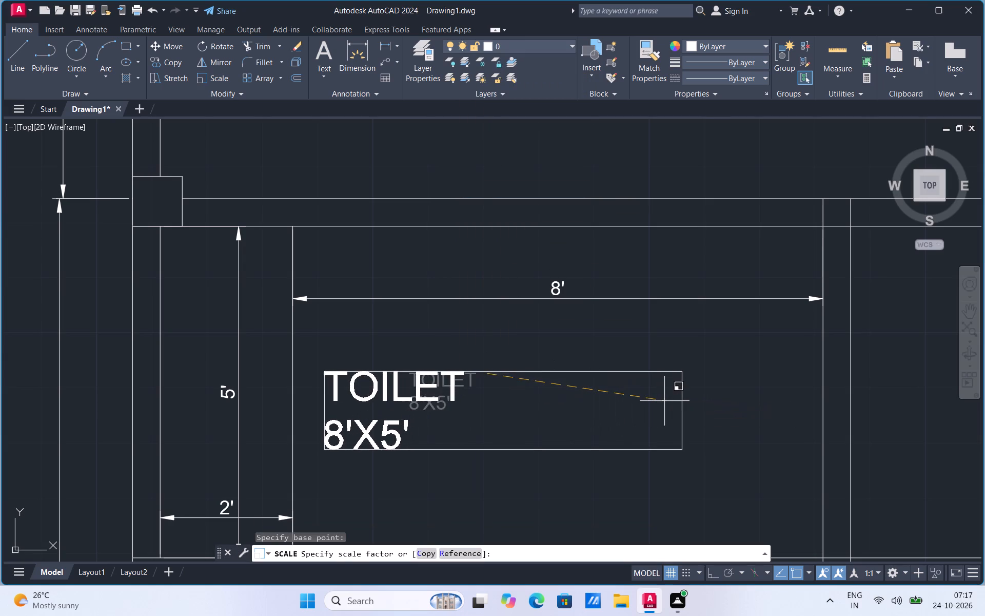
Move the TOILET label to the middle of the 8' by 5' room, below its 8' dimension.
scroll(351, 412, "down", 2)
scroll(423, 442, "up", 1)
left_click(365, 388)
right_click(365, 388)
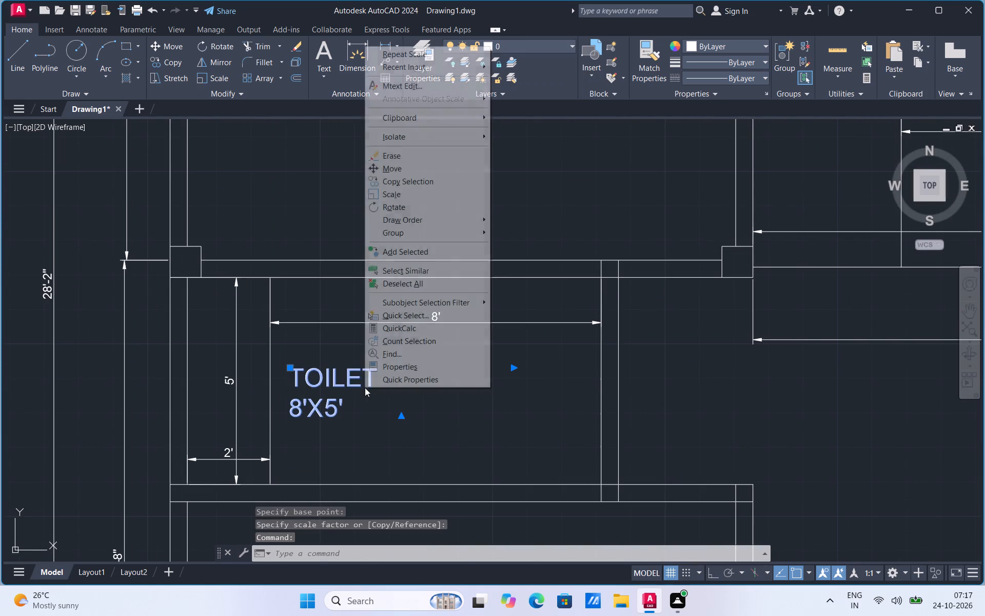
left_click(399, 170)
left_click(343, 390)
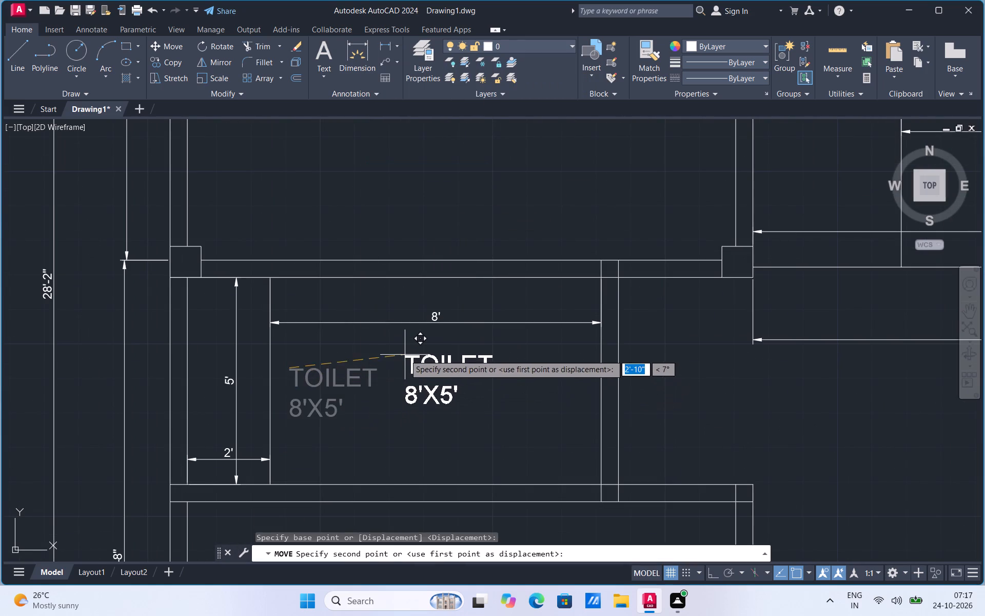
left_click(398, 360)
scroll(382, 432, "down", 2)
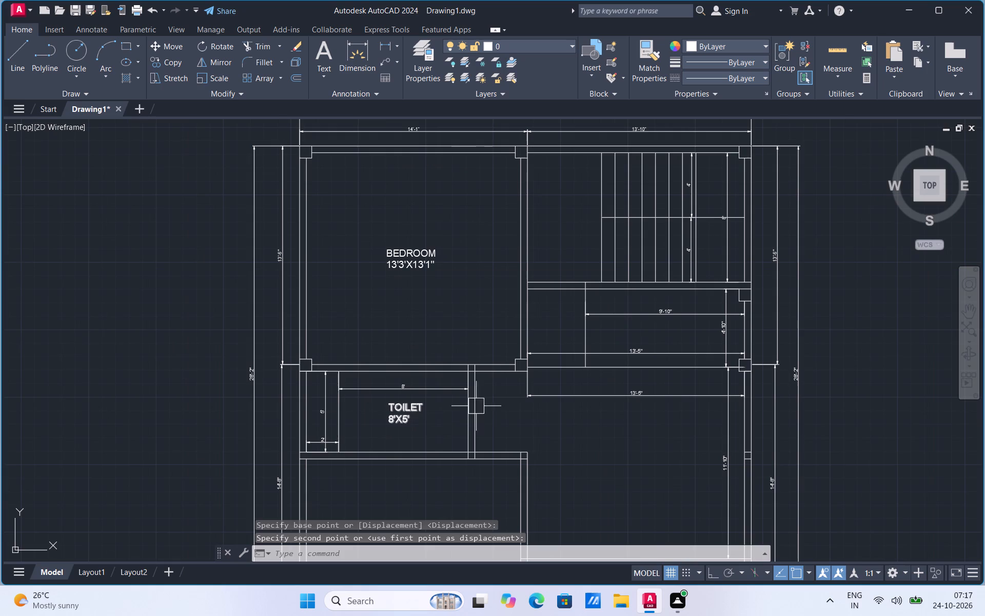
Add a multiline text label reading BASIC in the small open space just east of the toilet's partition wall.
left_click(318, 75)
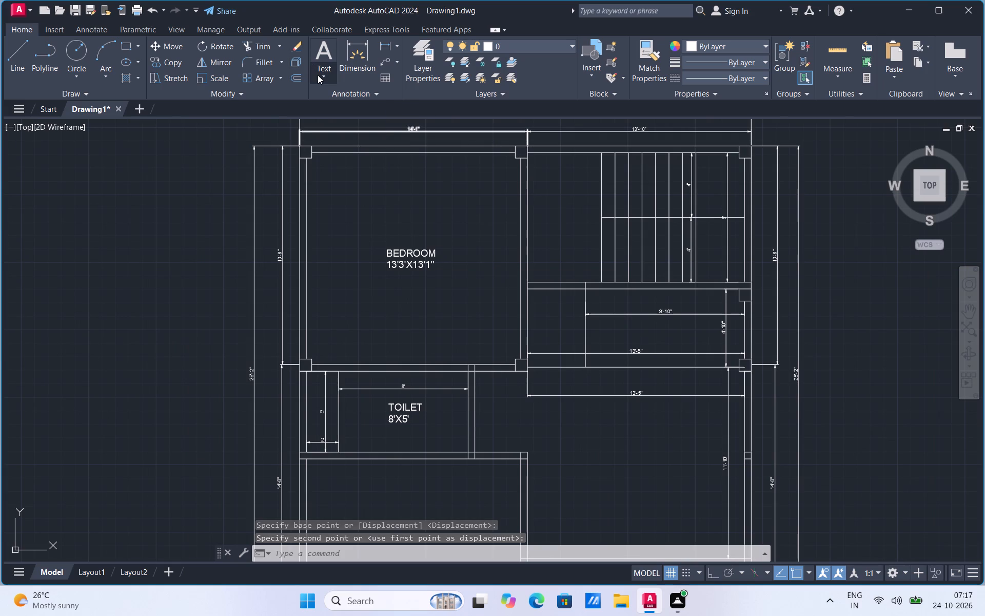
left_click(332, 95)
scroll(545, 399, "up", 2)
left_click(421, 423)
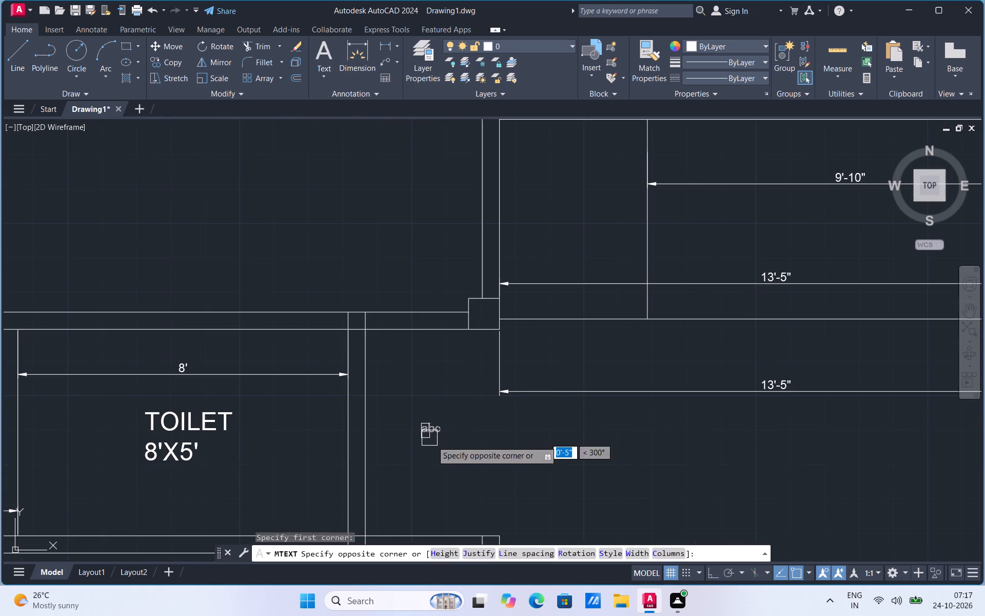
left_click(468, 446)
type("BSIC")
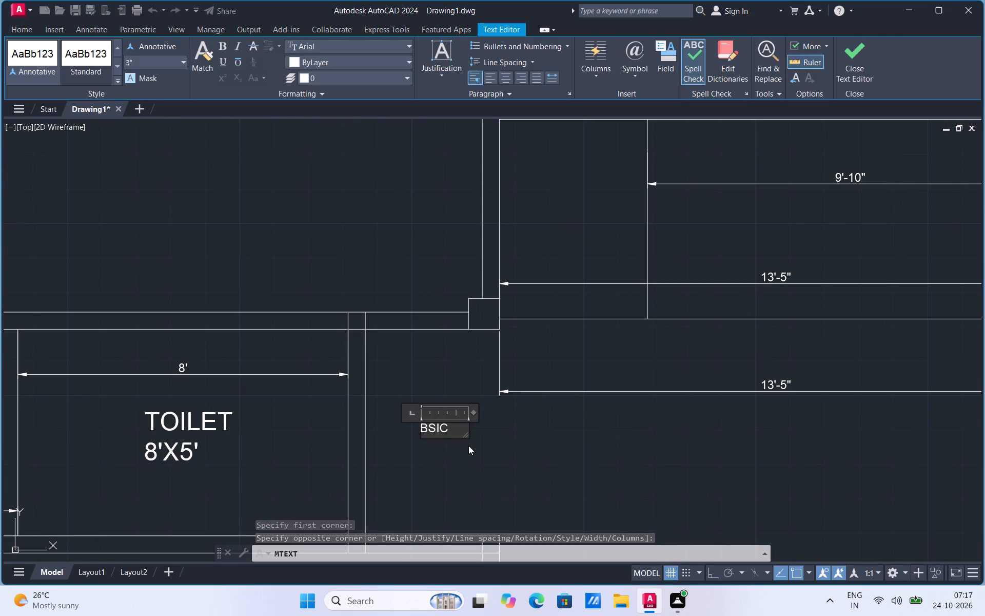
key("BackSpace")
key("BackSpace")
key("BackSpace")
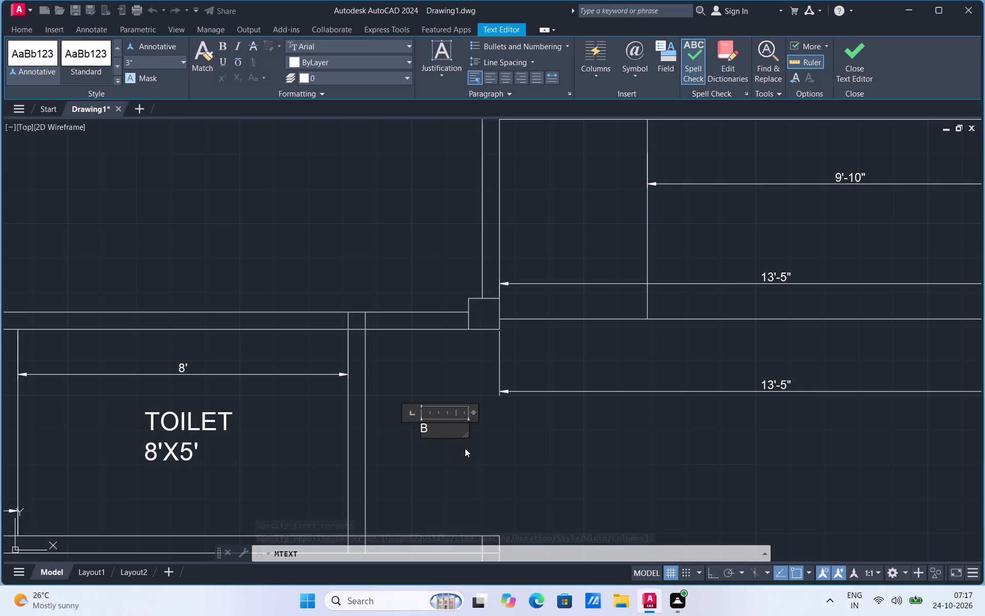
type("ASIC")
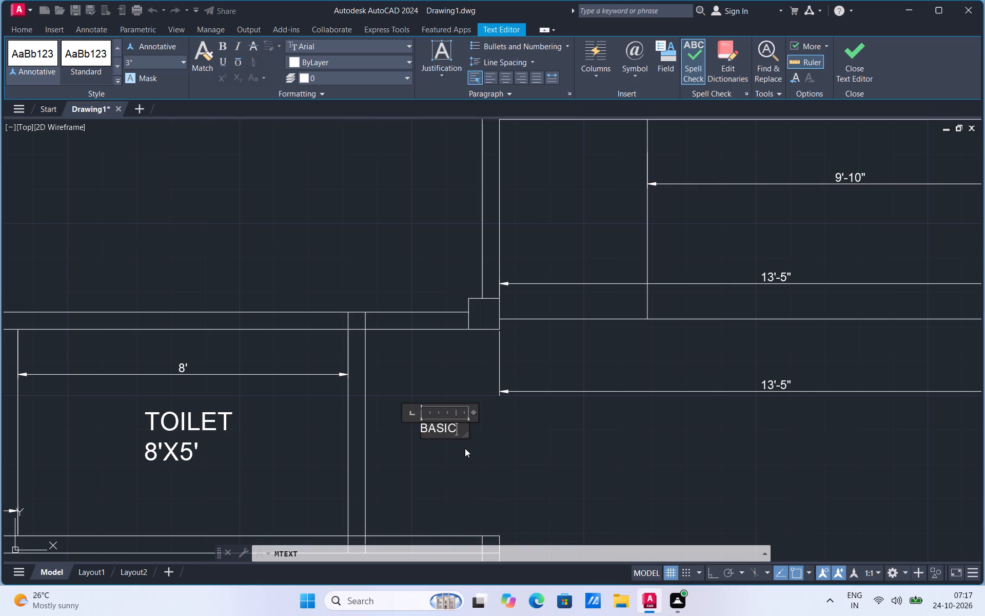
left_click(413, 465)
Scale the BASIC label up to about two and a half times its size.
left_click(435, 429)
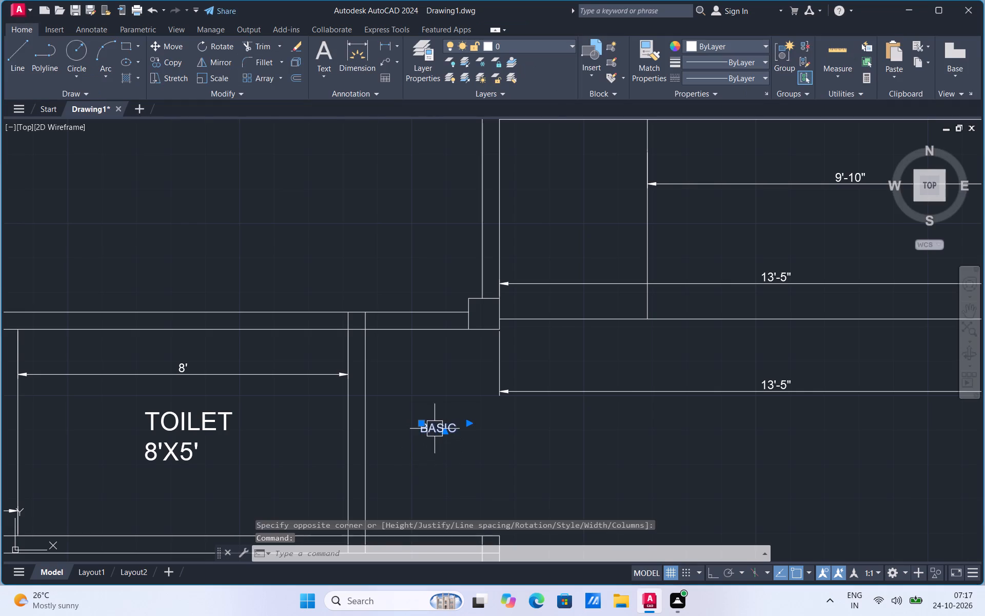
right_click(435, 429)
left_click(481, 236)
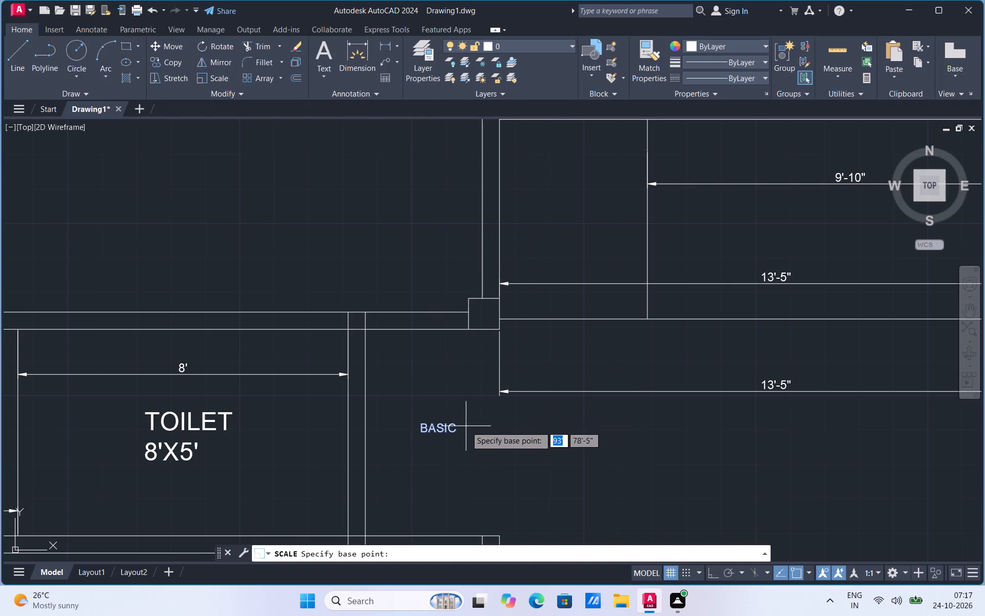
left_click(466, 426)
left_click(516, 393)
Move the BASIC label clear of the toilet's partition wall, into the small space beside it.
left_click(421, 435)
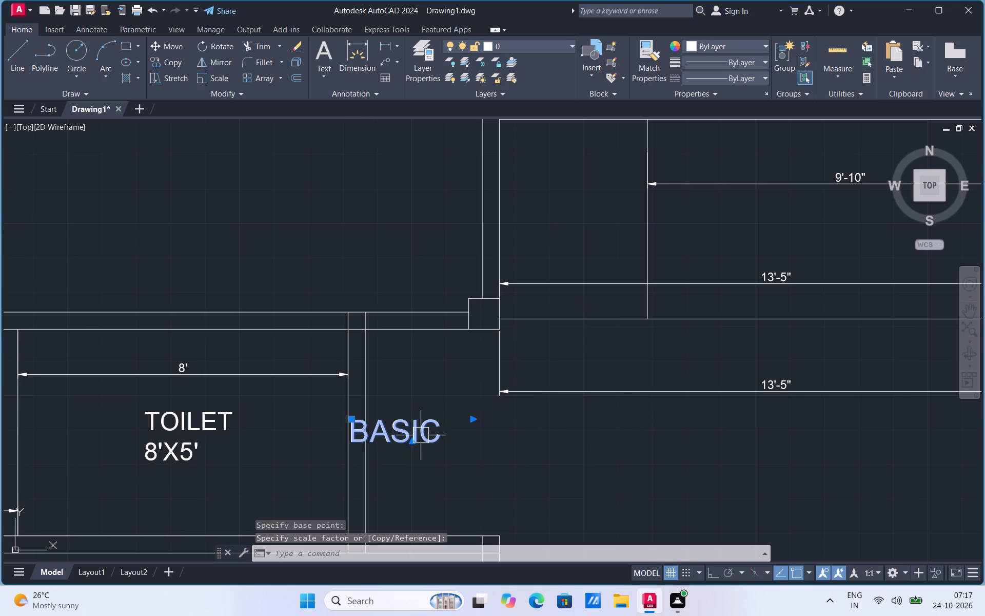
right_click(421, 435)
left_click(446, 219)
left_click(400, 444)
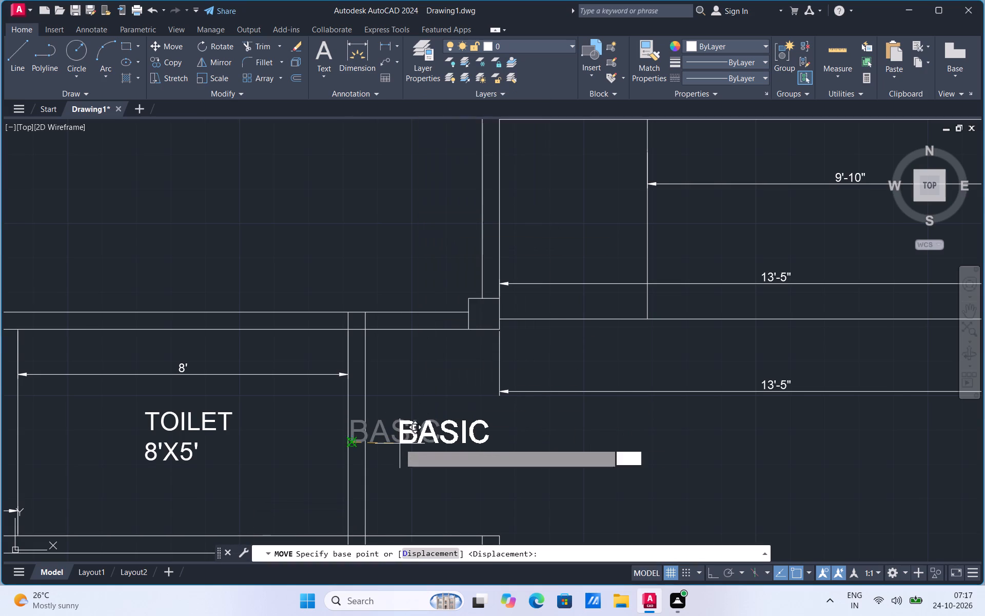
left_click(388, 440)
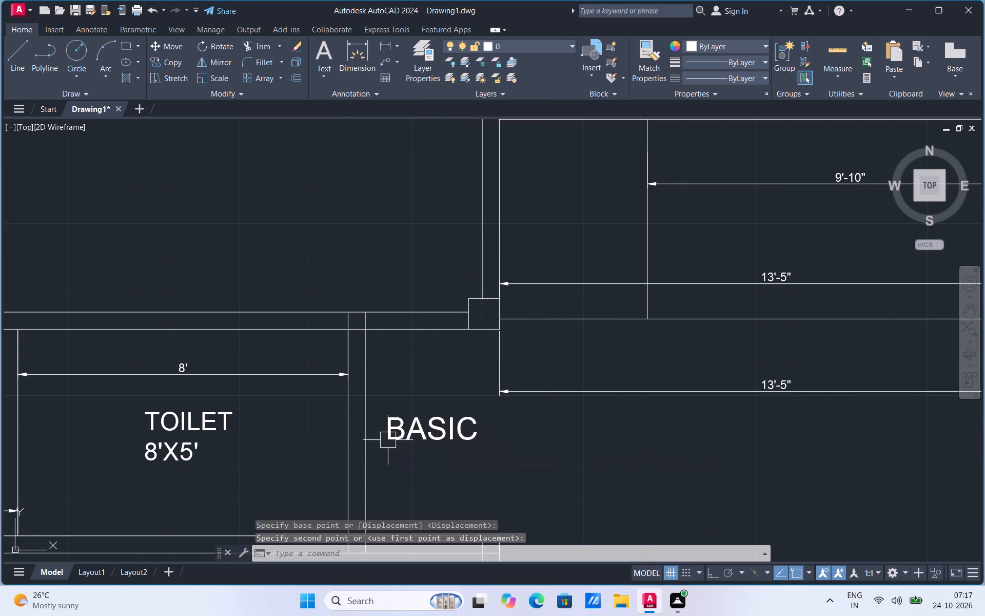
Add a two-line multiline text label reading LIVING and 13'5"X11'10" in the large room southeast of BASIC.
scroll(421, 497, "down", 3)
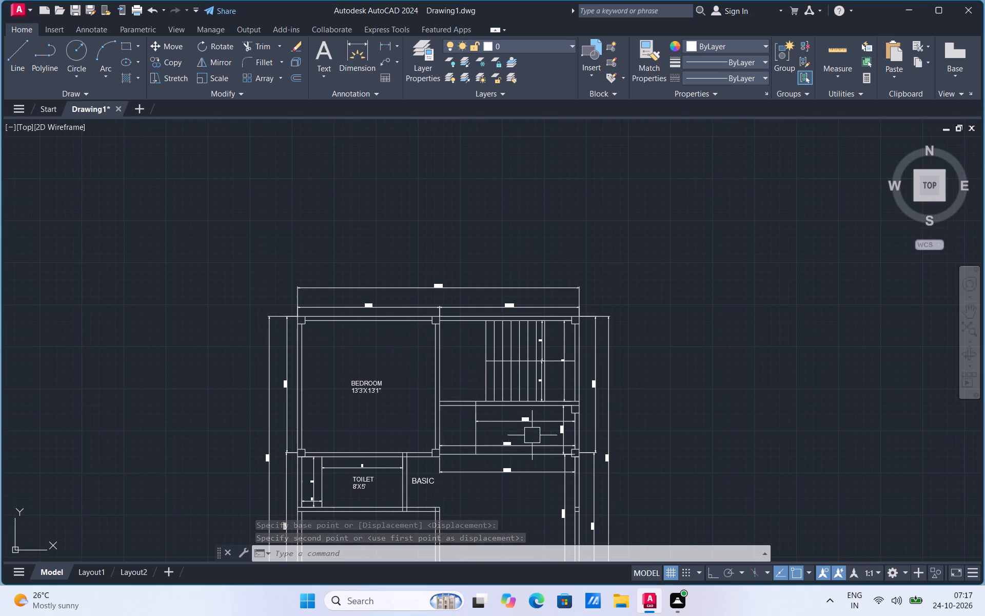
scroll(532, 435, "up", 2)
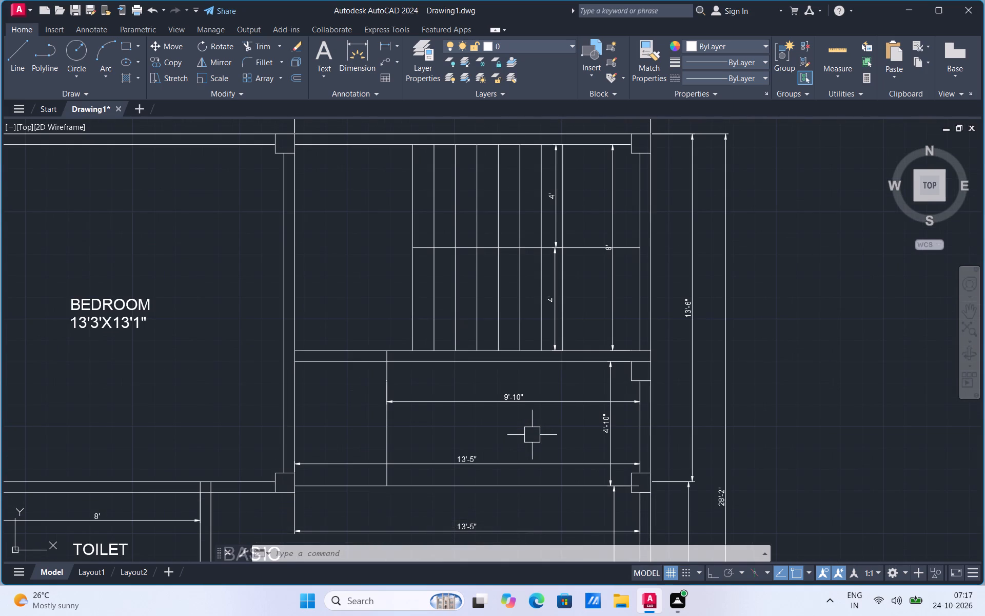
scroll(495, 314, "down", 2)
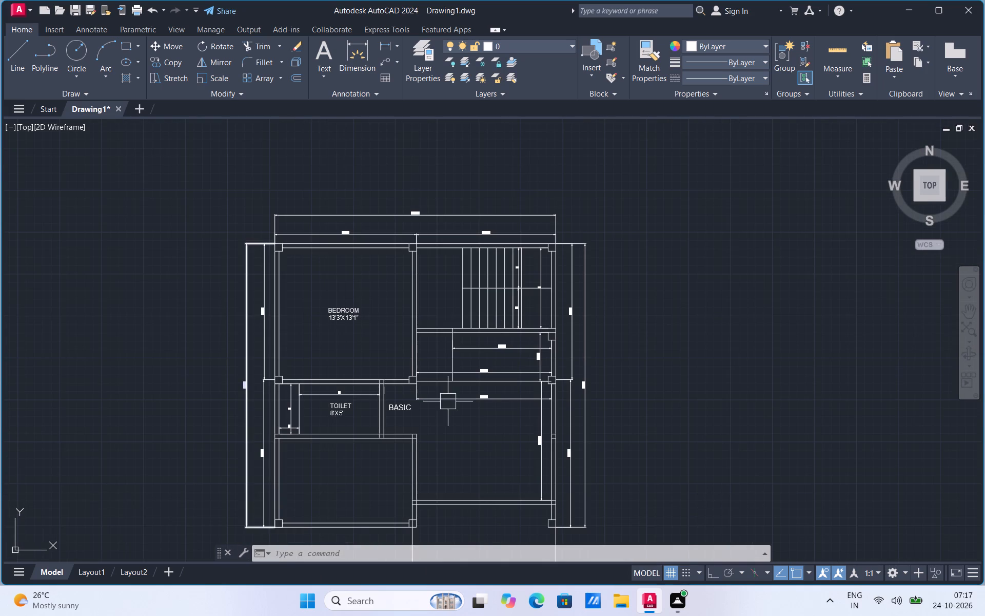
scroll(504, 387, "down", 1)
scroll(488, 434, "up", 1)
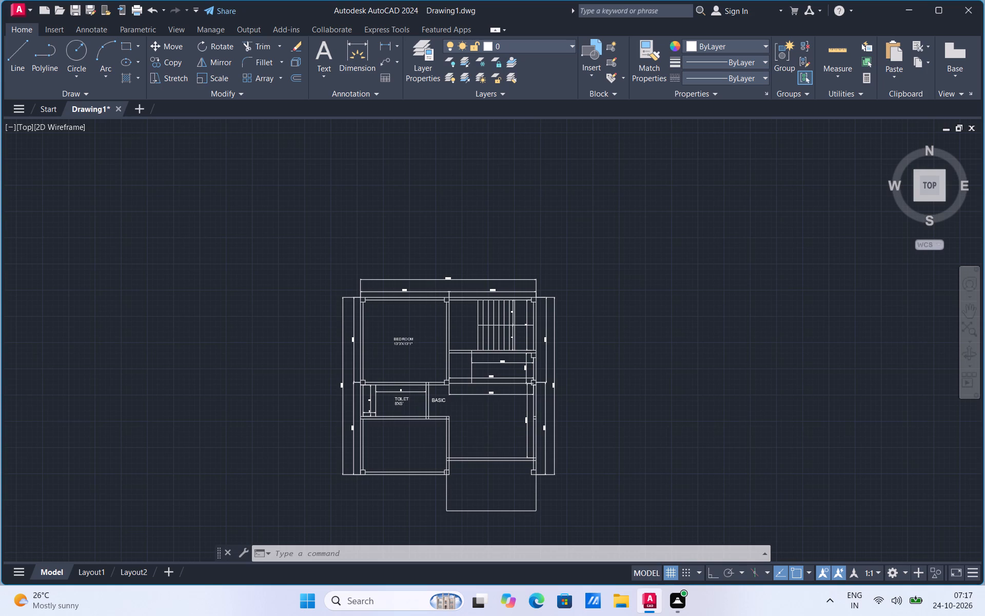
scroll(512, 450, "up", 1)
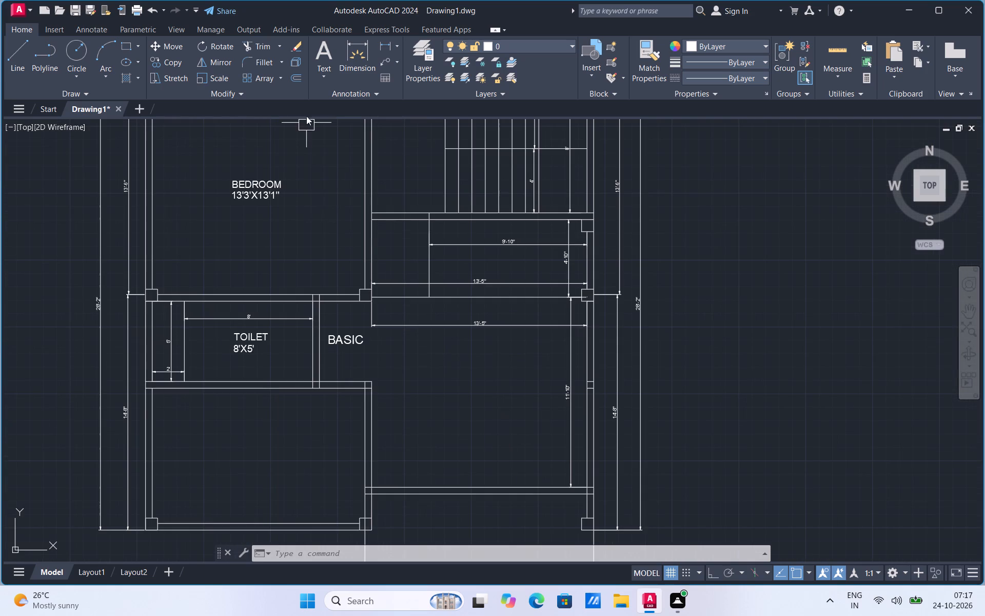
left_click(322, 79)
left_click(322, 95)
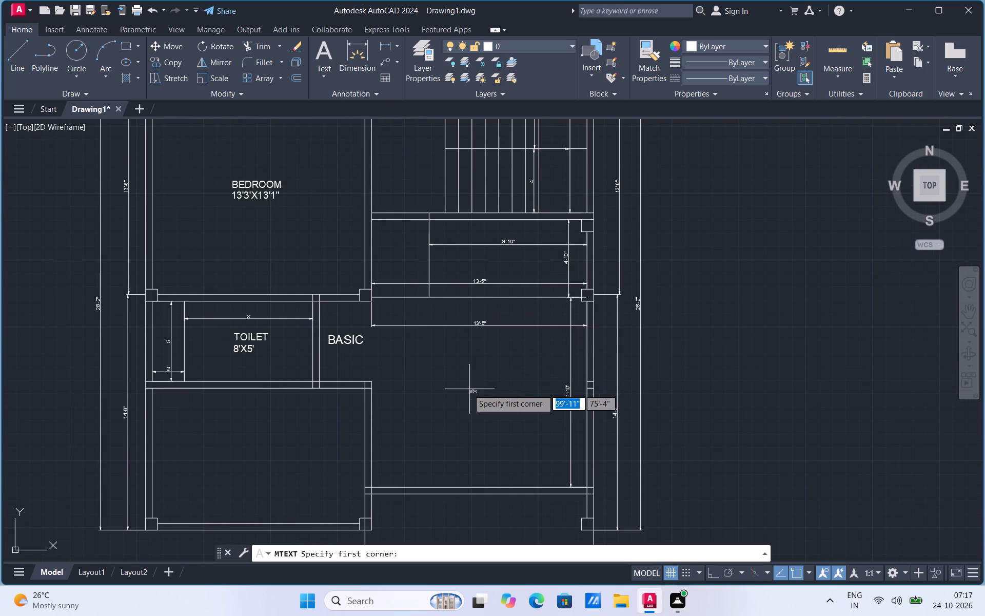
left_click(423, 385)
left_click(521, 407)
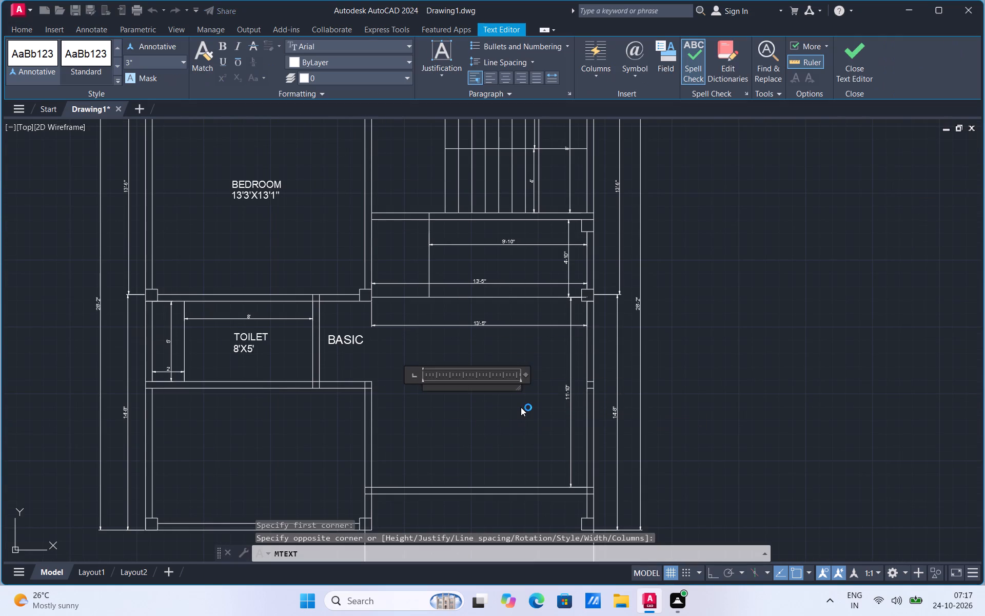
type("LIVING")
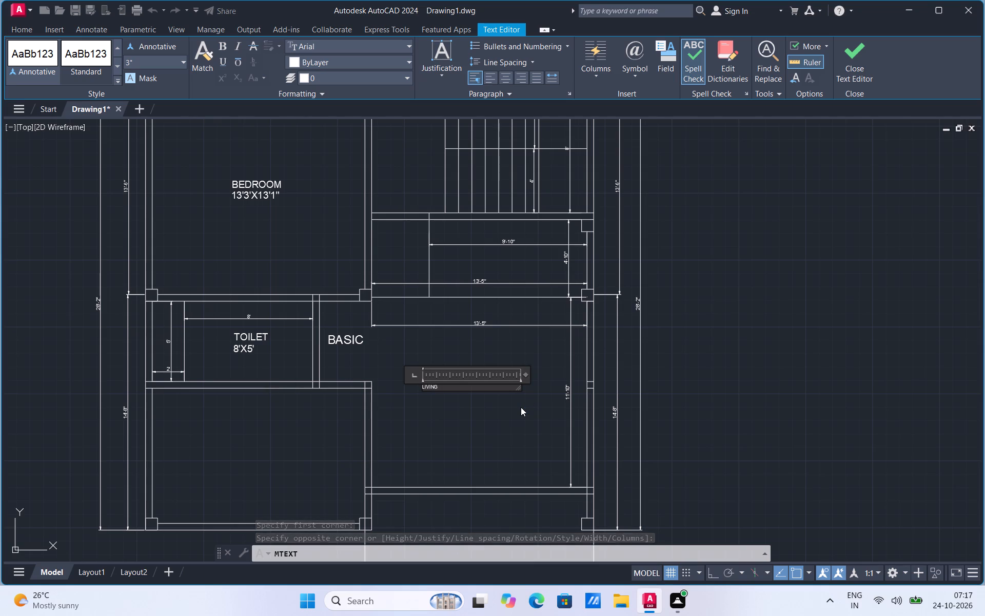
key("Return")
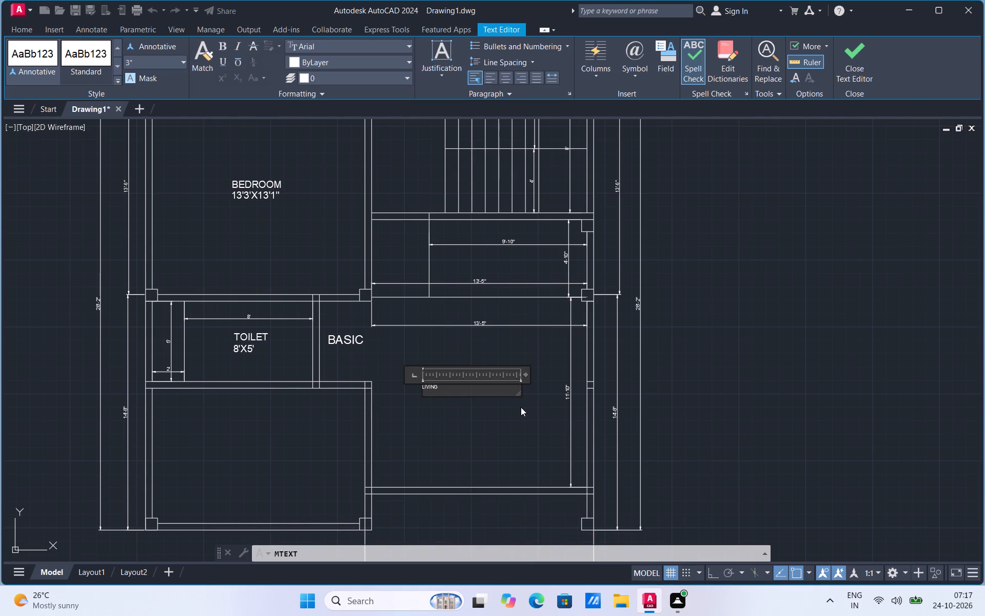
type("13'5")
key("shift+quotedbl")
key("x")
type("11'")
type("10")
key("shift+quotedbl")
left_click(476, 428)
Scale the LIVING label up to about 2.3 times its size.
left_click(449, 392)
right_click(449, 392)
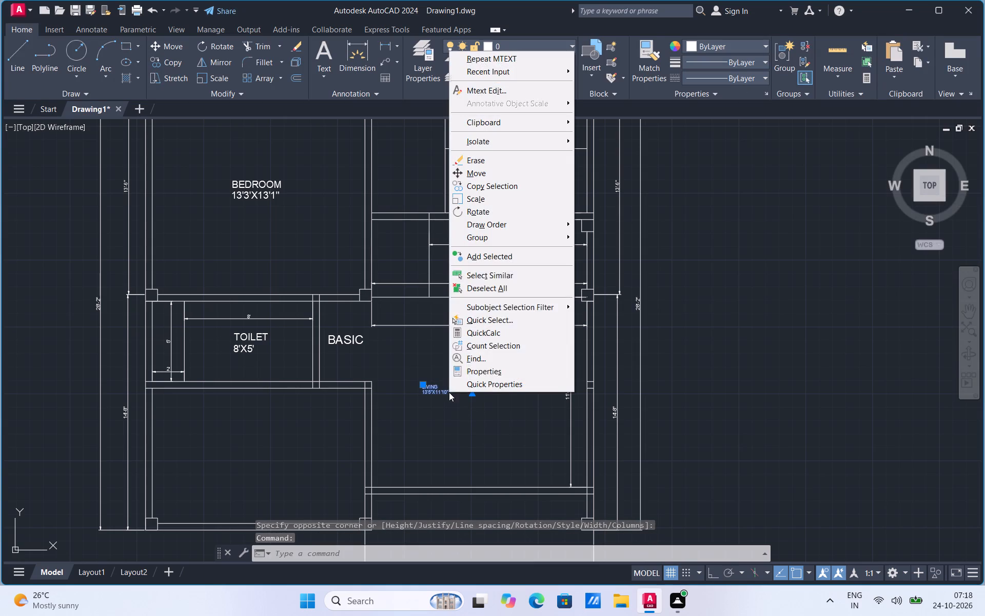
left_click(496, 201)
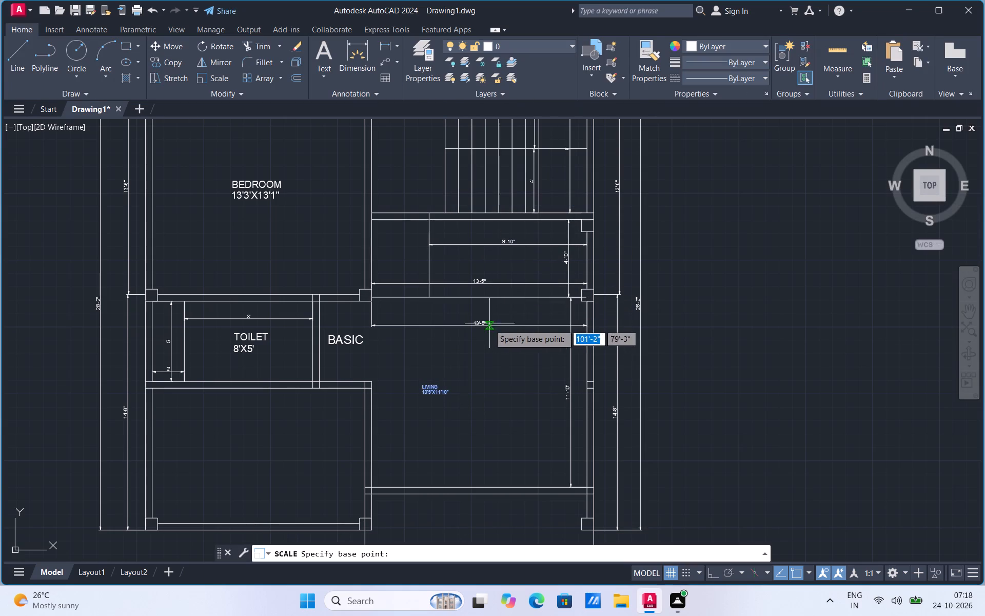
left_click(458, 393)
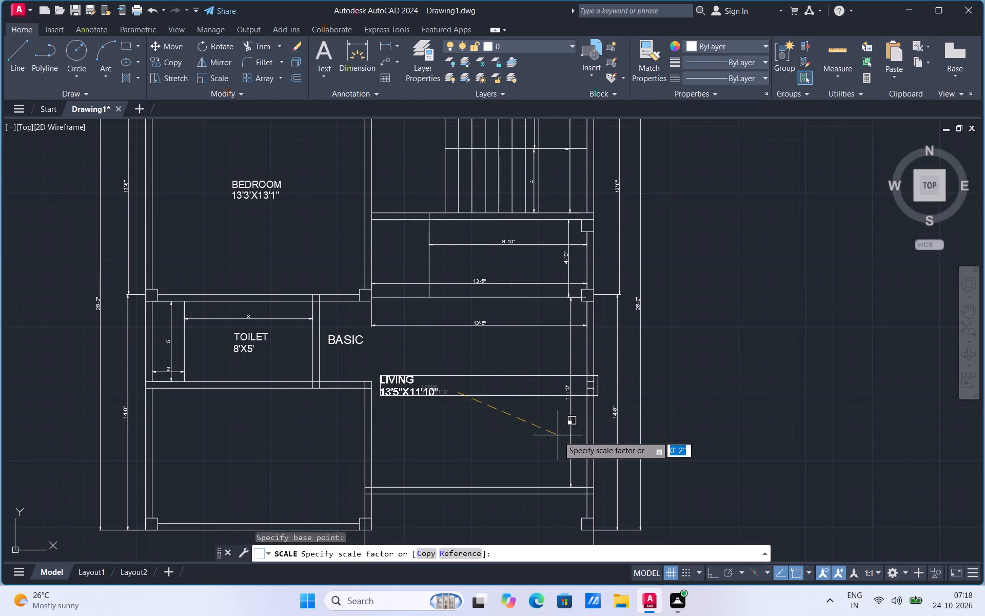
left_click(560, 437)
Move the LIVING label away from the west wall to the middle of the living room.
left_click(431, 392)
right_click(431, 392)
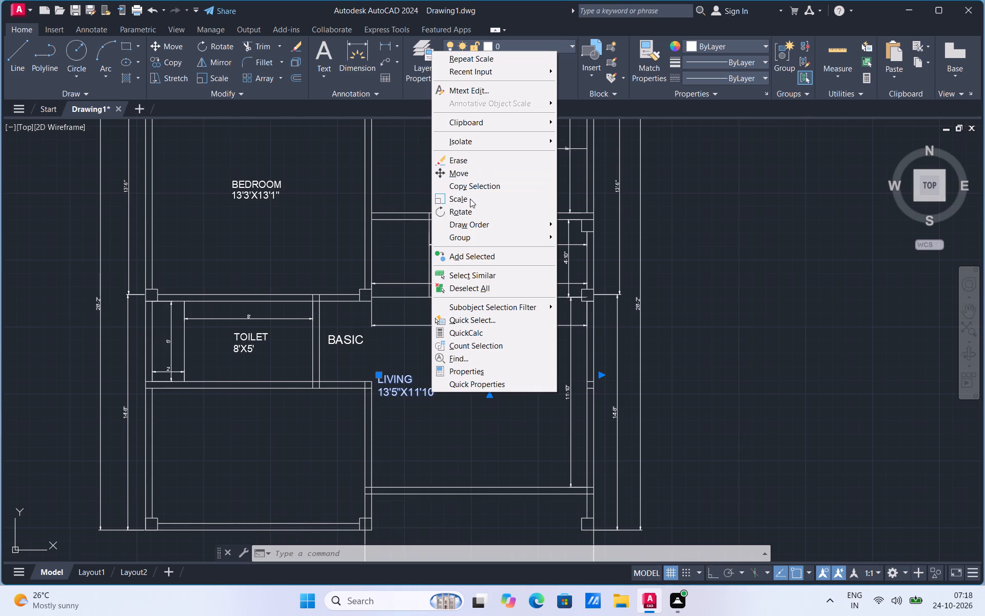
left_click(466, 175)
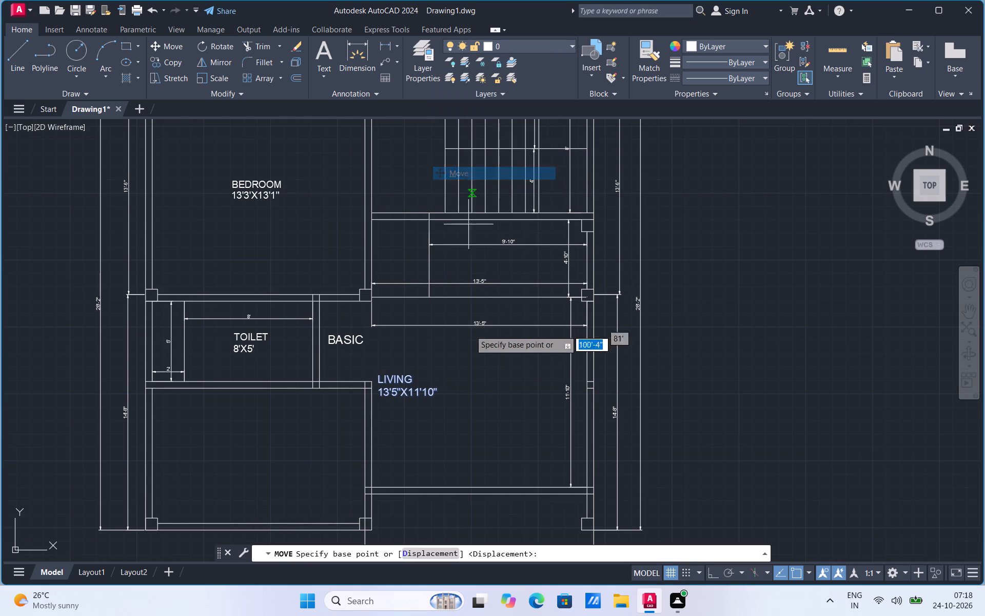
left_click(432, 384)
left_click(446, 385)
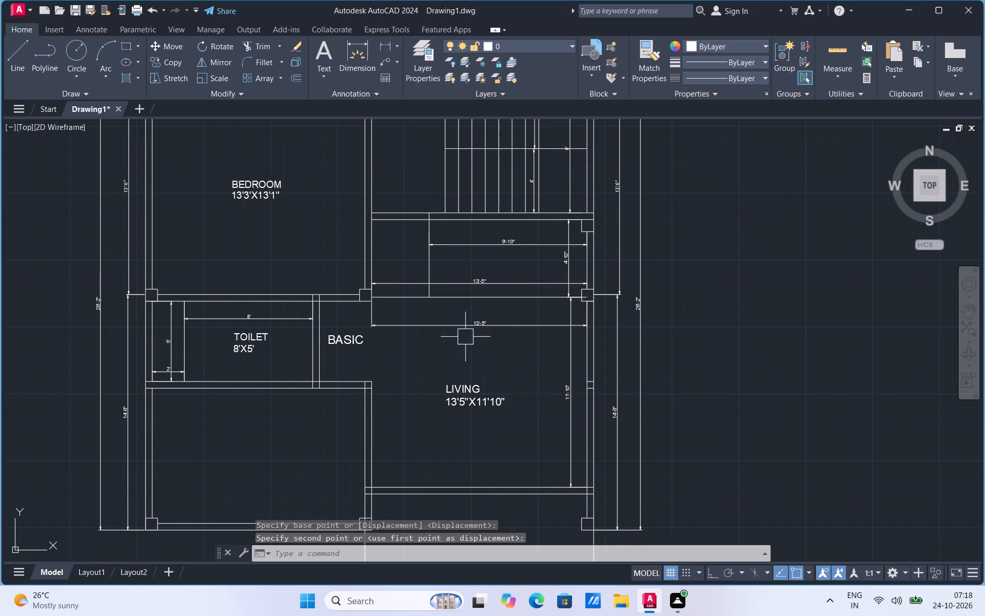
Add a two-line multiline text label reading FIXED VERANDHA and 13'0"X8'0" in the open rectangle south of the living room.
scroll(498, 298, "down", 2)
scroll(482, 402, "up", 2)
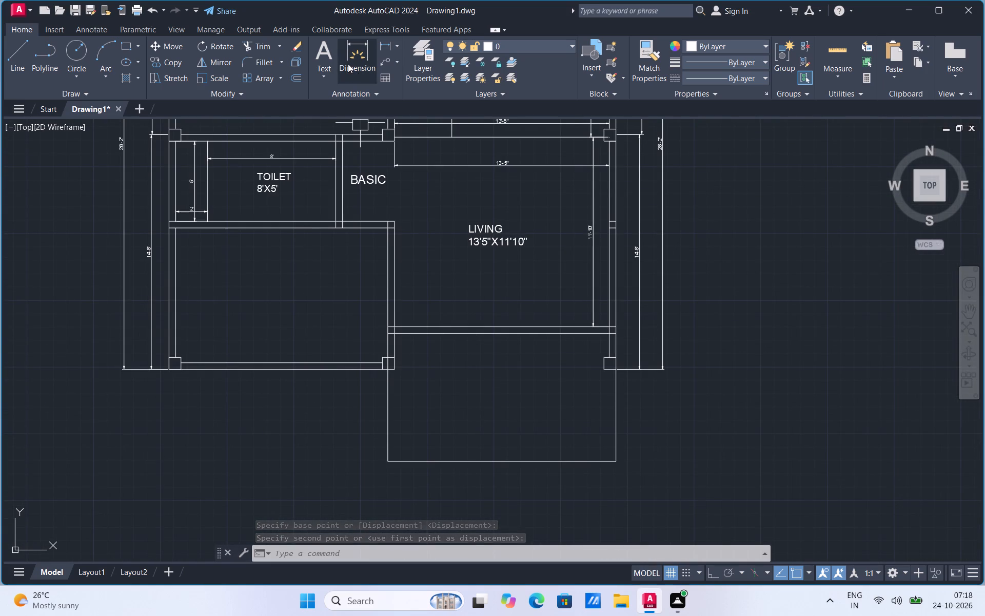
left_click(327, 76)
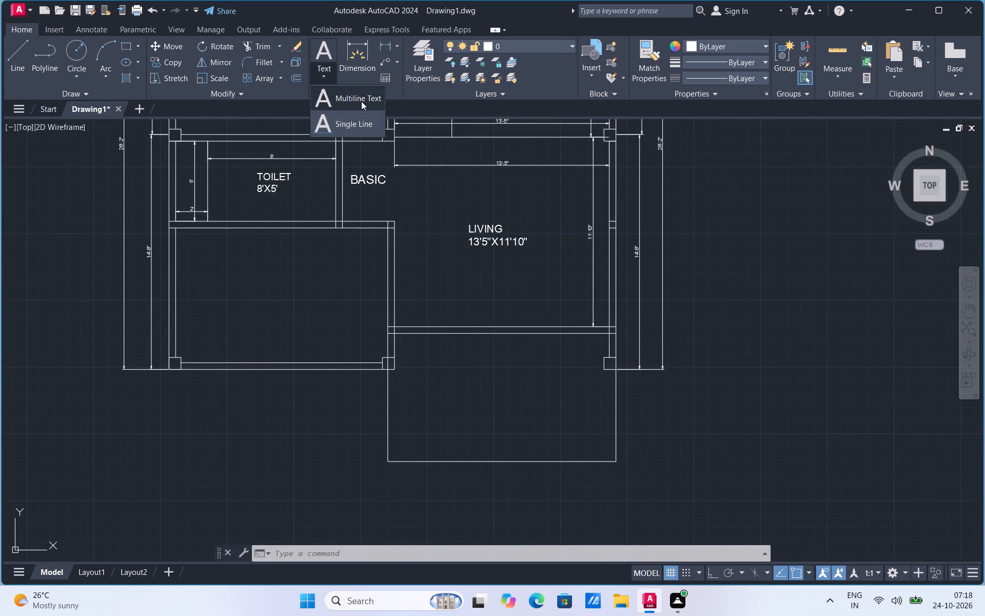
left_click(361, 101)
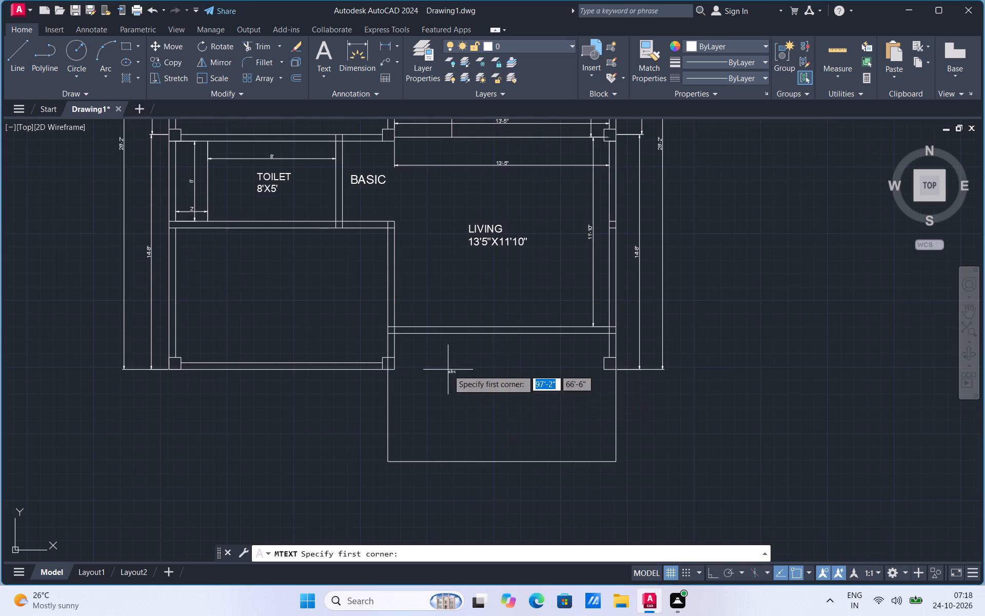
left_click(448, 370)
left_click(519, 409)
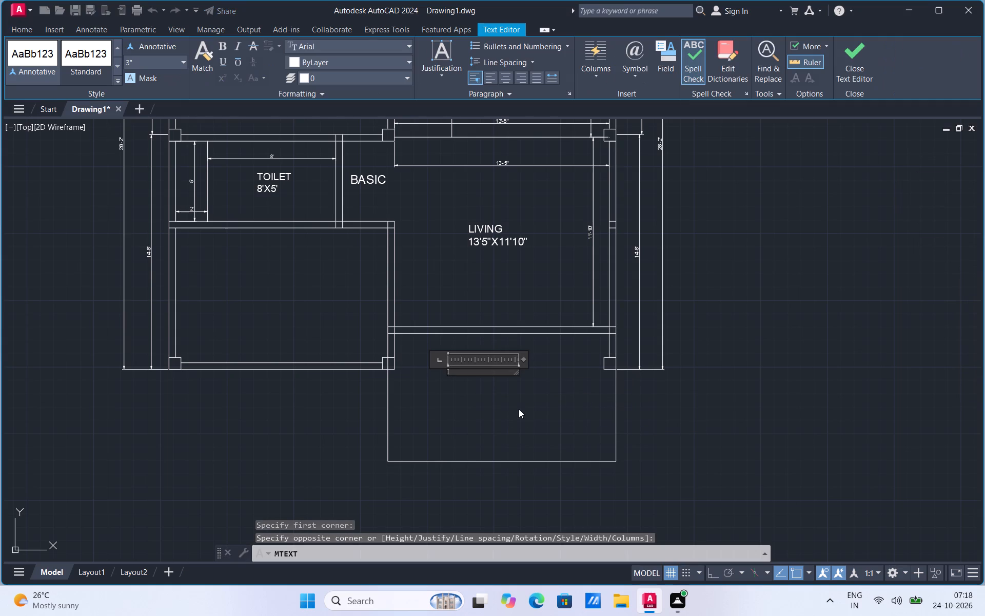
type("FI")
type("XED")
key("space")
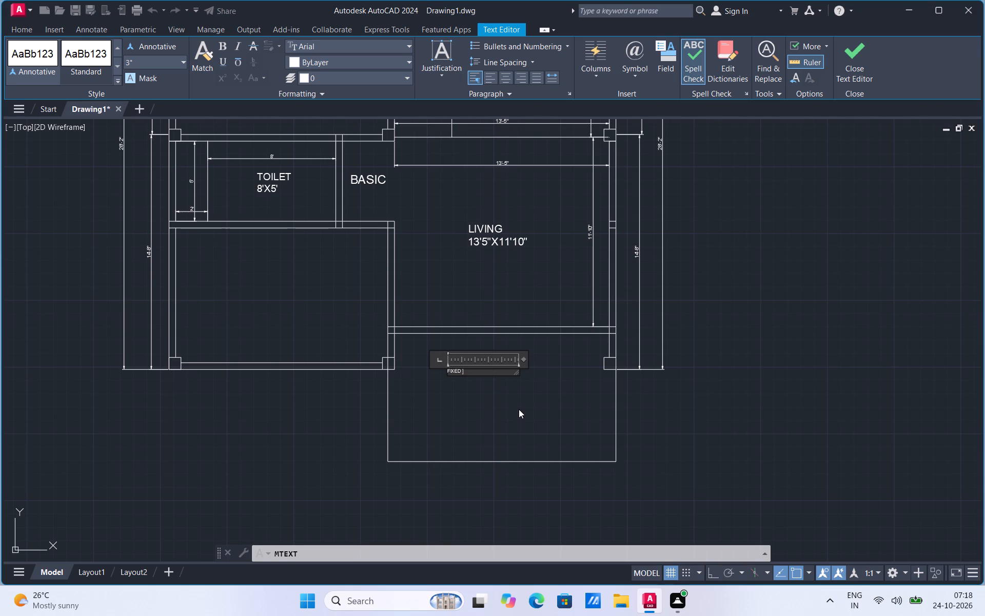
type("VERANDHA")
key("Return")
type("13'0")
key("shift+quotedbl")
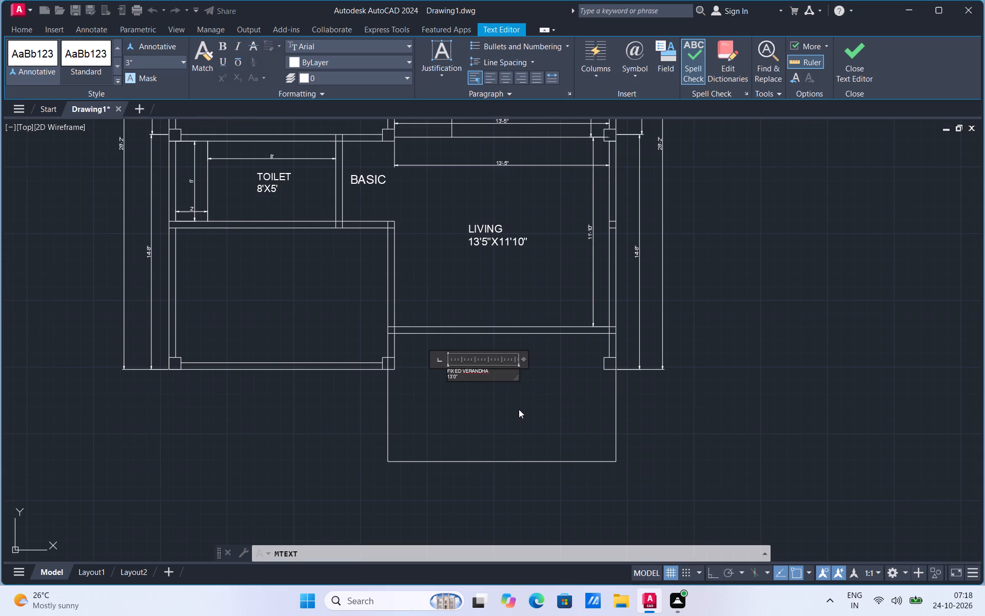
key("x")
type("8'0")
key("shift+quotedbl")
scroll(477, 376, "up", 3)
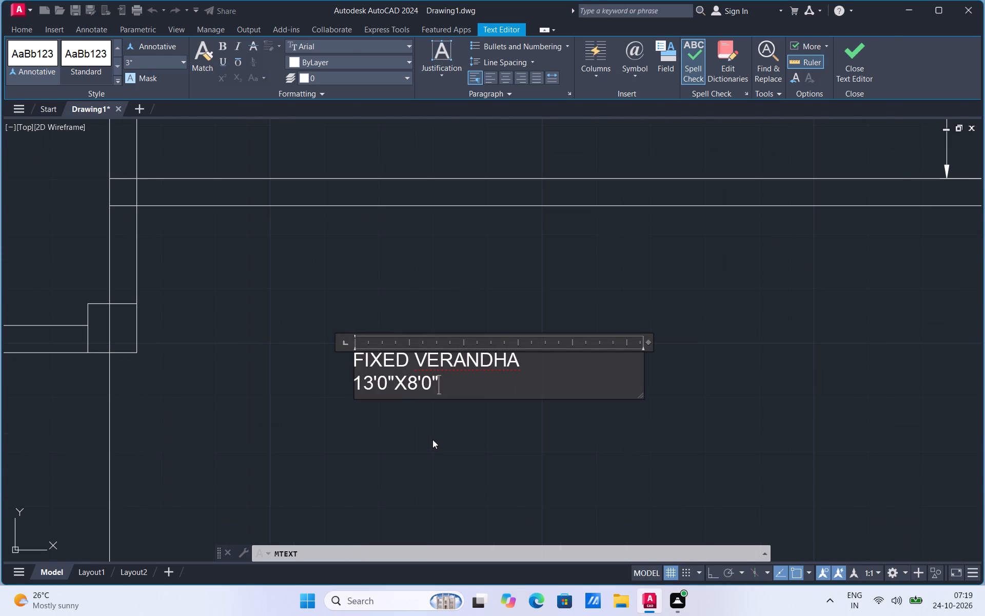
left_click(432, 439)
Scale the FIXED VERANDHA label up to about 2.4 times its size.
left_click(428, 384)
right_click(428, 384)
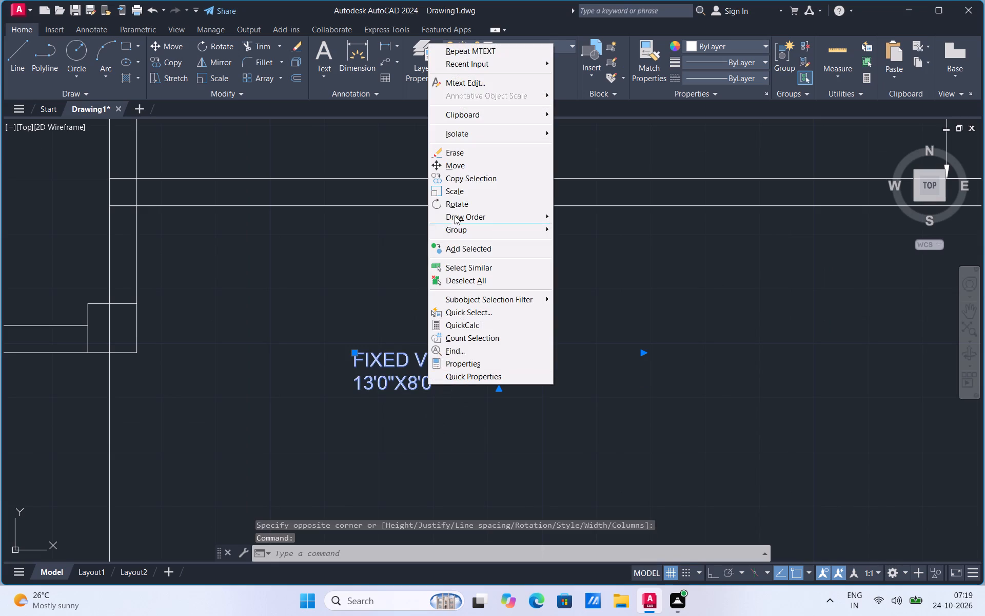
left_click(460, 192)
scroll(440, 378, "down", 2)
left_click(442, 380)
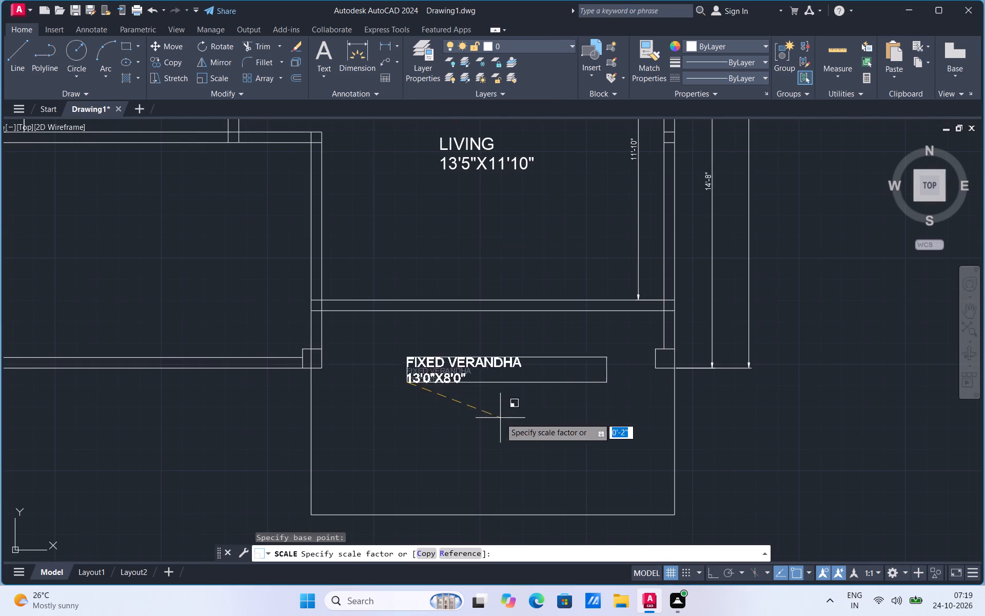
left_click(531, 436)
Move the FIXED VERANDHA label about 1'10" south to the middle of the verandah rectangle.
left_click(459, 374)
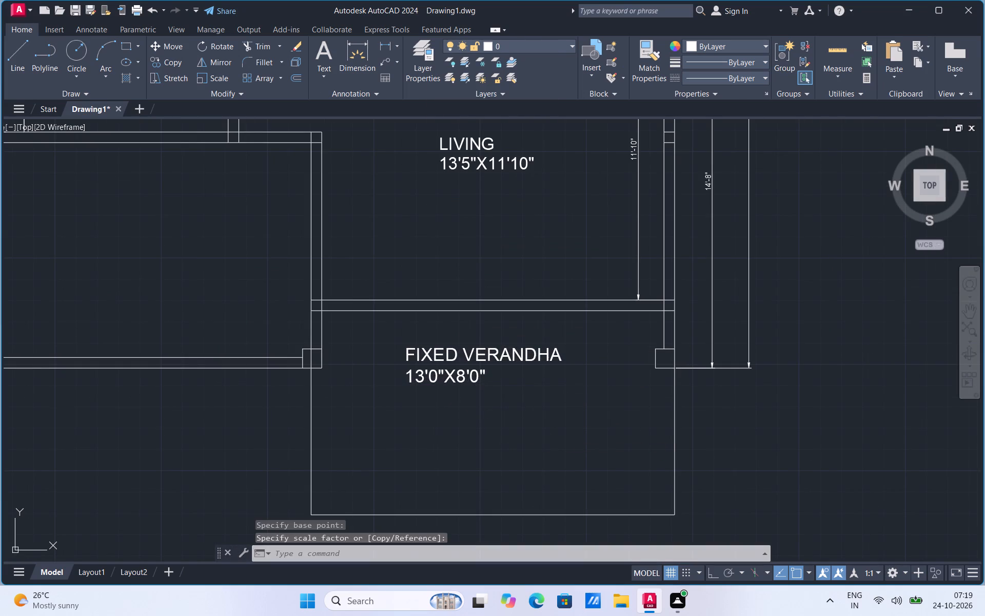
right_click(459, 374)
left_click(501, 157)
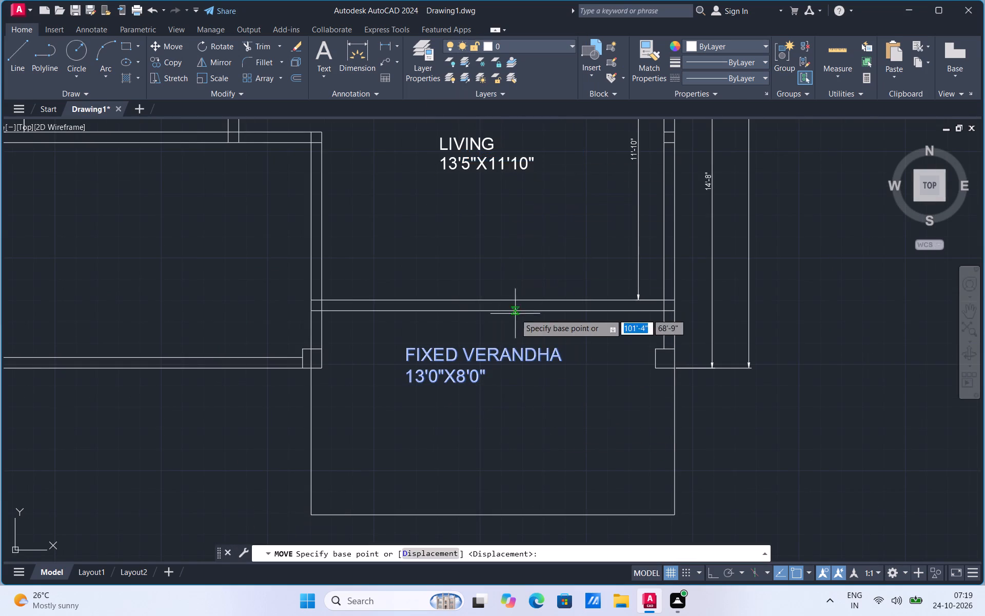
left_click(521, 352)
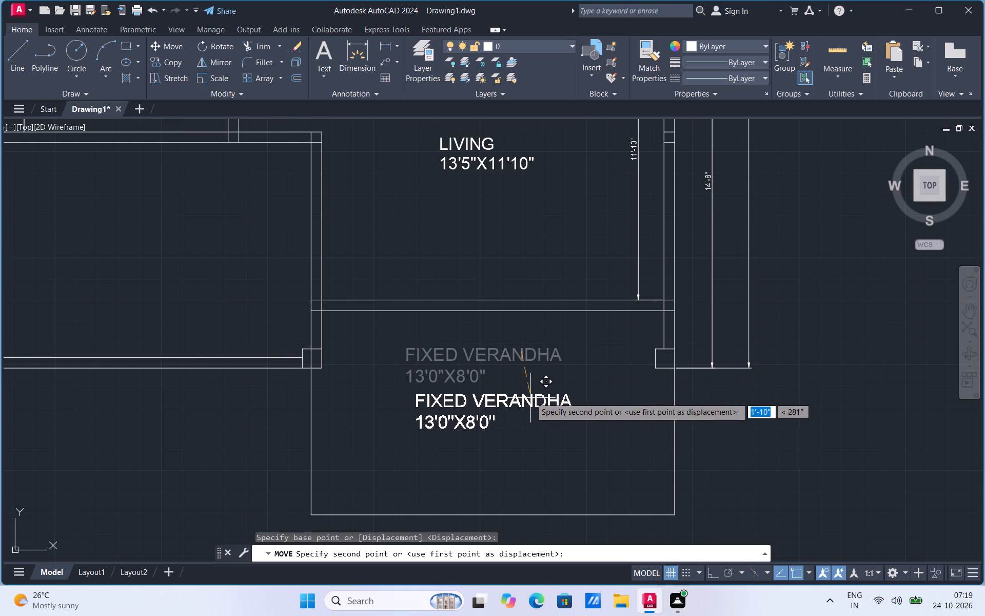
left_click(531, 397)
Add a multiline text label reading EXISTING STAIR in the open area between the bedroom's east wall and the stair treads.
scroll(545, 470, "down", 2)
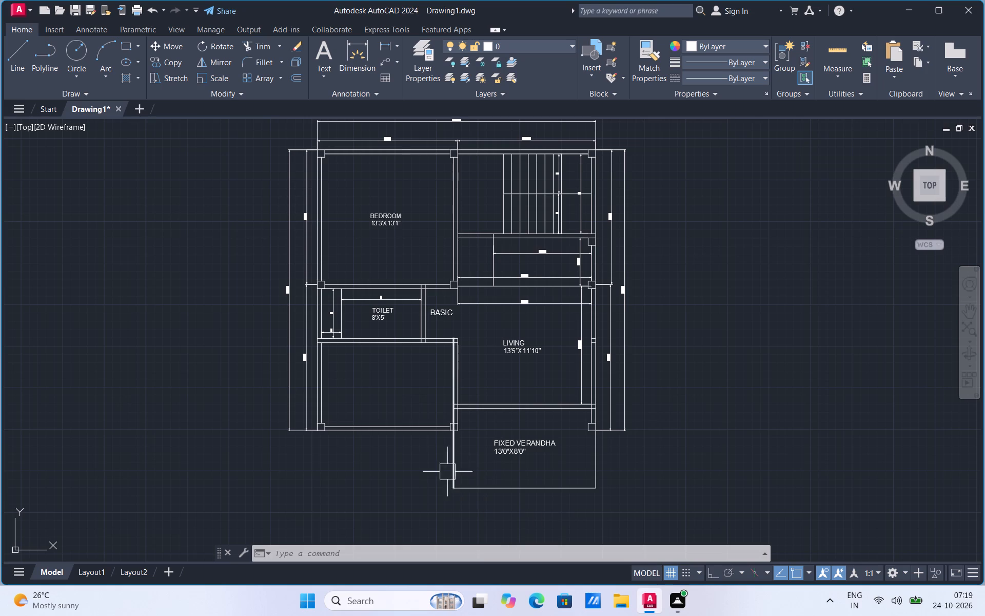
scroll(399, 261, "up", 2)
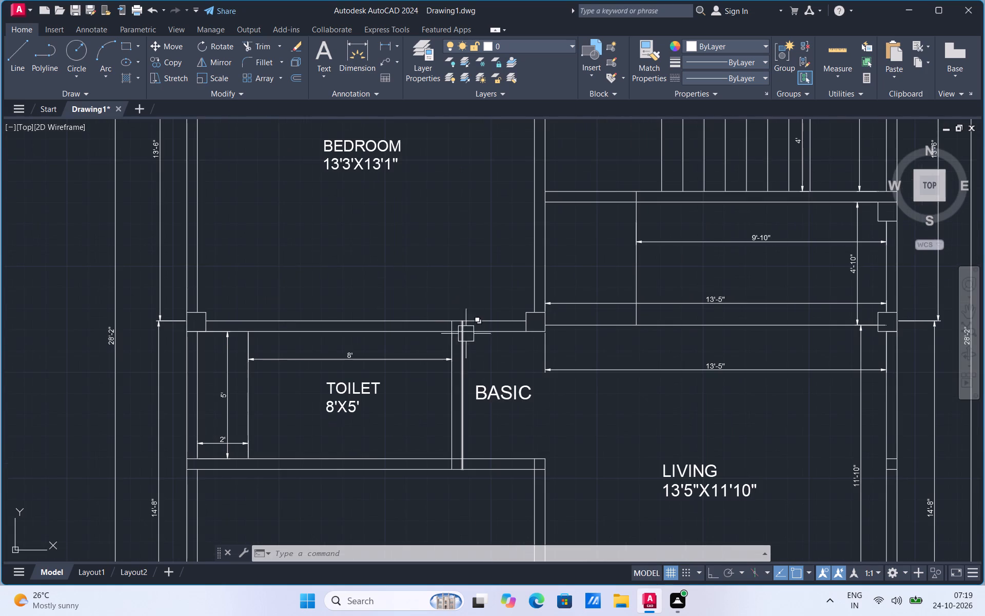
scroll(501, 475, "down", 2)
scroll(517, 248, "up", 1)
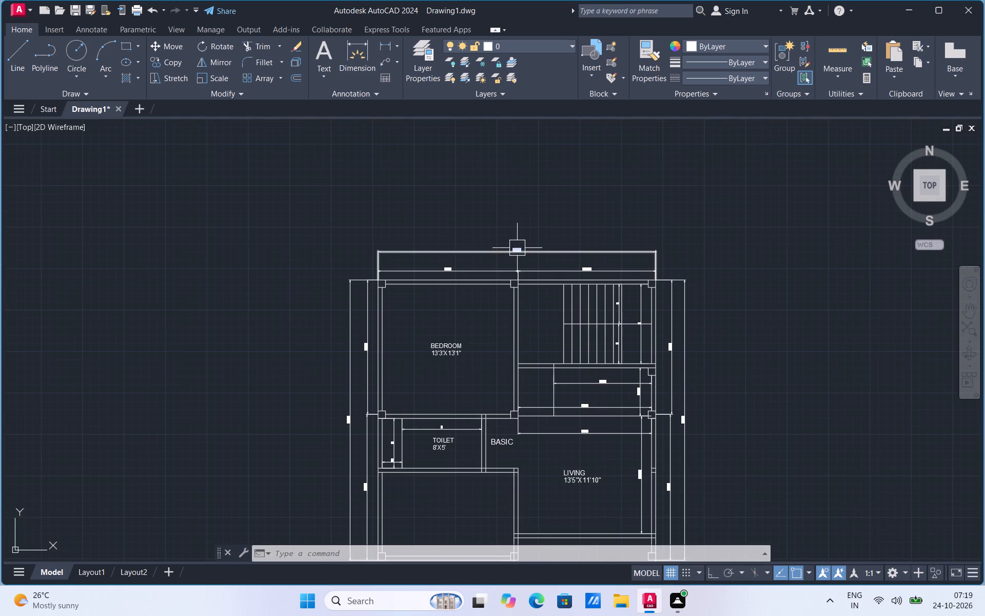
scroll(695, 339, "up", 1)
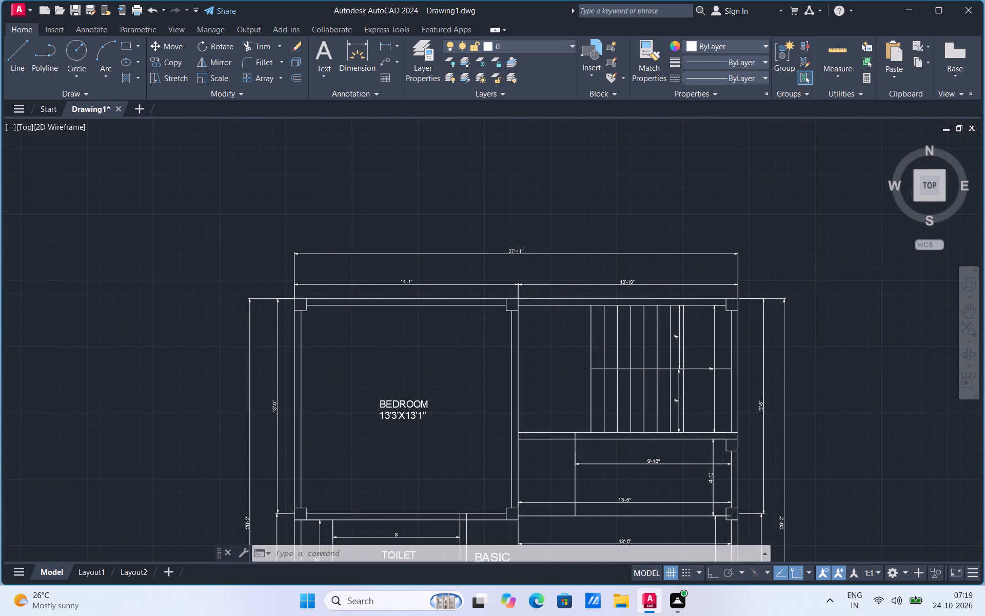
left_click(319, 80)
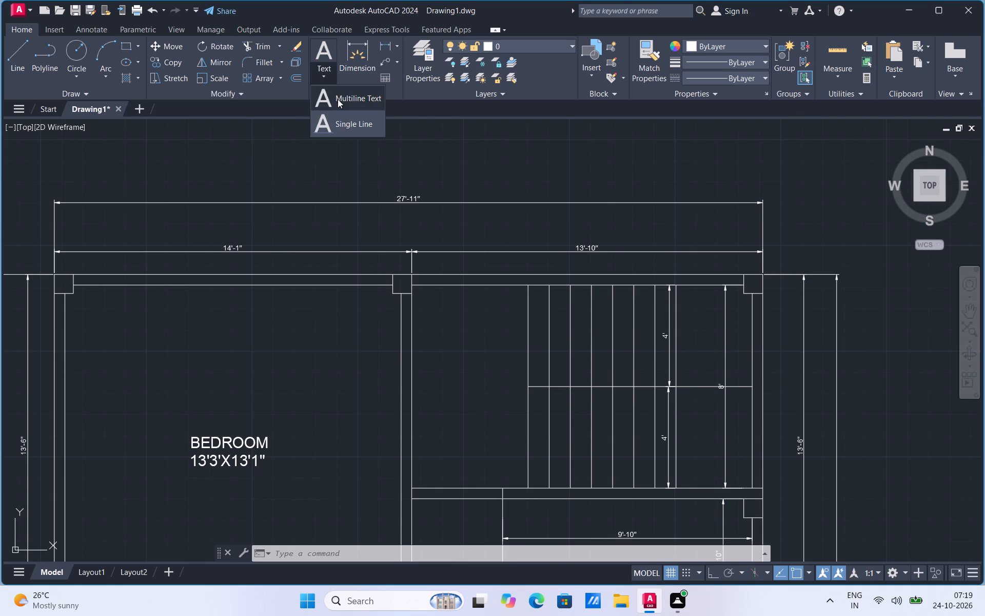
left_click(342, 98)
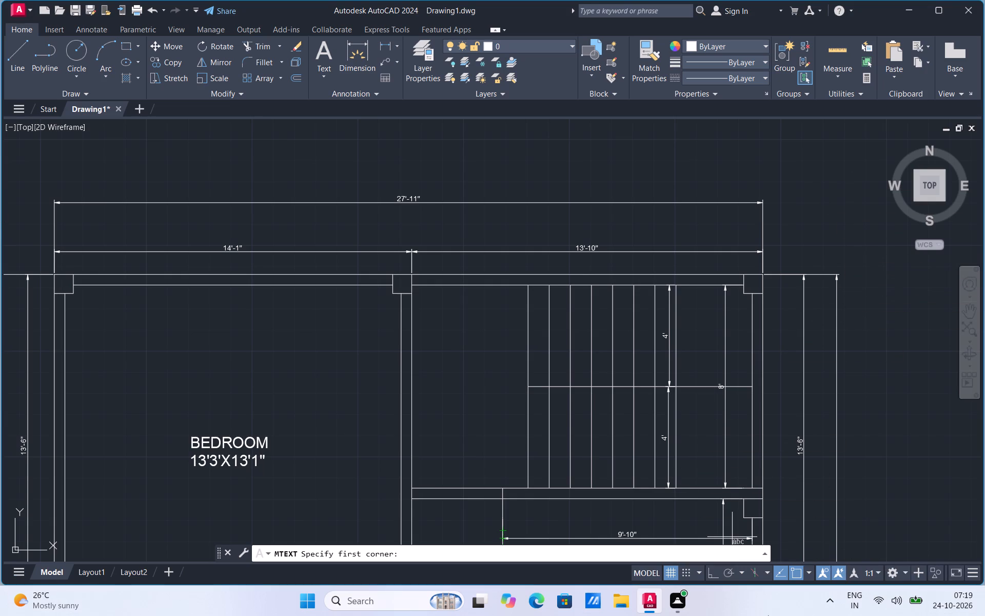
scroll(457, 340, "up", 2)
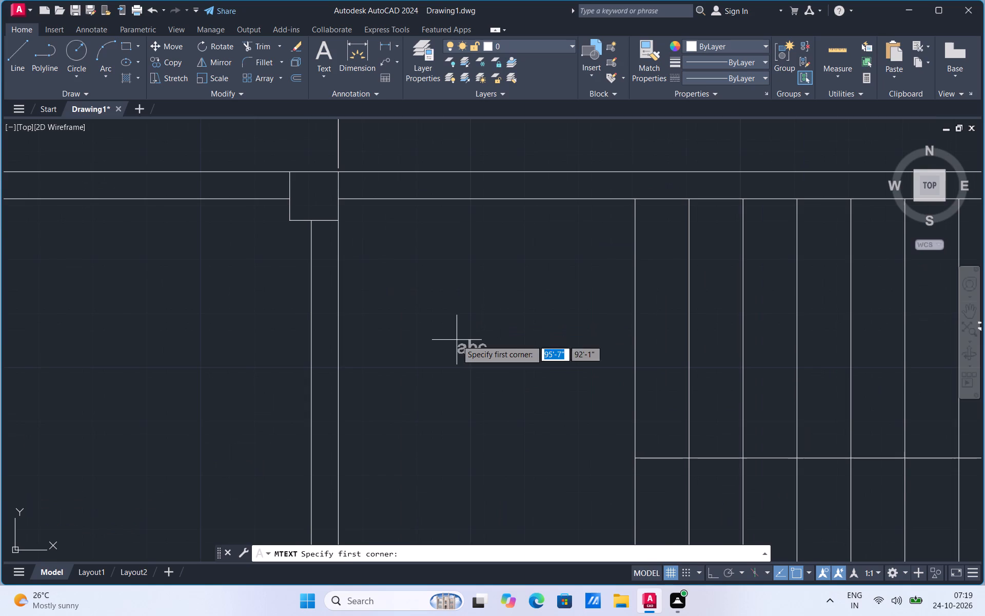
left_click(457, 340)
left_click(563, 382)
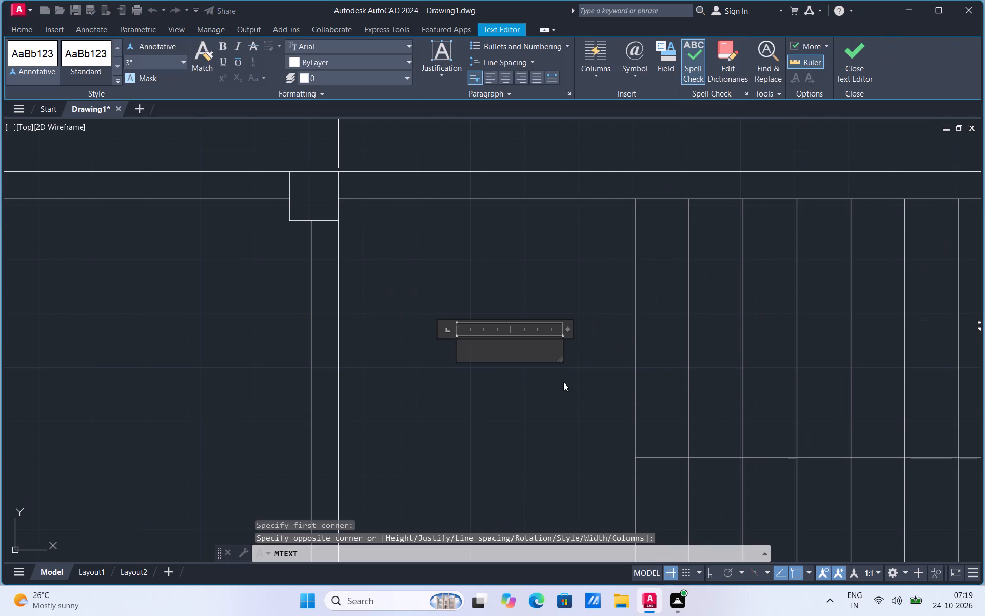
type("EX")
type("ISY")
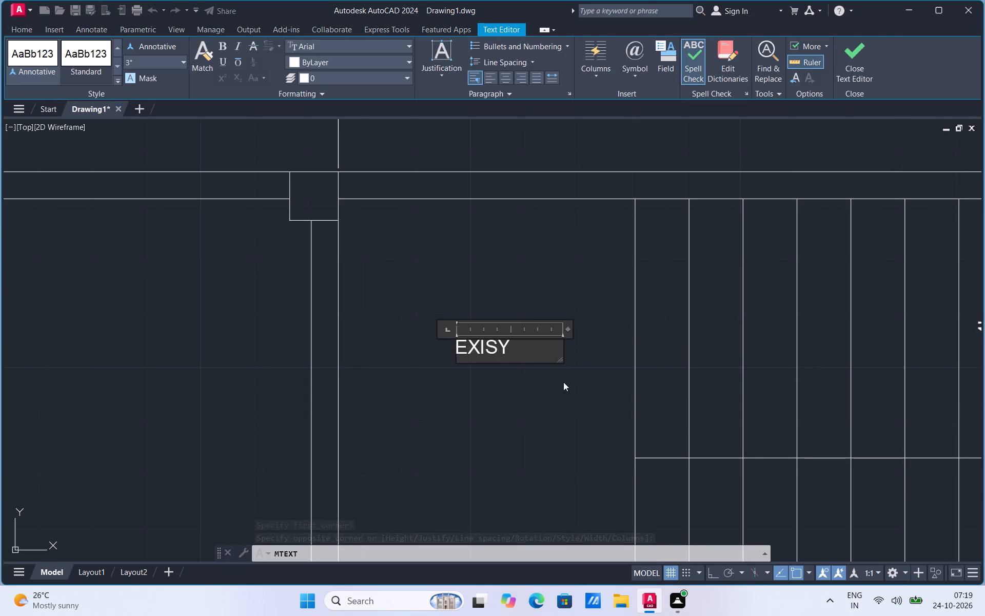
key("BackSpace")
key("t")
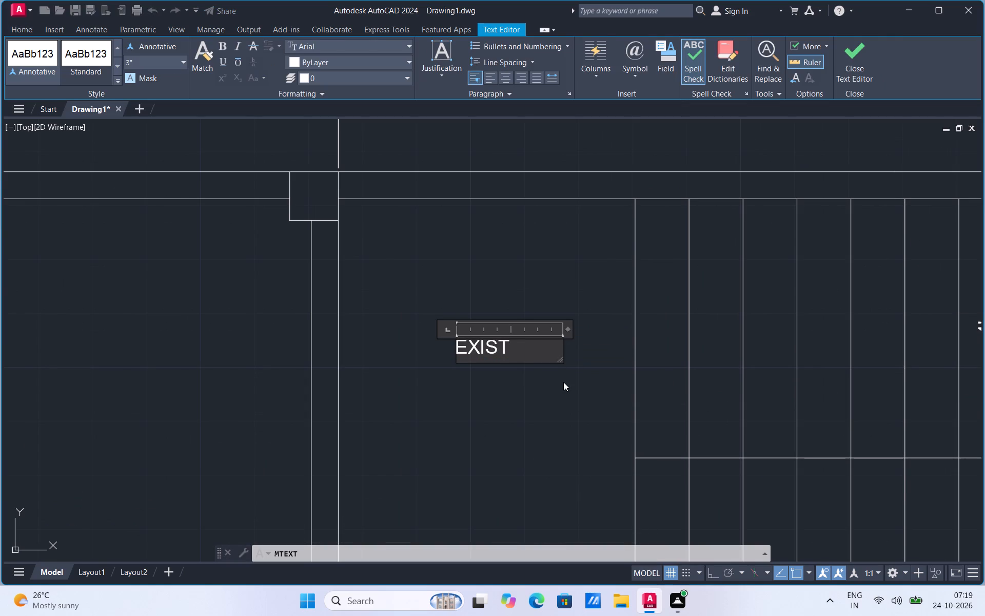
type("ING")
key("BackSpace")
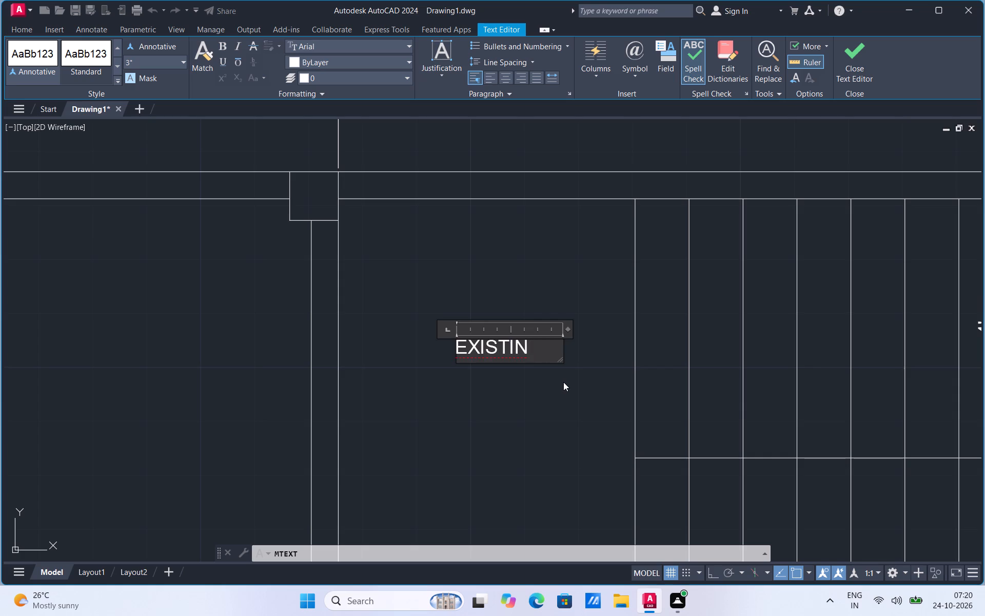
key("BackSpace")
key("BackSpace")
type("ING")
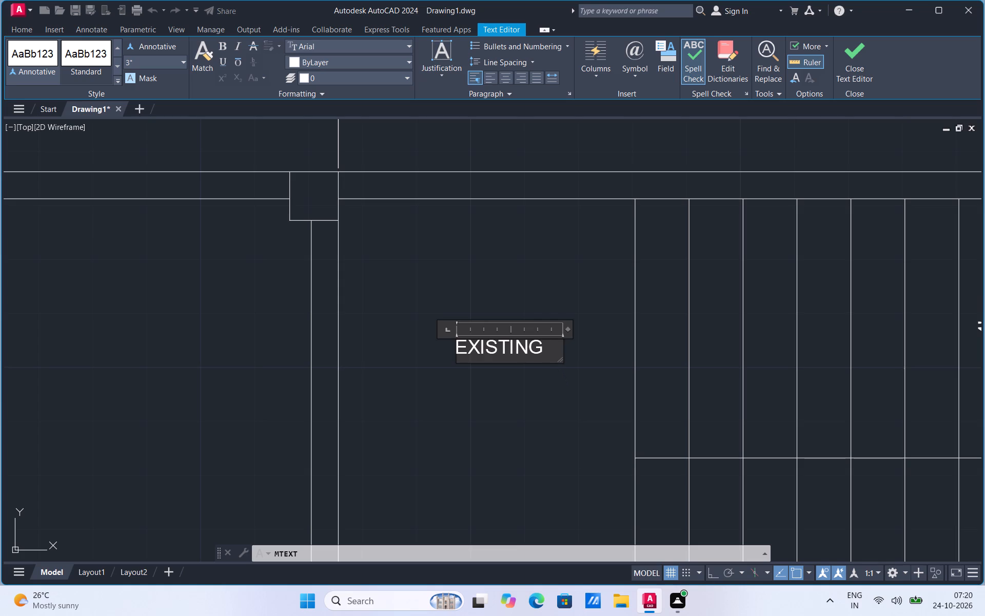
key("space")
type("STAIR")
key("BackSpace")
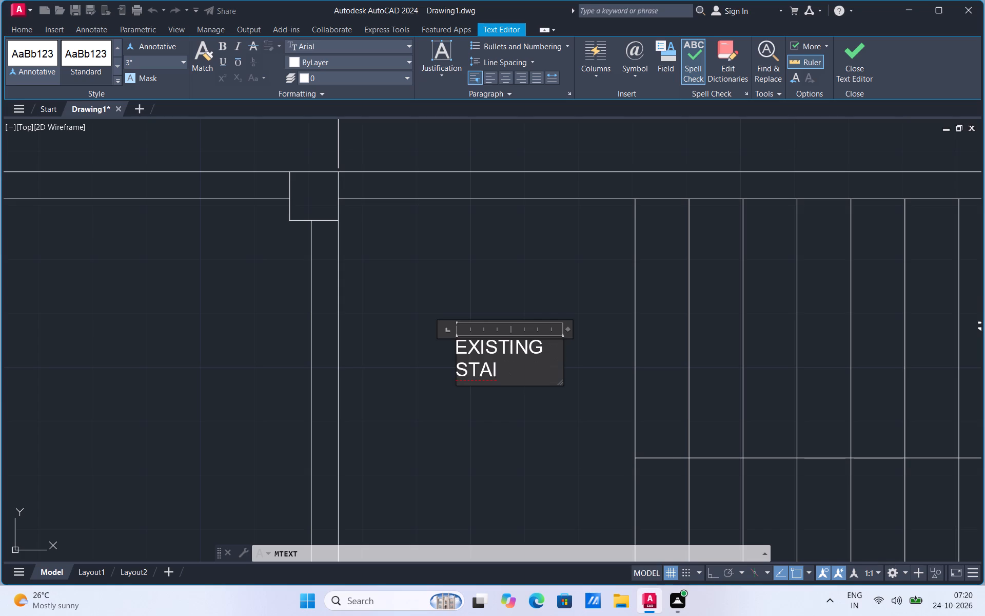
key("BackSpace")
key("BackSpace")
key("BackSpace")
key("BackSpace")
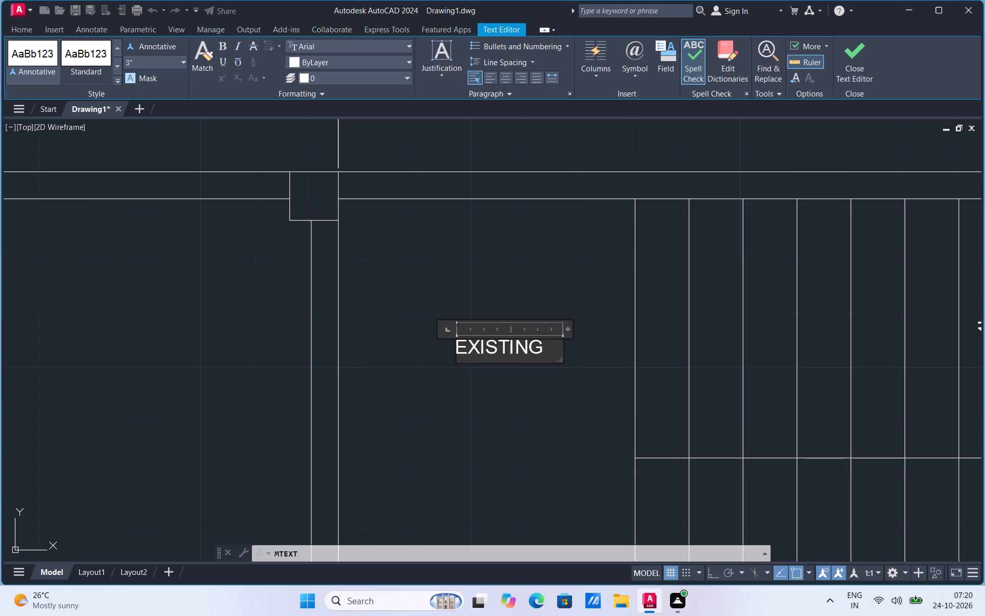
key("s")
key("t")
type("AIR")
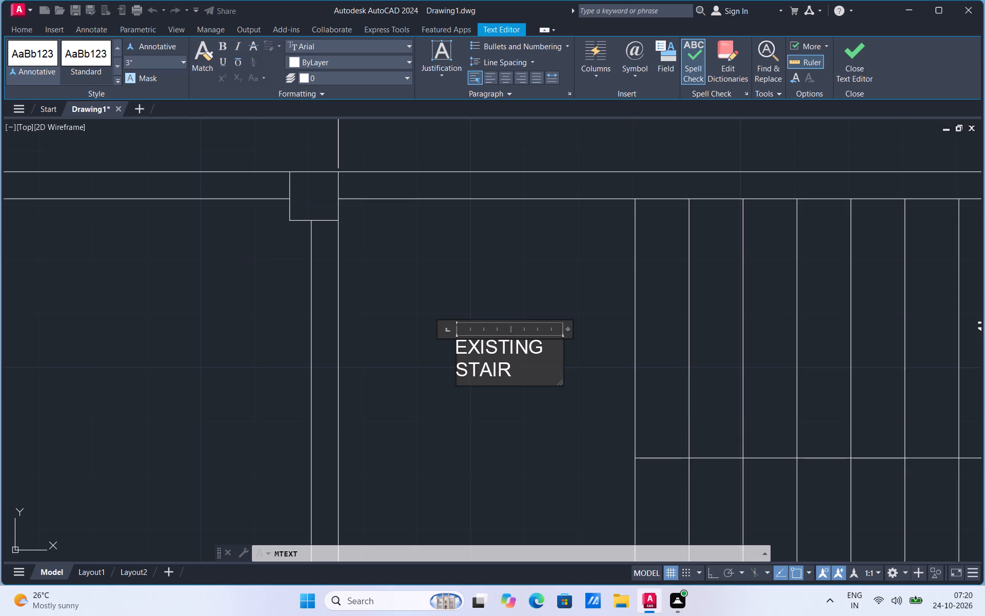
left_click(509, 419)
scroll(466, 368, "down", 1)
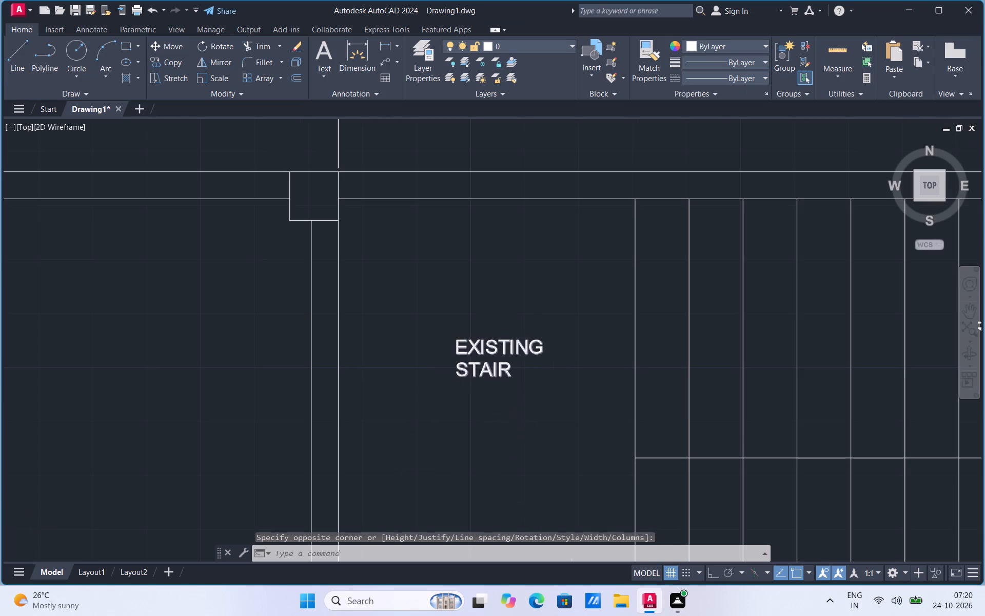
scroll(466, 368, "down", 2)
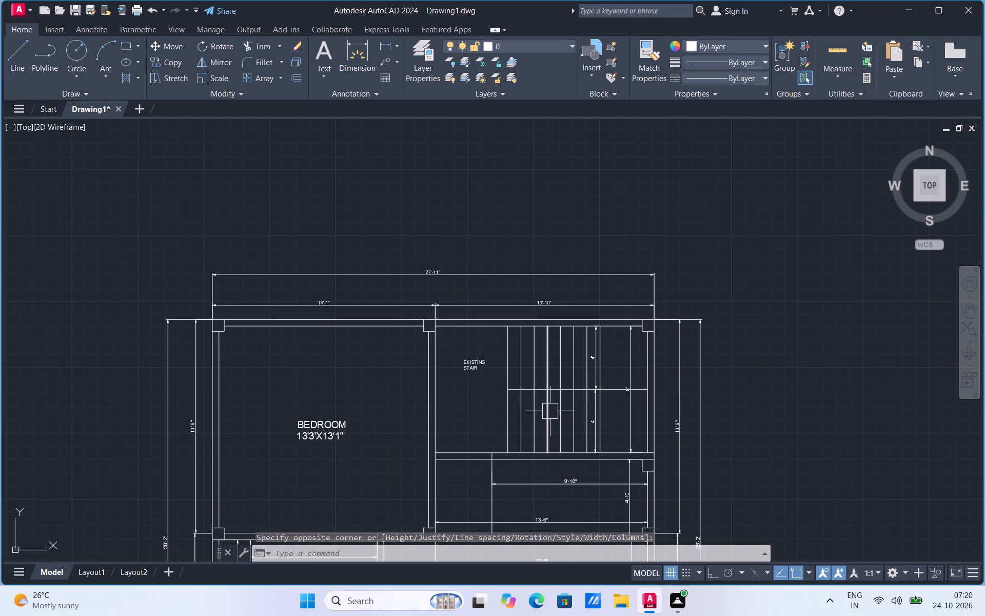
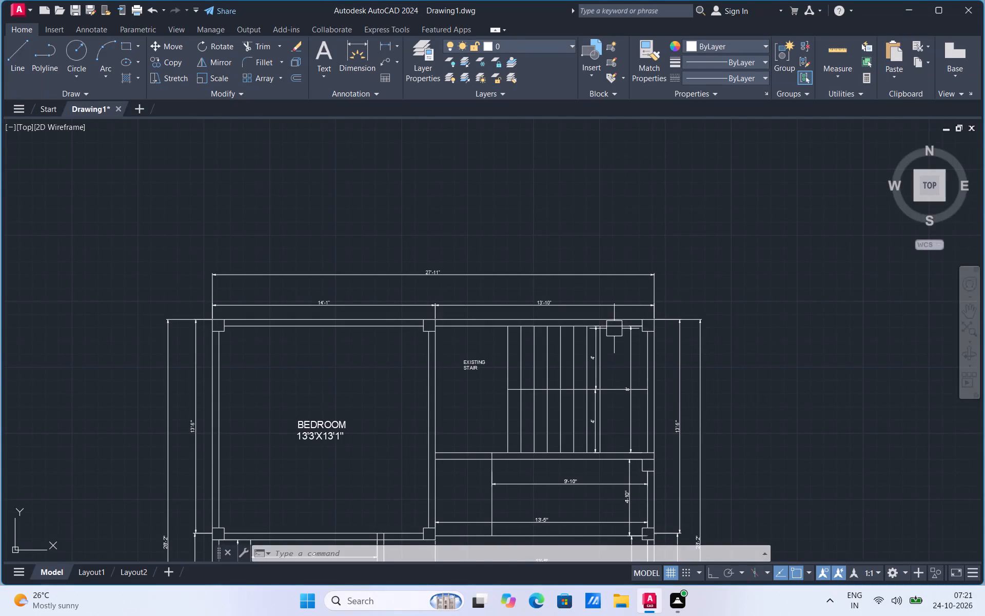
Add a linear dimension across the inside width of the unlabelled room below the toilet, just under its upper wall.
scroll(673, 316, "down", 2)
scroll(617, 411, "up", 2)
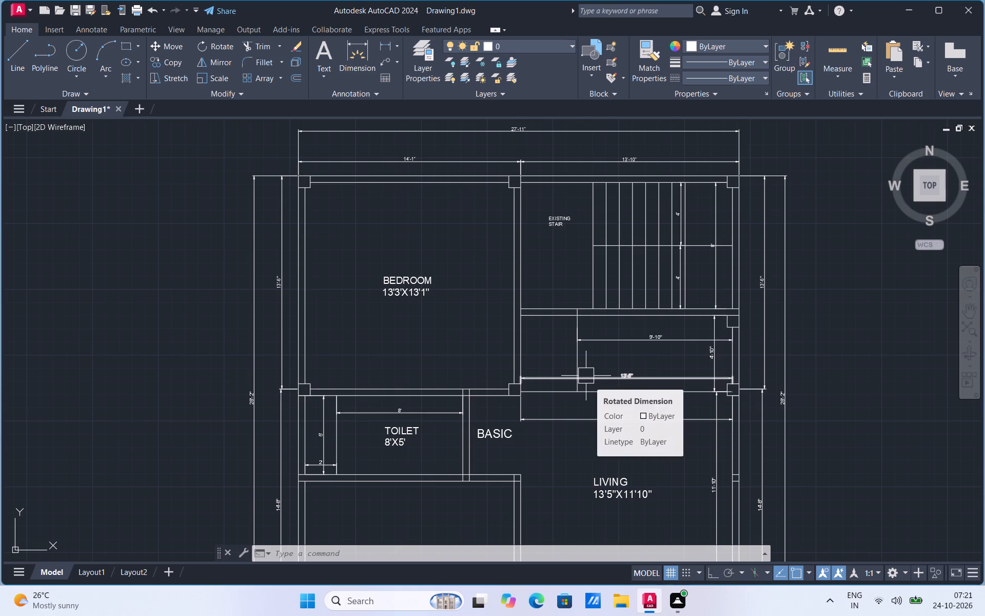
scroll(699, 351, "down", 1)
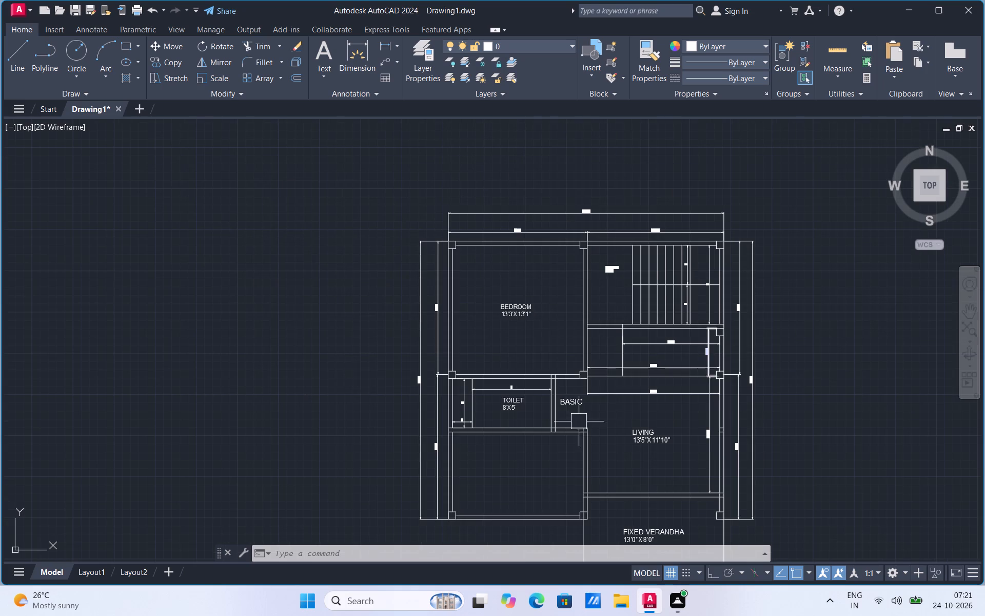
scroll(551, 509, "up", 1)
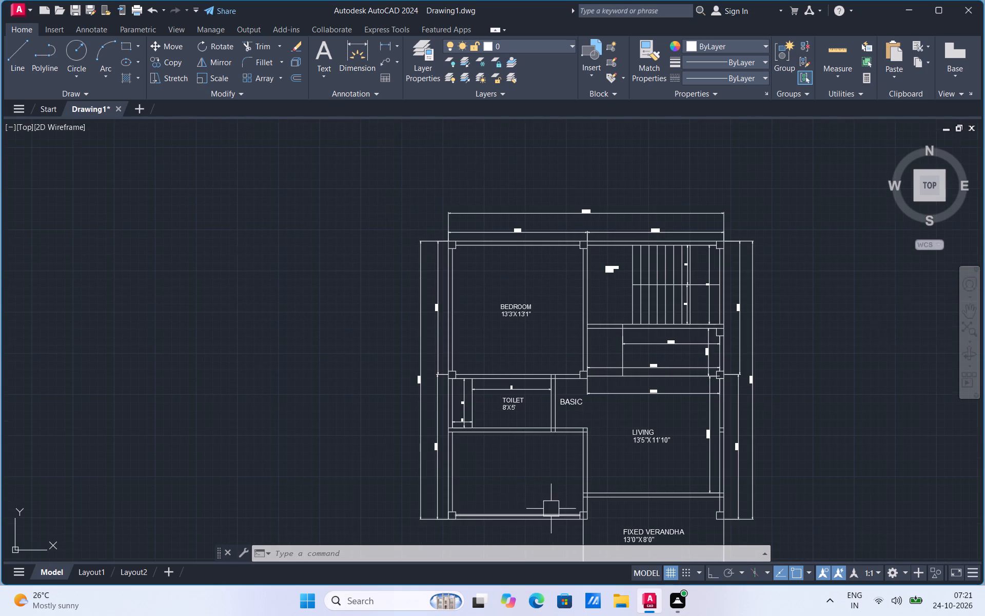
left_click(388, 48)
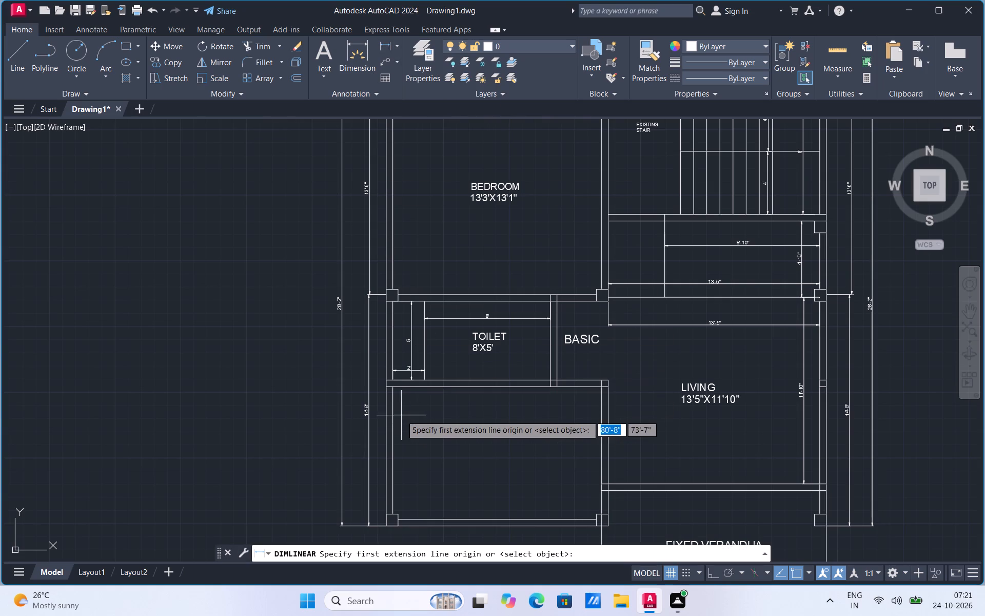
left_click(396, 389)
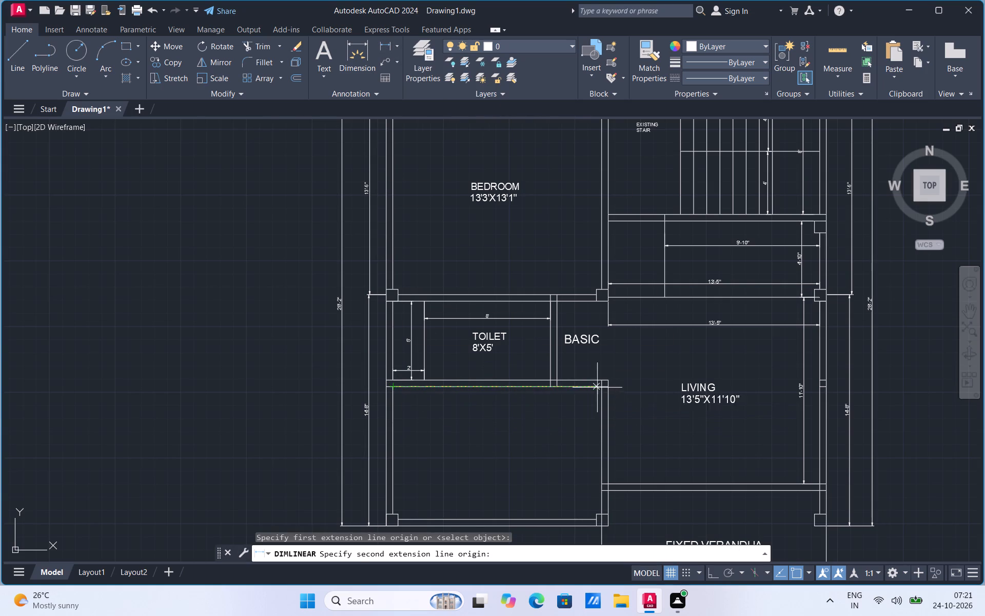
left_click(601, 387)
left_click(605, 403)
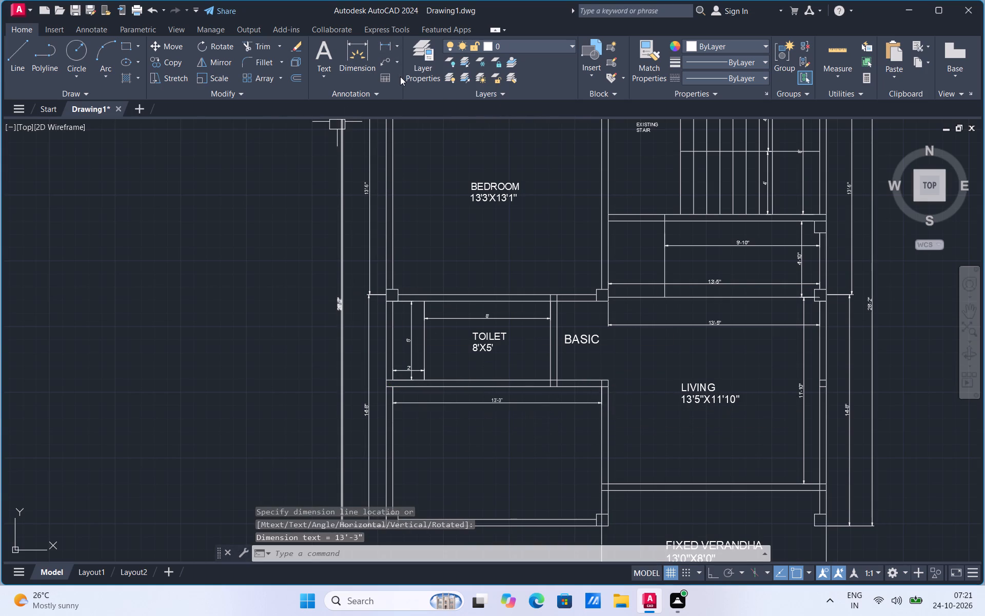
Add a vertical linear dimension for the same room's inside depth, from the lower wall's inner face to the upper wall.
left_click(387, 44)
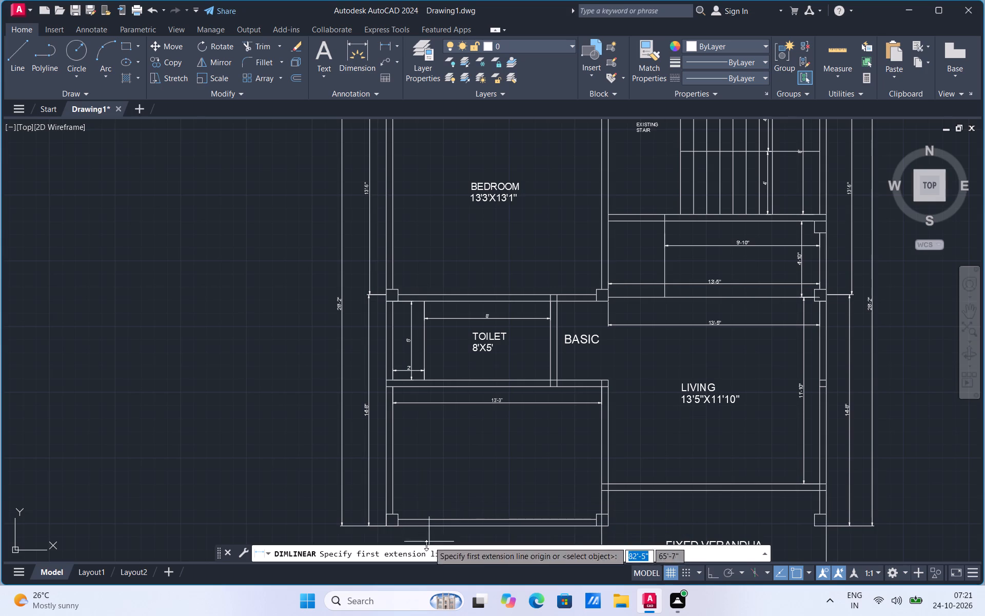
scroll(407, 560, "up", 2)
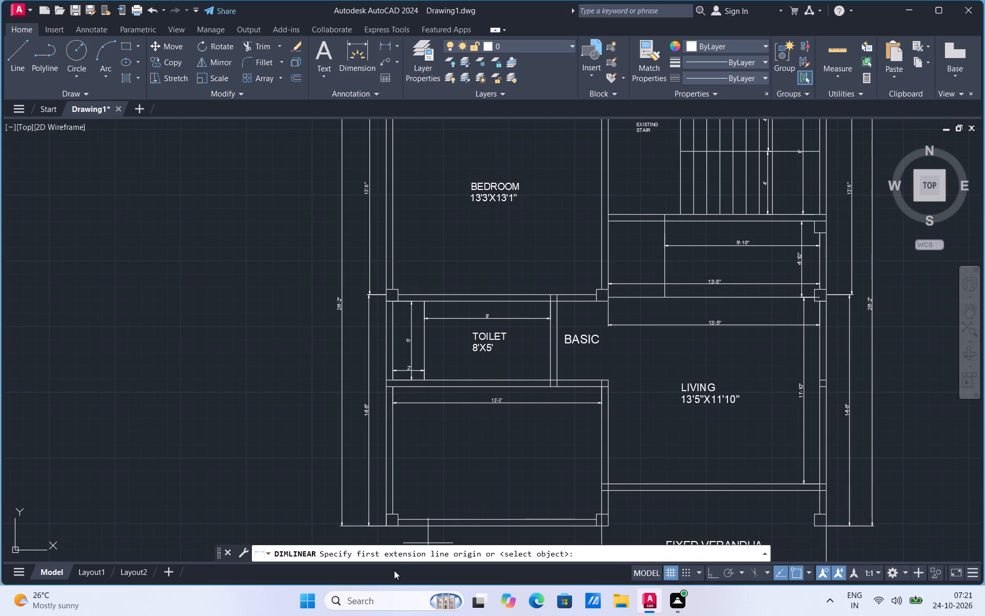
scroll(402, 534, "up", 3)
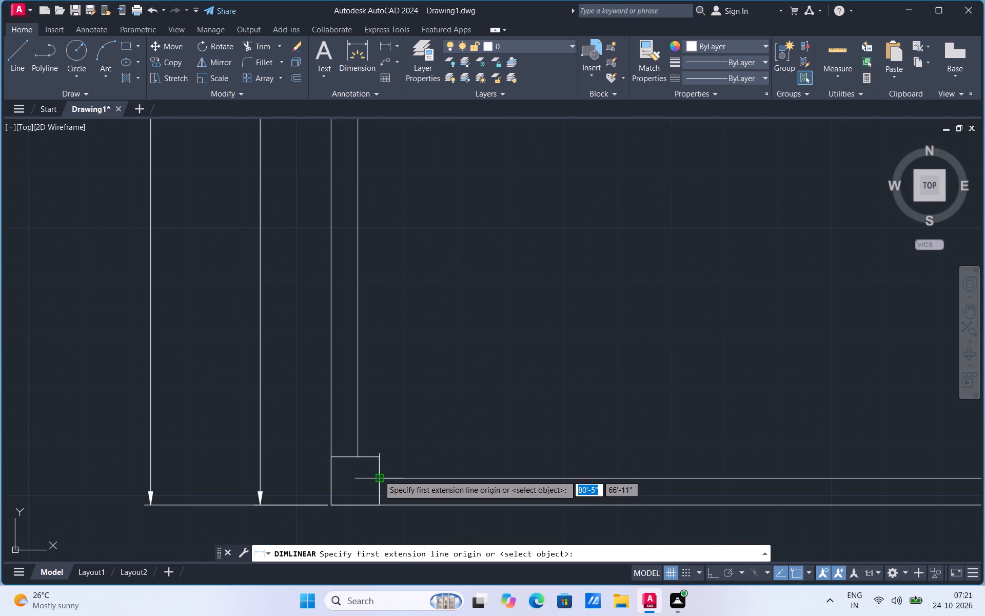
left_click(379, 475)
scroll(379, 475, "down", 2)
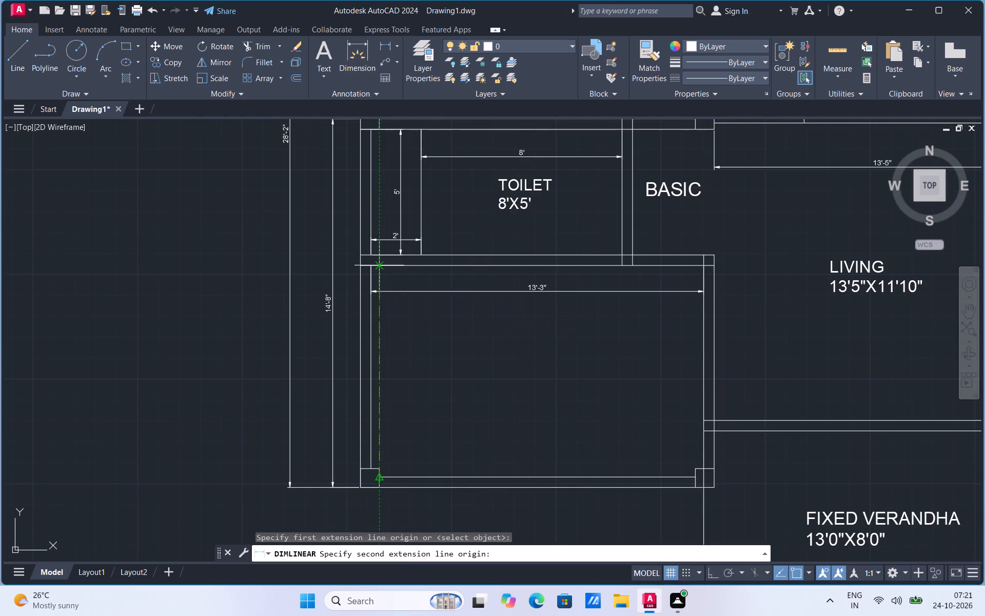
left_click(381, 266)
left_click(477, 280)
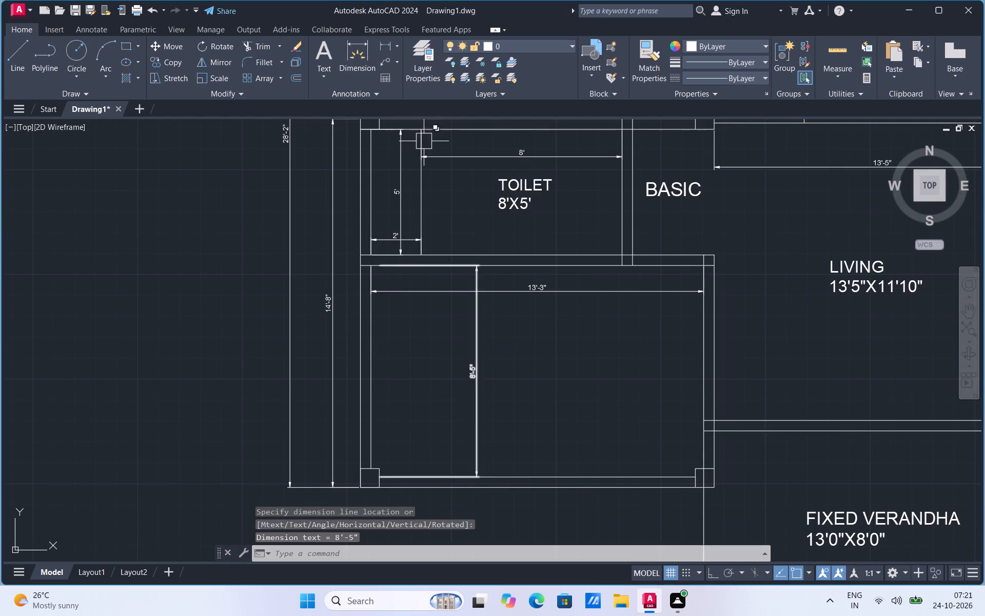
Add a two-line multiline text label inside the room below the toilet, reading KITCHEN and 13'3"X8'5".
left_click(321, 75)
left_click_drag(332, 92, 334, 97)
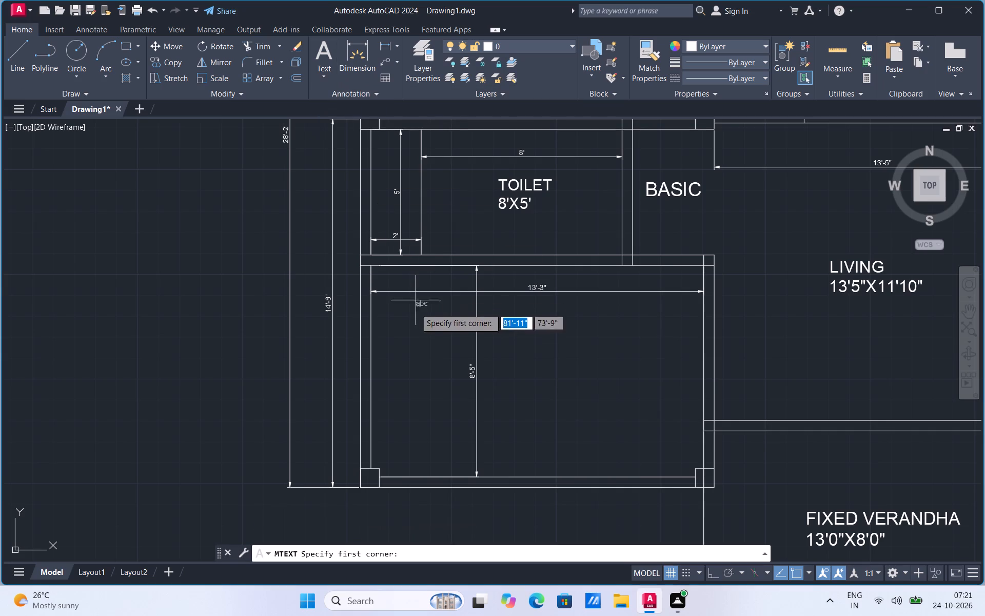
left_click(507, 355)
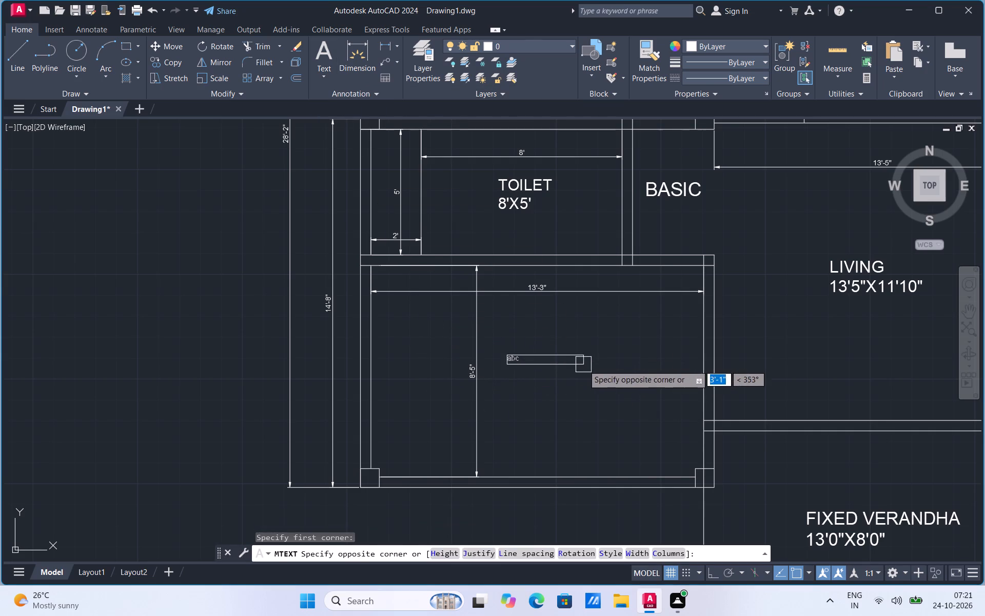
left_click(584, 365)
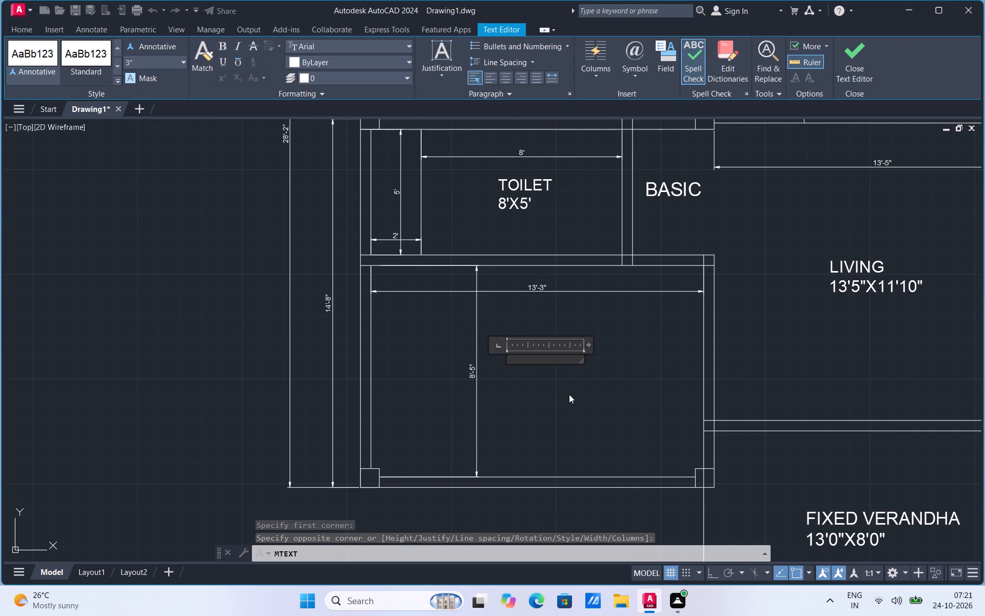
type("KI")
type("CHEN")
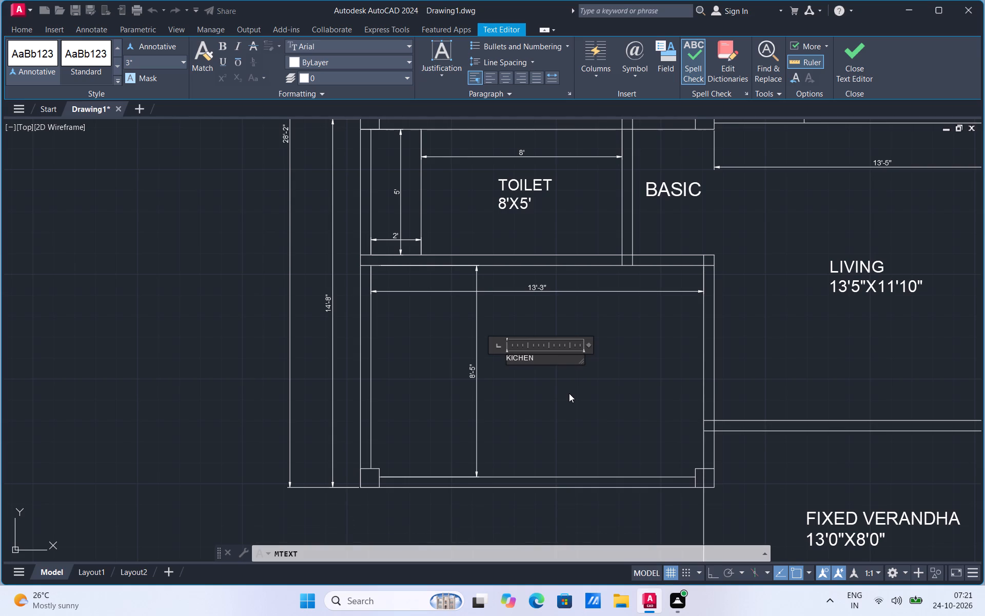
left_click(511, 353)
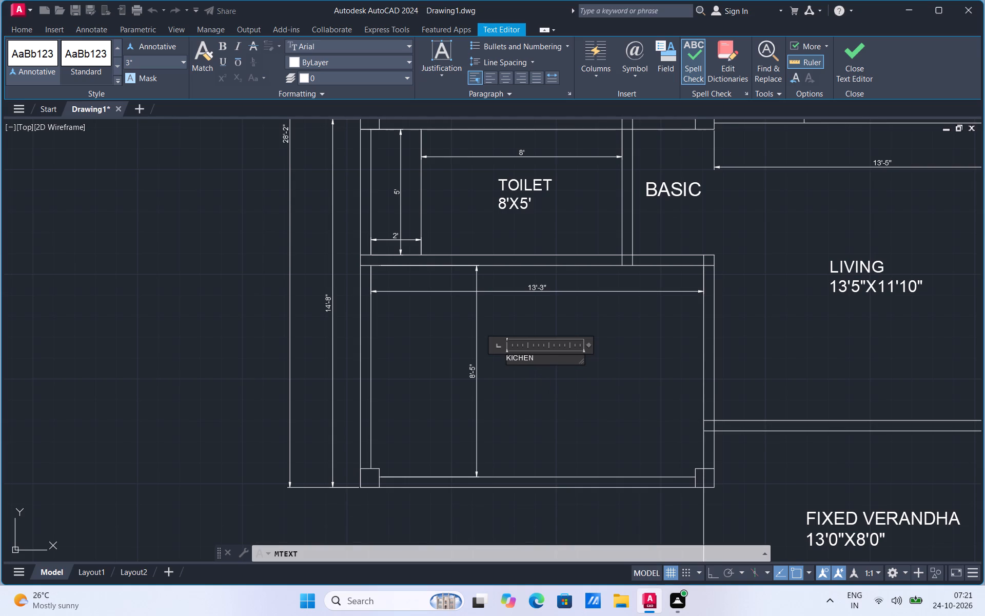
left_click(511, 357)
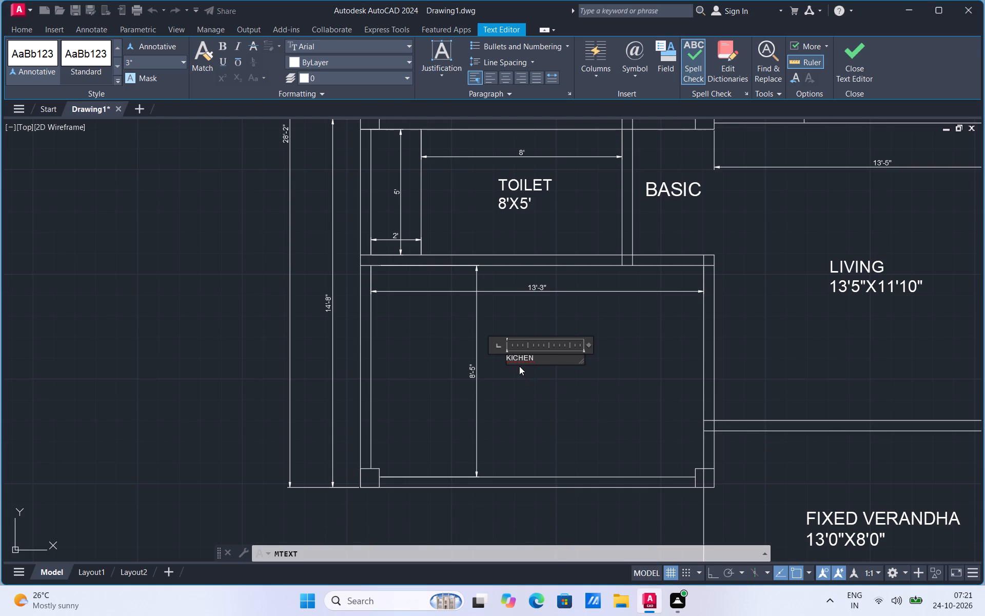
key("t")
left_click(517, 356)
key("BackSpace")
key("BackSpace")
type("IT")
left_click(539, 359)
key("Return")
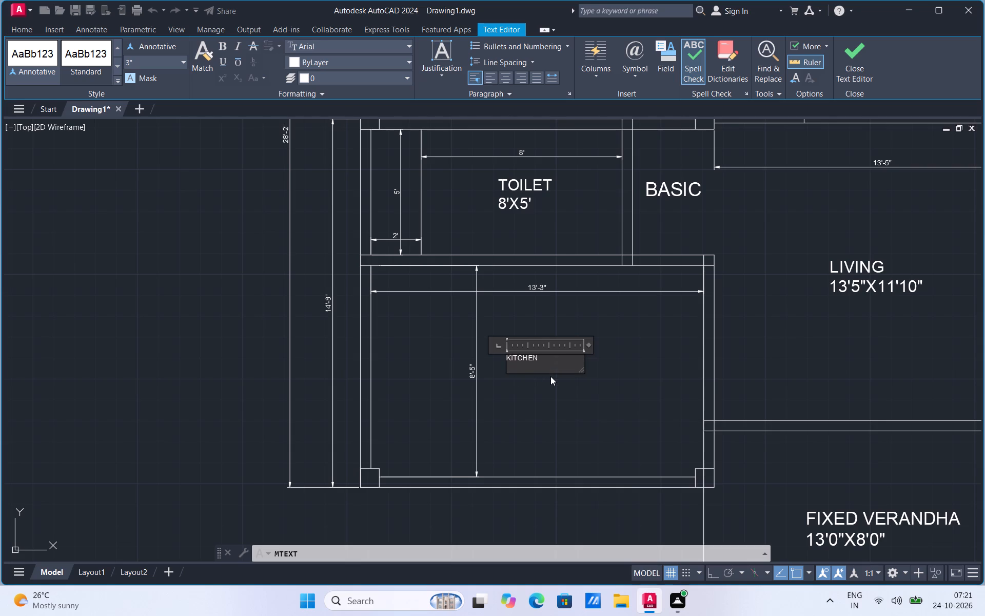
type("13'3")
key("shift+quotedbl")
key("x")
type("8'5\"")
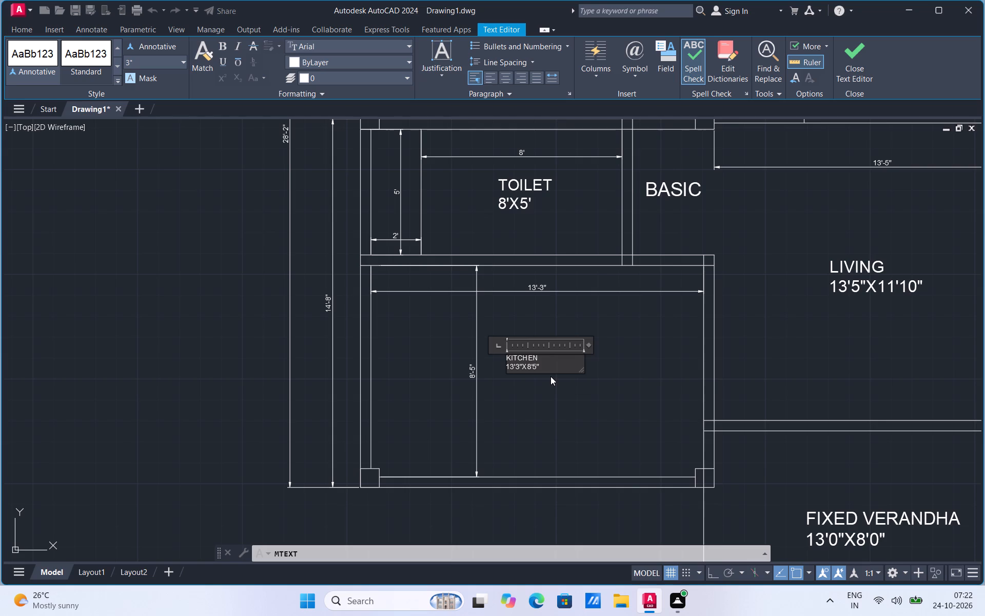
left_click(527, 412)
Scale the kitchen label up by a factor of about 2 to match the other room labels.
left_click(539, 377)
left_click(536, 360)
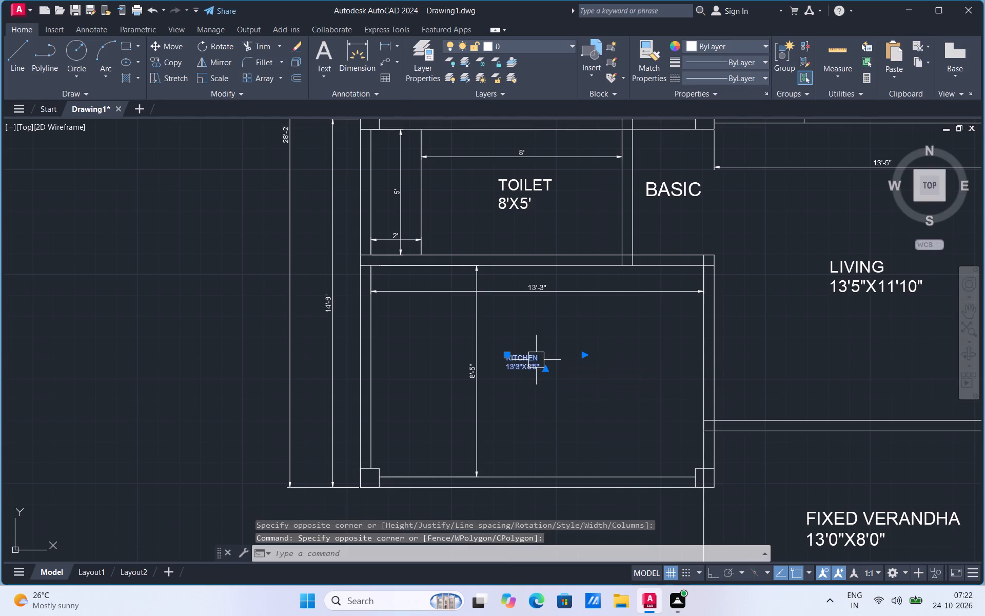
right_click(534, 361)
left_click(575, 170)
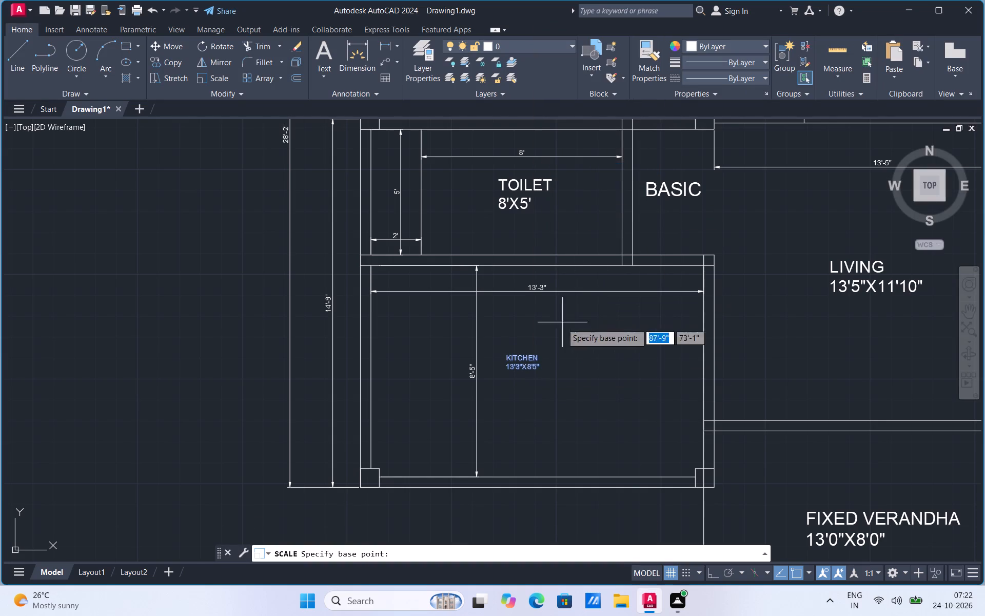
left_click(541, 343)
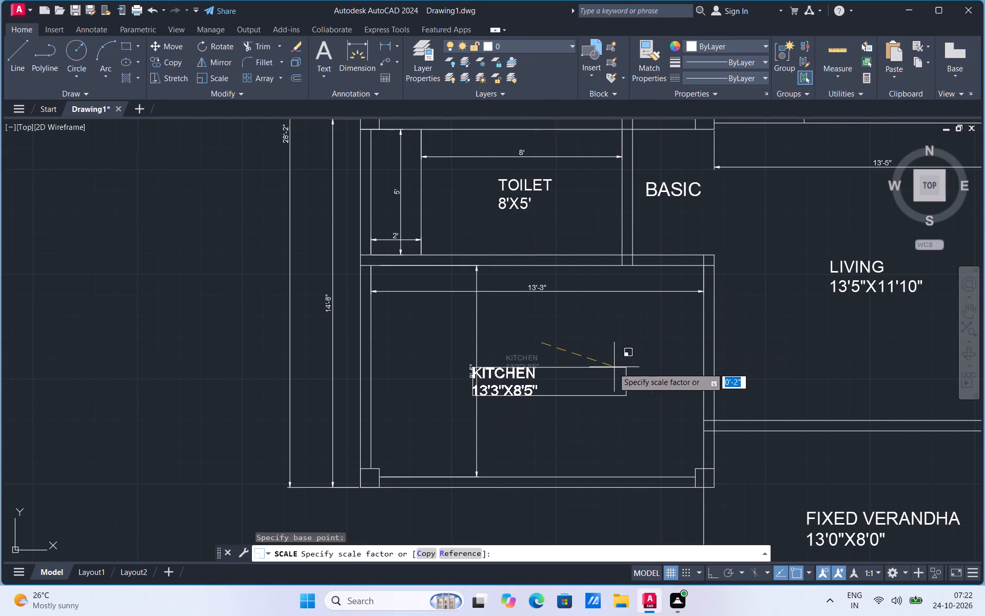
left_click(613, 368)
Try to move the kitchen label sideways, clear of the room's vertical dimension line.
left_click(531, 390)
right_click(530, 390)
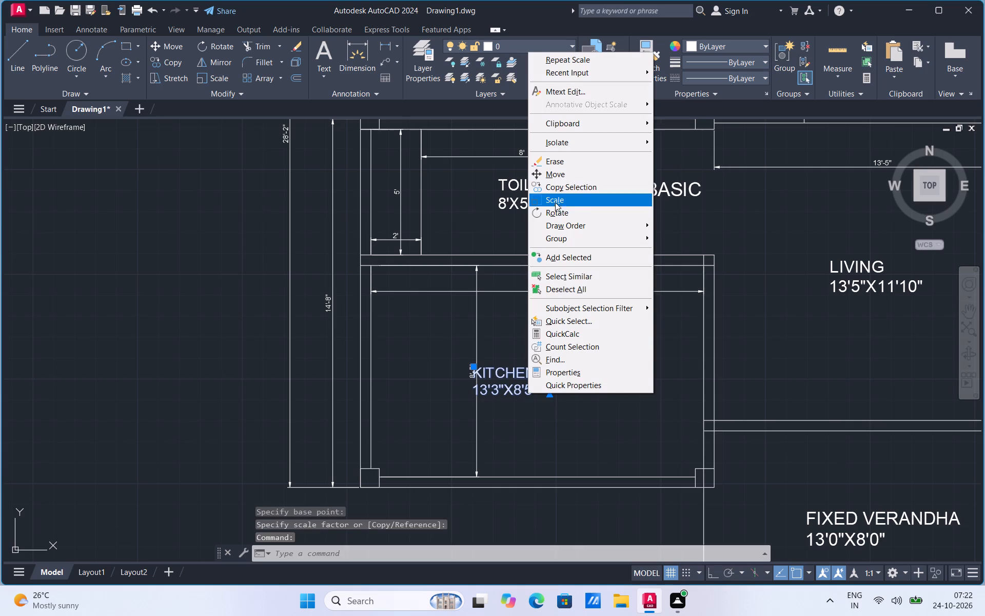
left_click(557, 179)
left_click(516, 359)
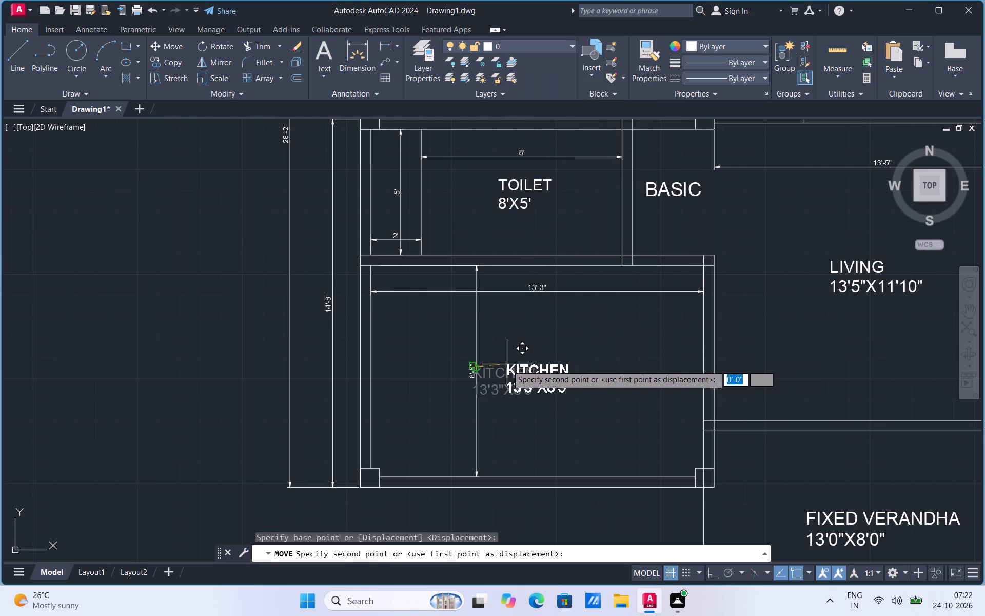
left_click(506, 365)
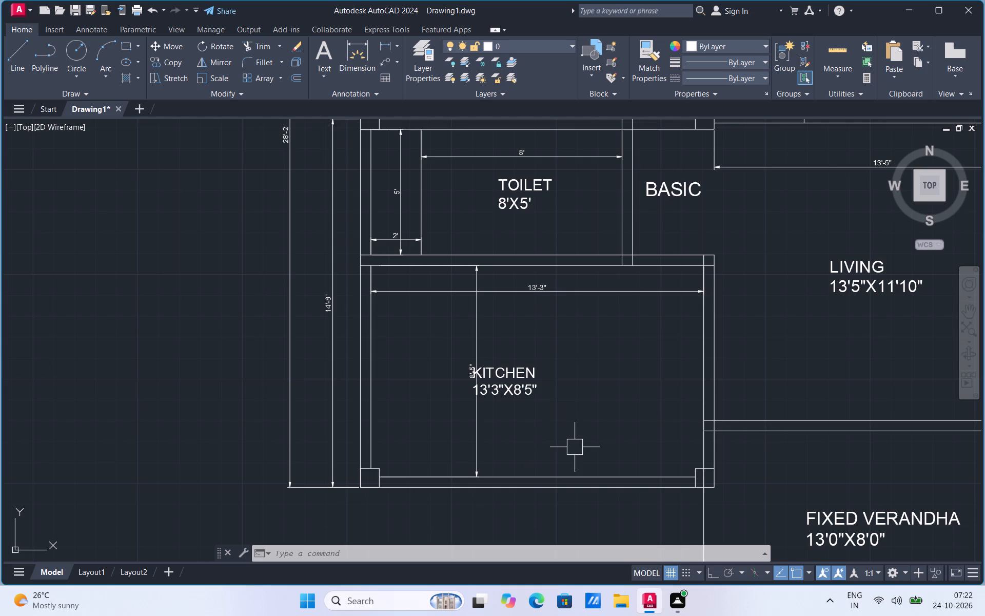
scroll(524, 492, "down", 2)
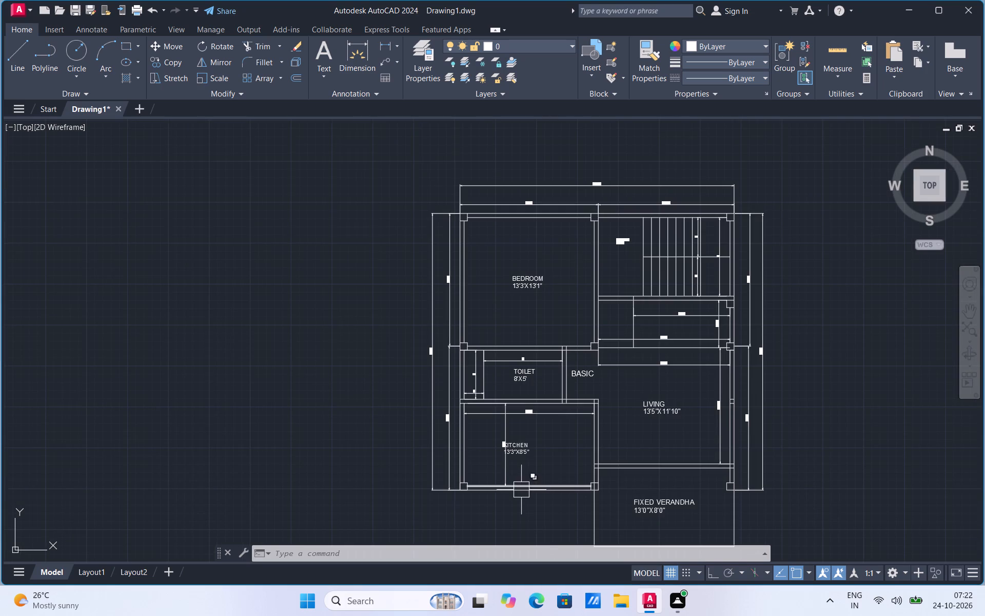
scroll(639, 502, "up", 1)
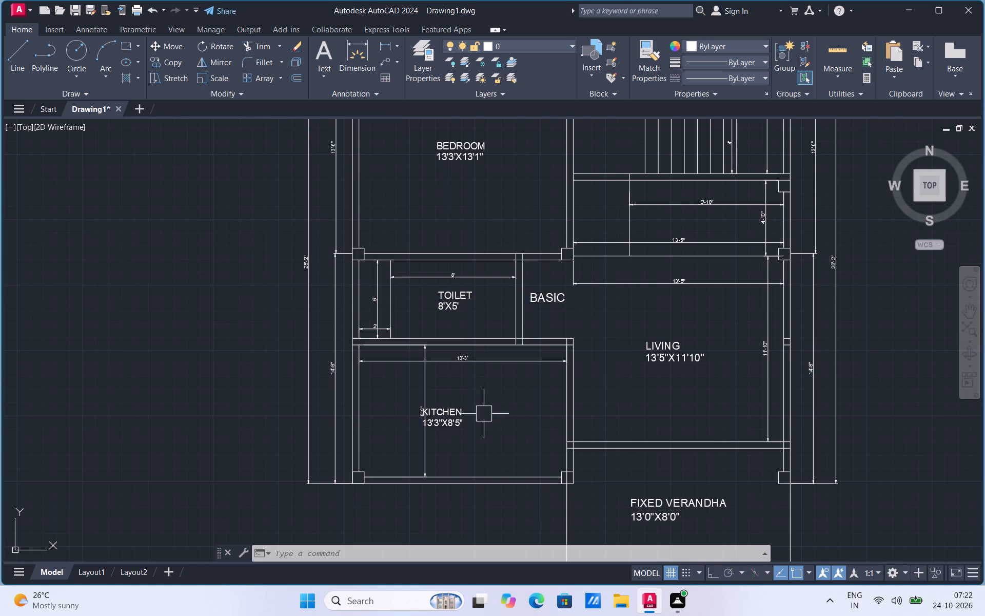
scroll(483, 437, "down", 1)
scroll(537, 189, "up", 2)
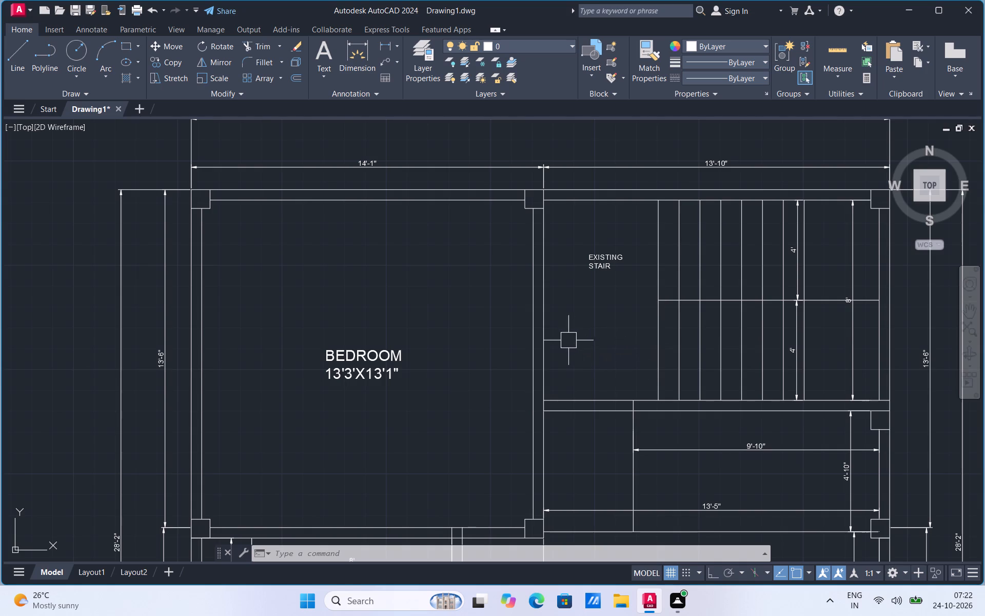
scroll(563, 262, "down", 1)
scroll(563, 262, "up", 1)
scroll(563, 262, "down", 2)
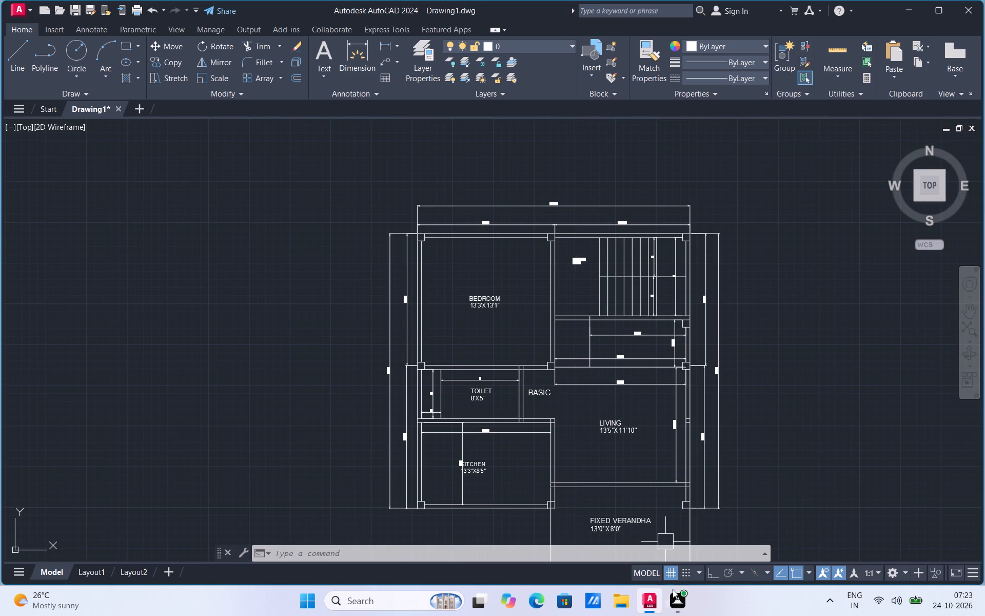
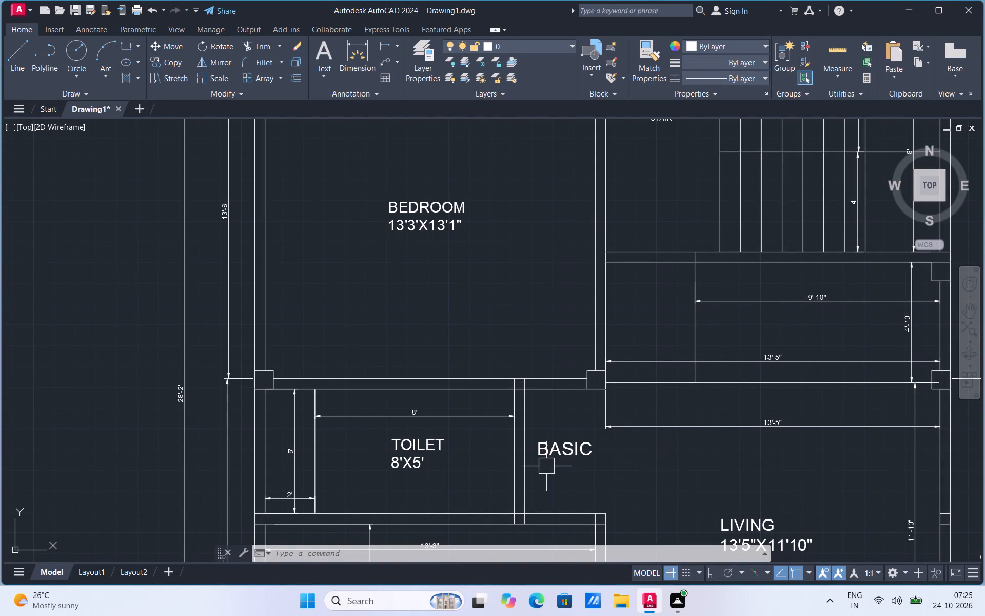
Look over the floor plan's rooms and dimensions, from the bedroom and stair down to the fixed verandha.
scroll(482, 442, "down", 3)
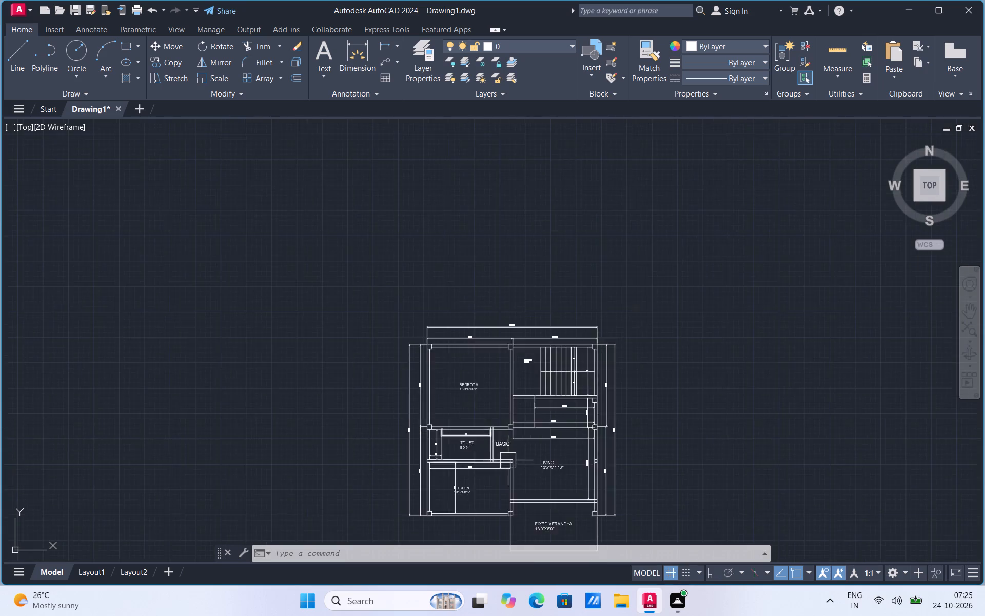
scroll(509, 461, "up", 2)
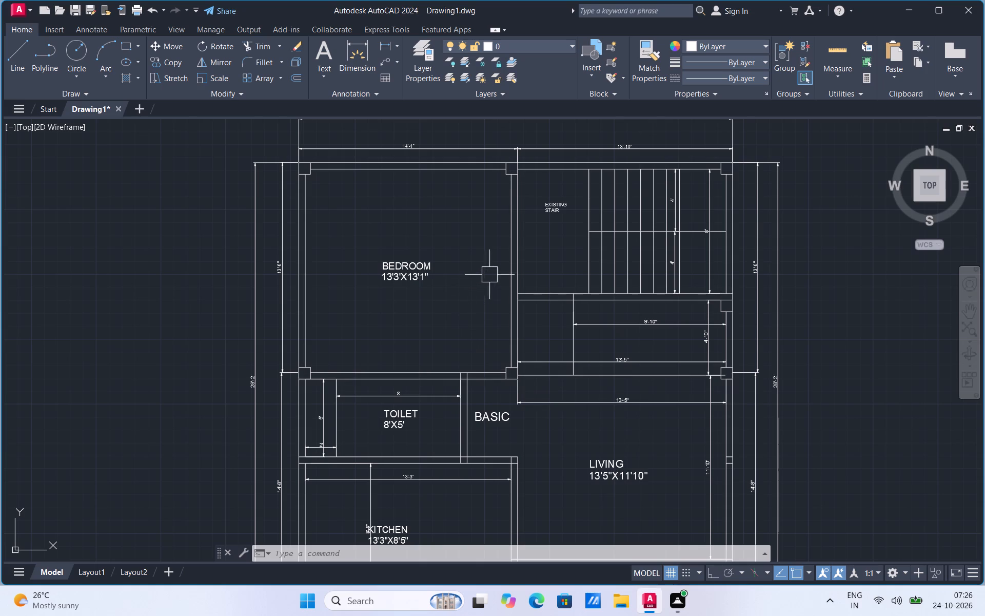
scroll(368, 164, "up", 2)
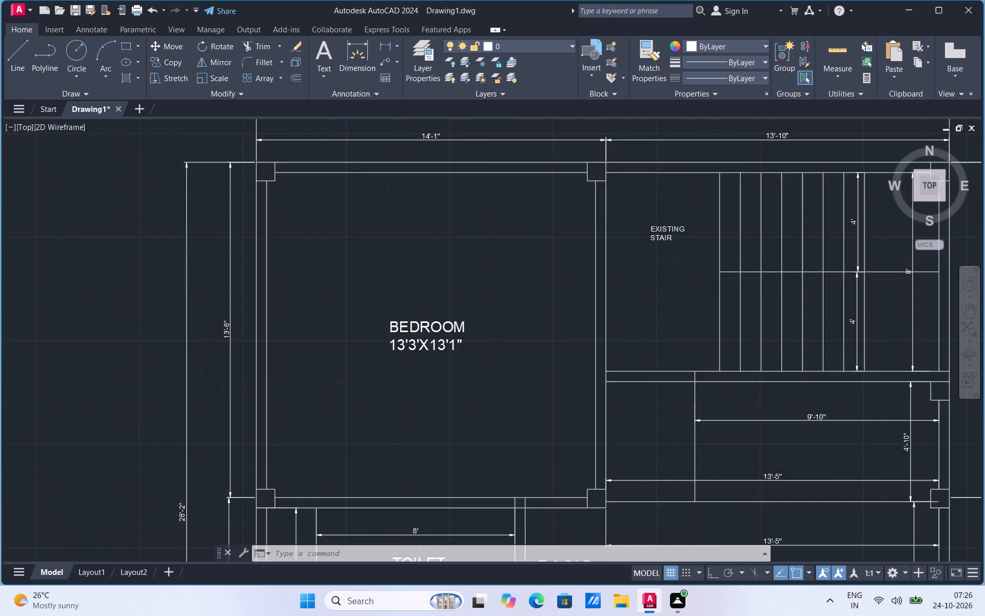
scroll(440, 249, "down", 2)
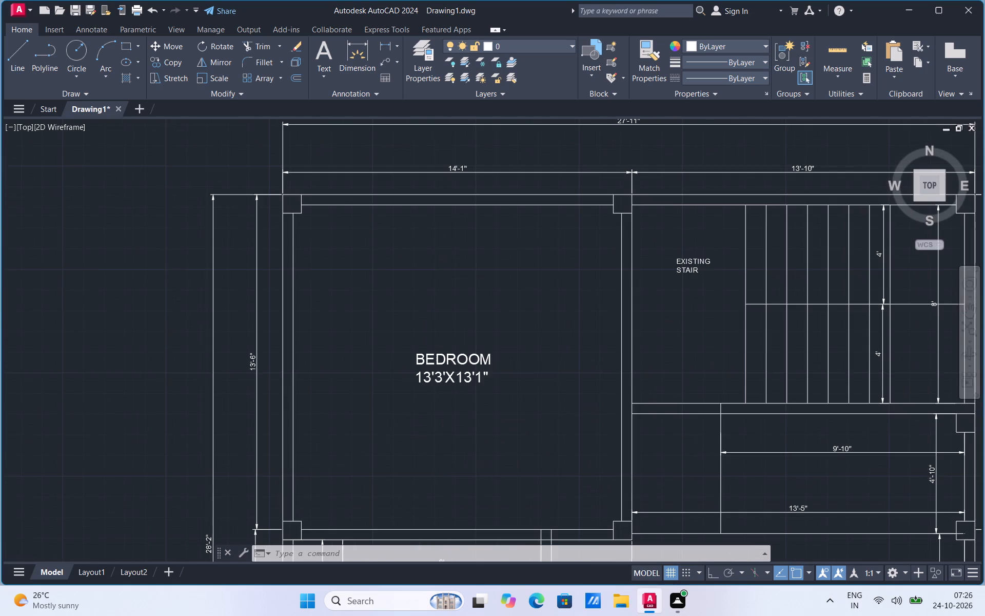
scroll(446, 196, "down", 2)
scroll(461, 336, "up", 3)
scroll(461, 336, "down", 2)
scroll(602, 433, "up", 2)
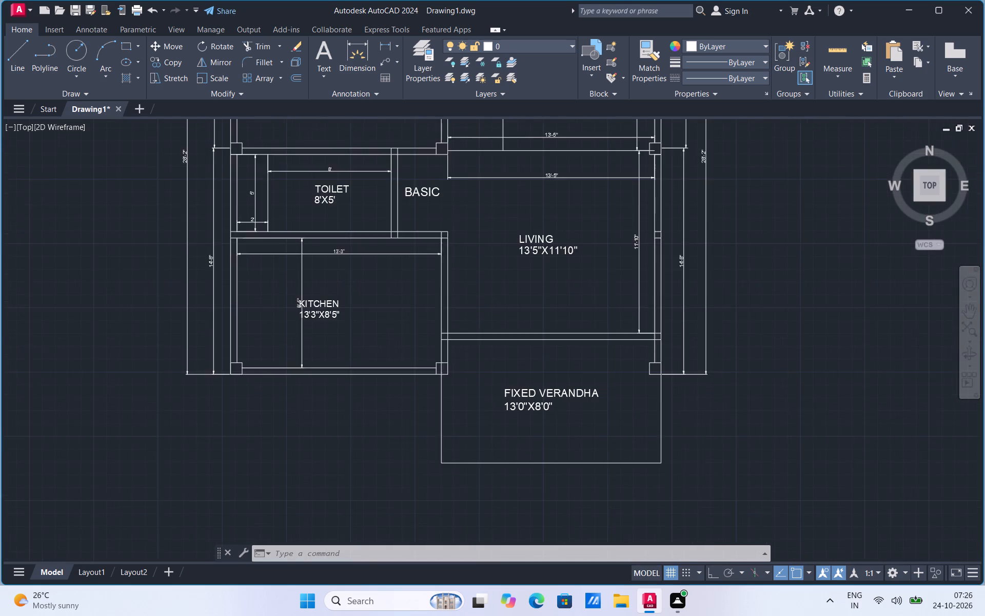
Add a vertical linear dimension for the fixed verandha's depth, from the living room wall's outer face to the verandha's front edge.
left_click_drag(389, 49, 389, 63)
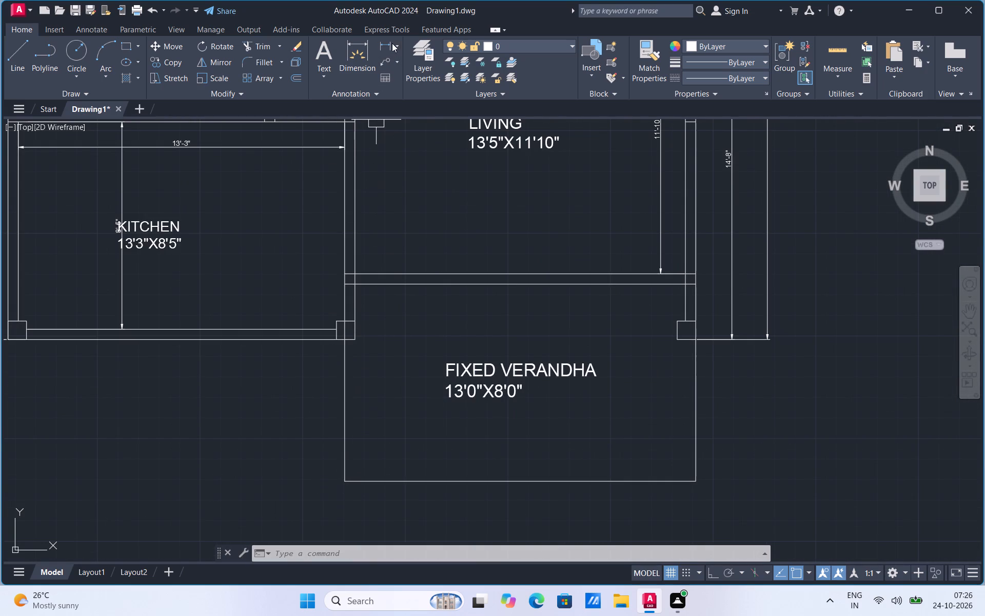
left_click(386, 46)
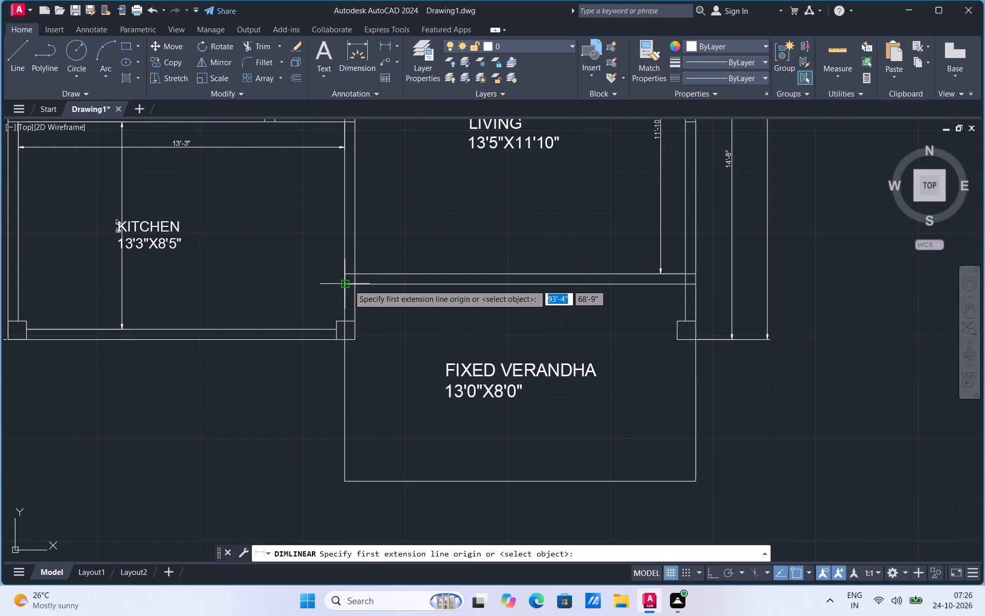
left_click(357, 283)
left_click(356, 482)
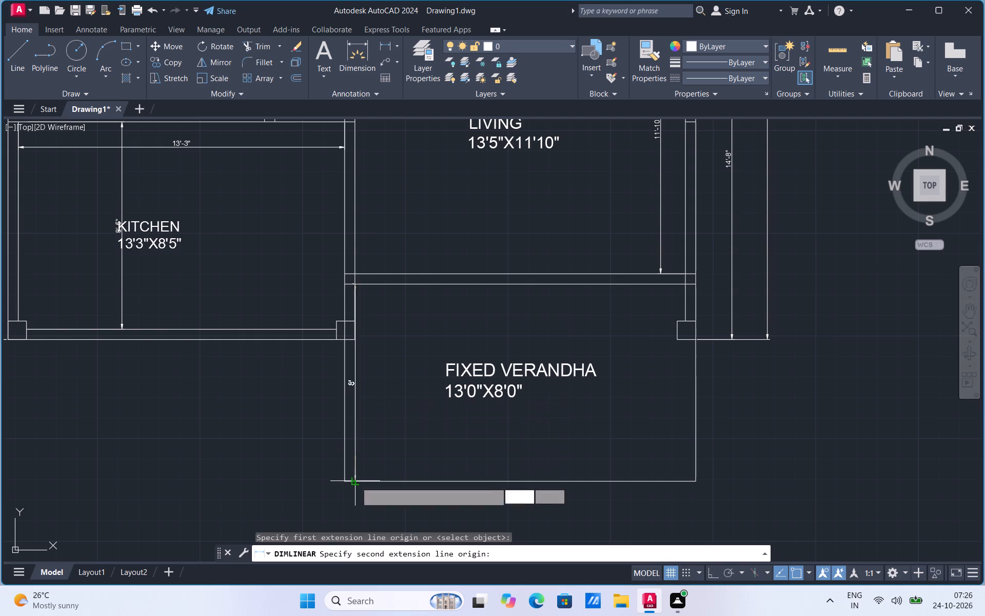
left_click(402, 469)
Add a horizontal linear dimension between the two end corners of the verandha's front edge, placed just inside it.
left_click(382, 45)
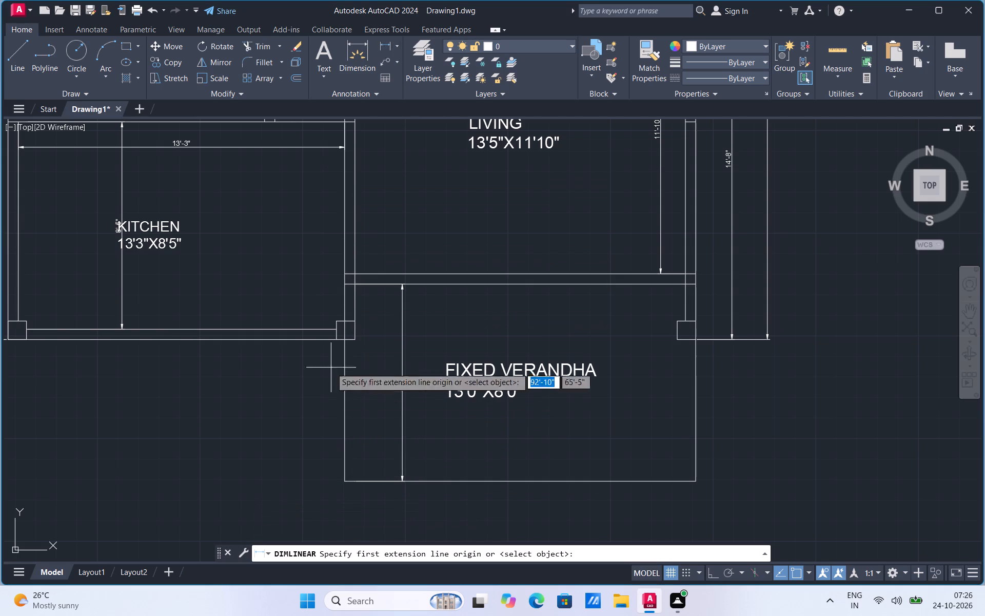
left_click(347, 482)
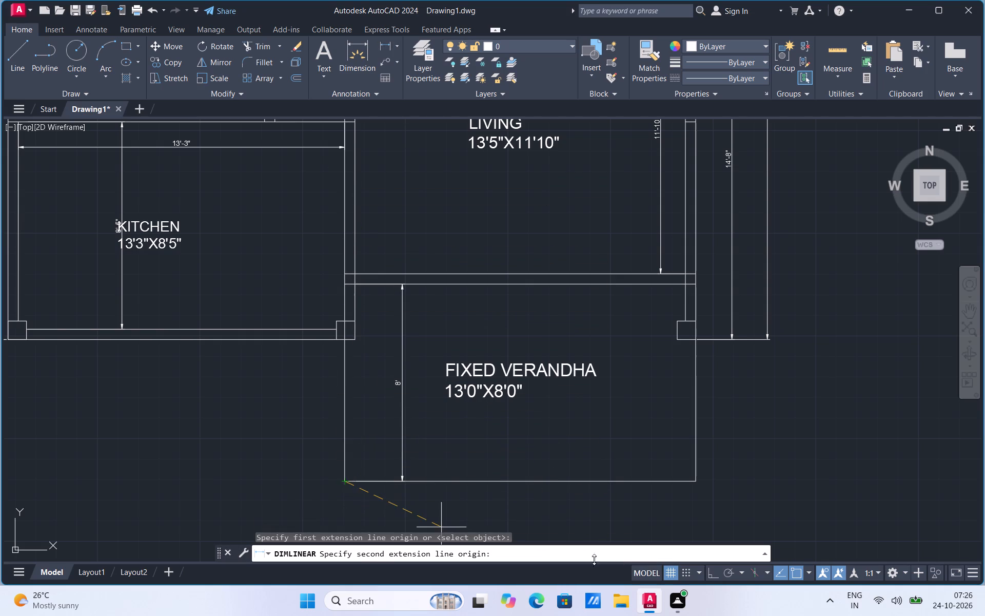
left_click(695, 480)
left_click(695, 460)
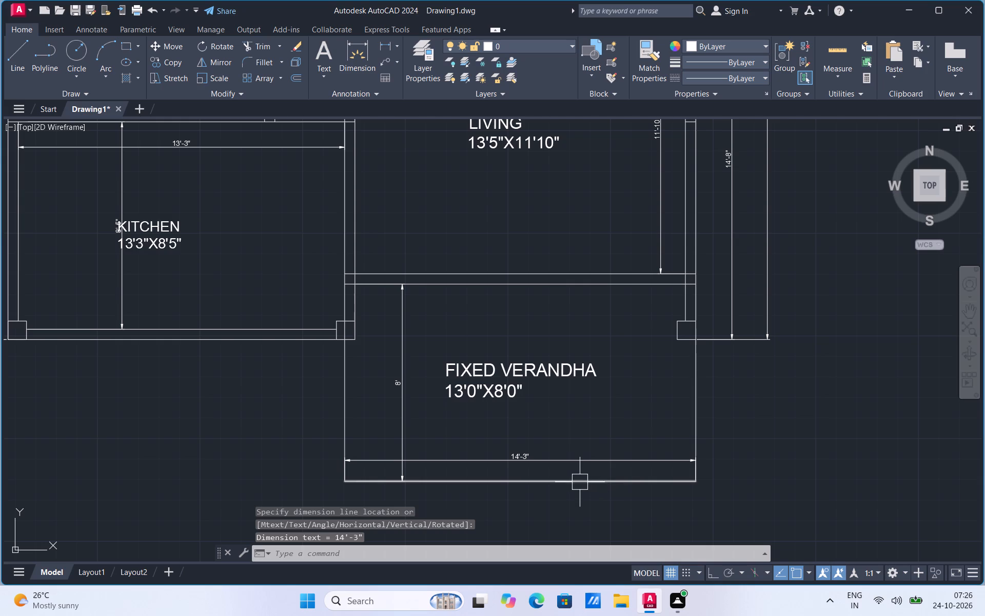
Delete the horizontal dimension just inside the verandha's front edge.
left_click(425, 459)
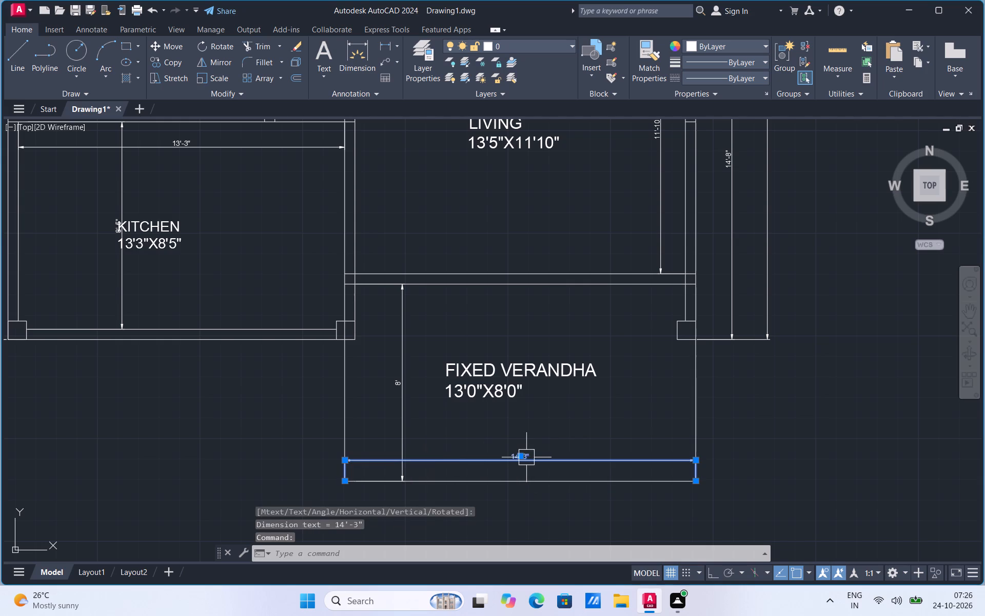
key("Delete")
Trim the verandha's left side line where it runs through the kitchen's corner column.
left_click(253, 47)
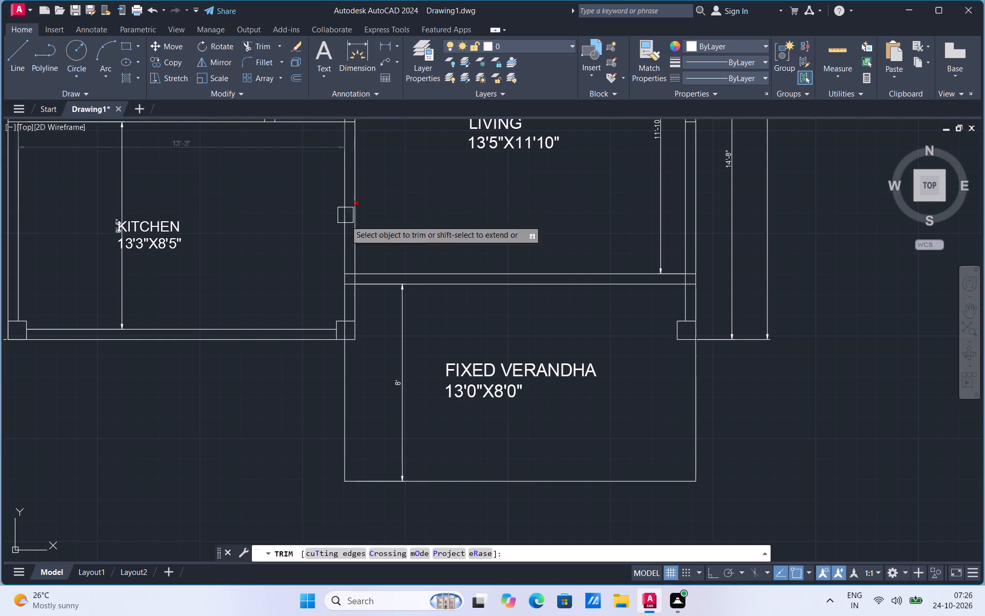
scroll(347, 317, "up", 3)
left_click(332, 363)
scroll(368, 374, "down", 3)
scroll(353, 304, "up", 3)
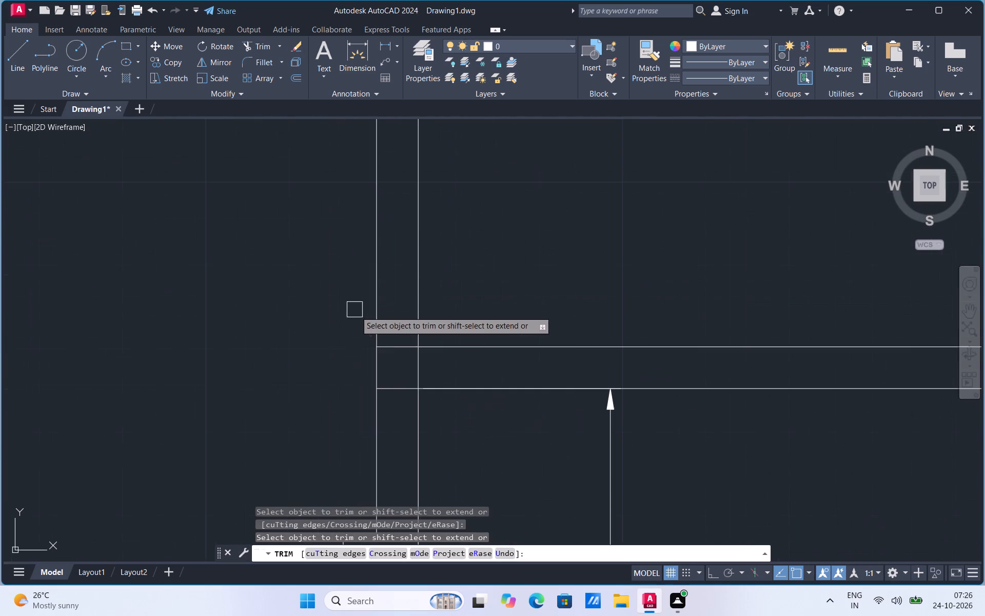
scroll(392, 279, "down", 4)
scroll(405, 381, "up", 2)
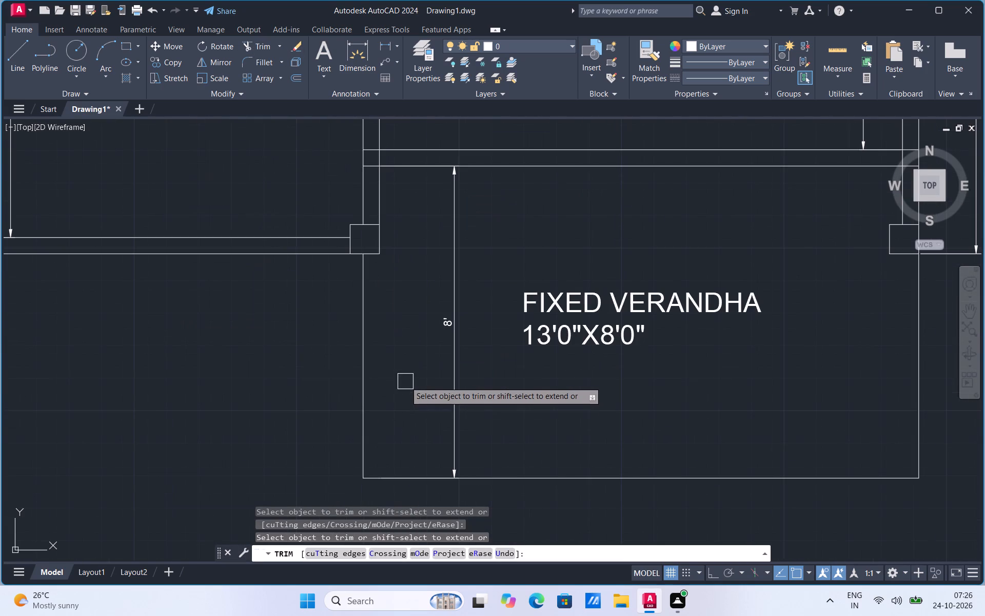
key("Escape")
Move the verandha's left side line sideways so its upper end meets the column's lower right corner.
left_click(365, 384)
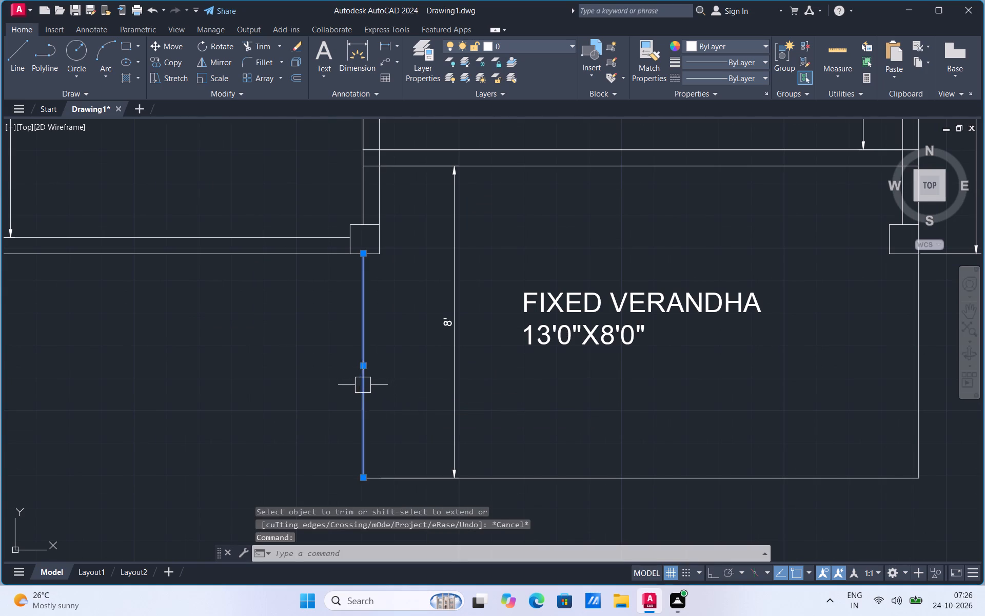
right_click(362, 387)
left_click(398, 170)
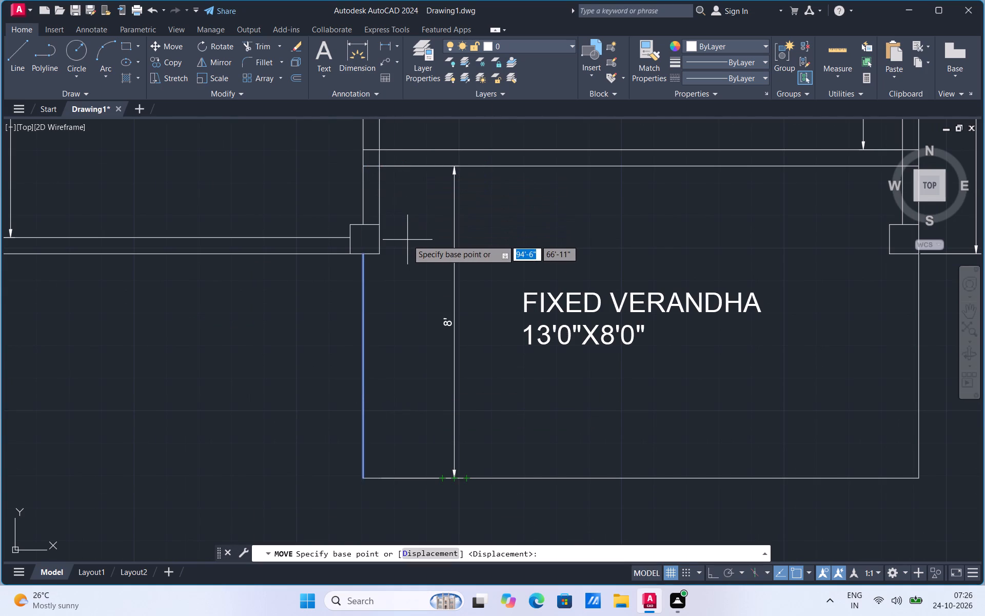
scroll(366, 263, "up", 2)
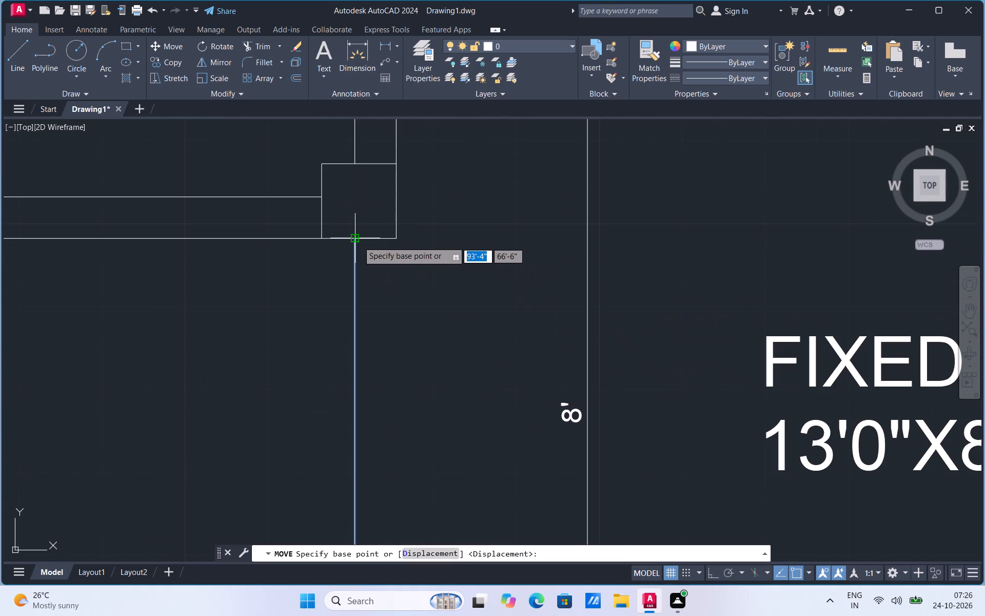
left_click(358, 241)
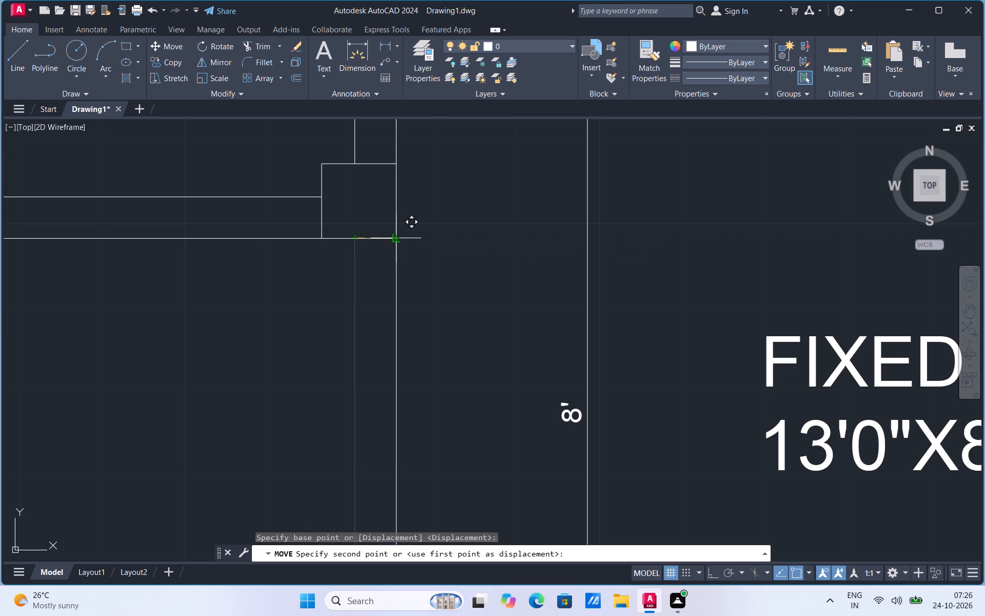
left_click(394, 238)
Trim the stub of the verandha's front edge line that projects beyond the moved side line.
scroll(418, 270, "down", 4)
scroll(417, 312, "up", 2)
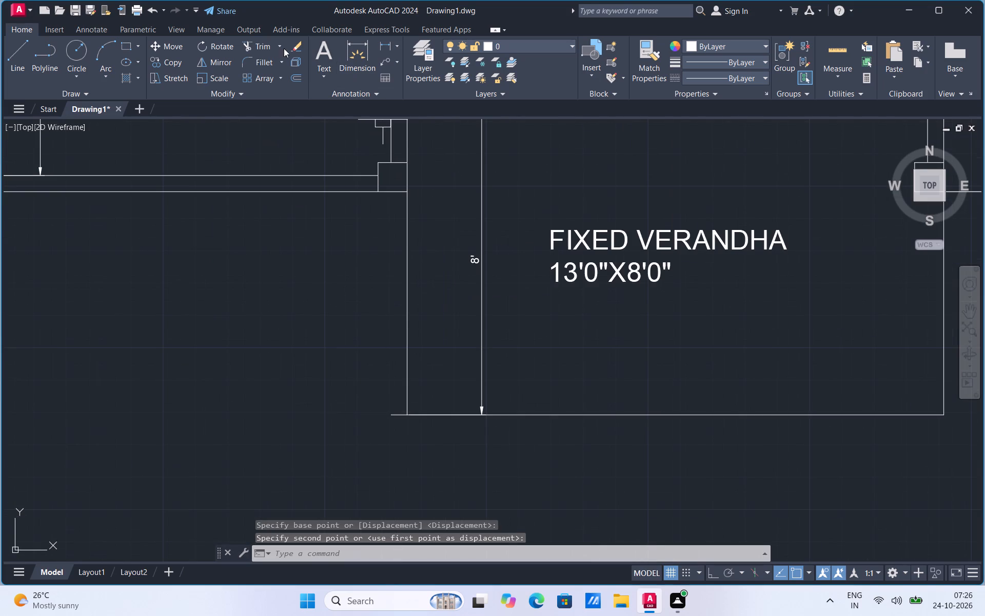
left_click(263, 46)
left_click(391, 417)
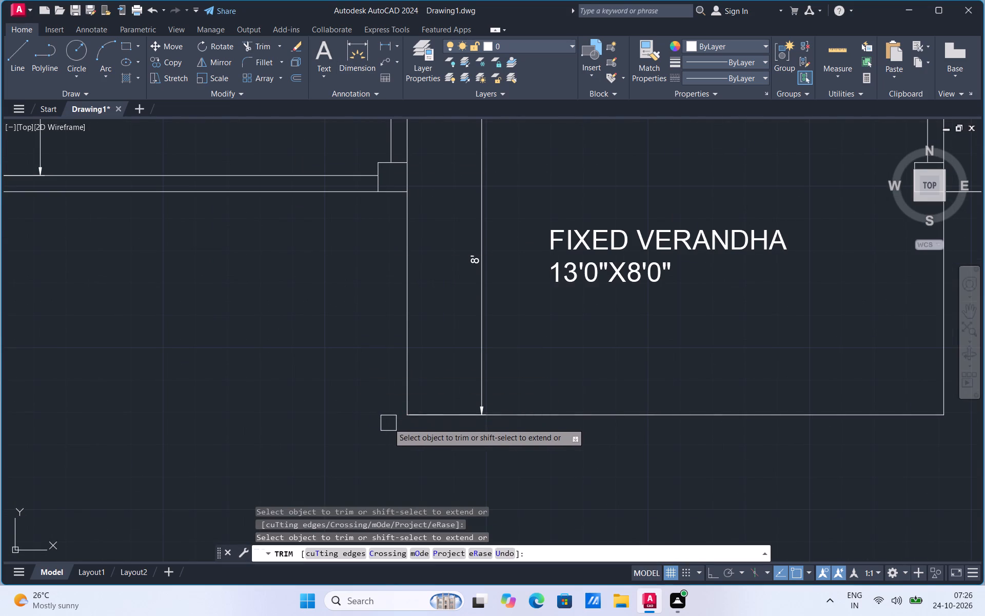
Add a horizontal linear dimension across the verandha's front edge, from the relocated corner to the opposite corner, placed just inside.
left_click(381, 47)
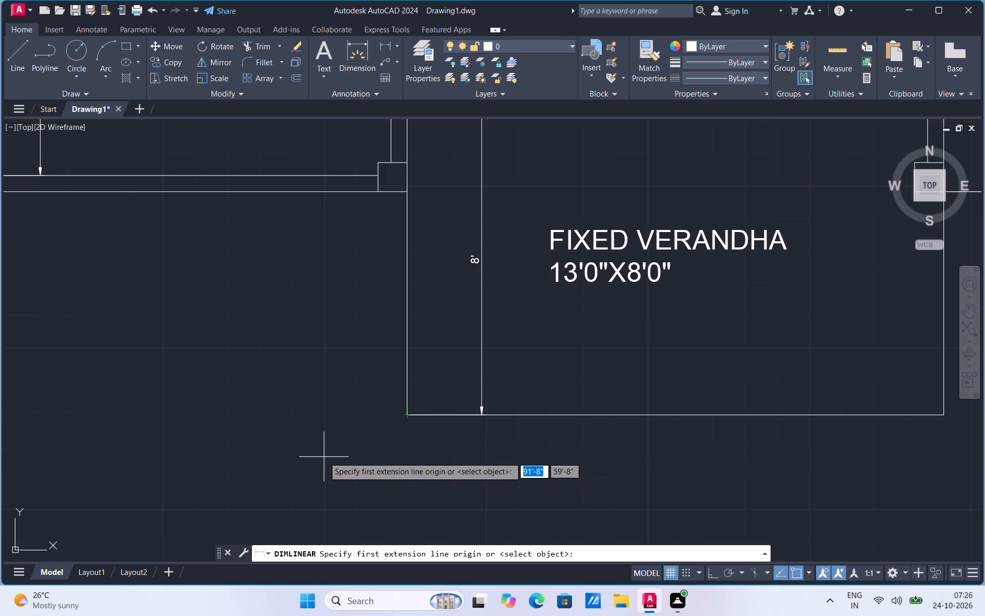
scroll(322, 460, "down", 1)
scroll(377, 459, "up", 1)
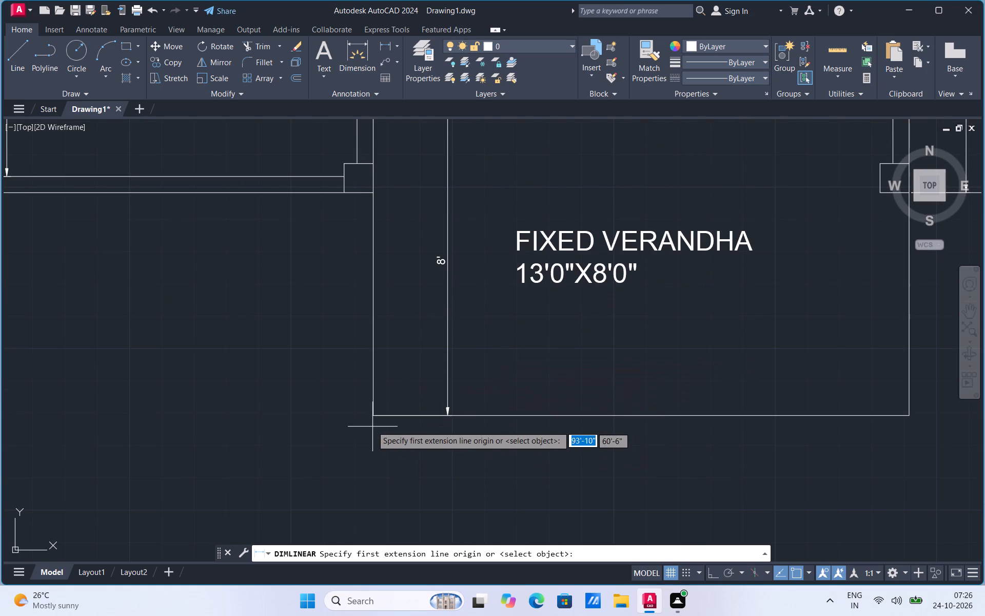
left_click(373, 412)
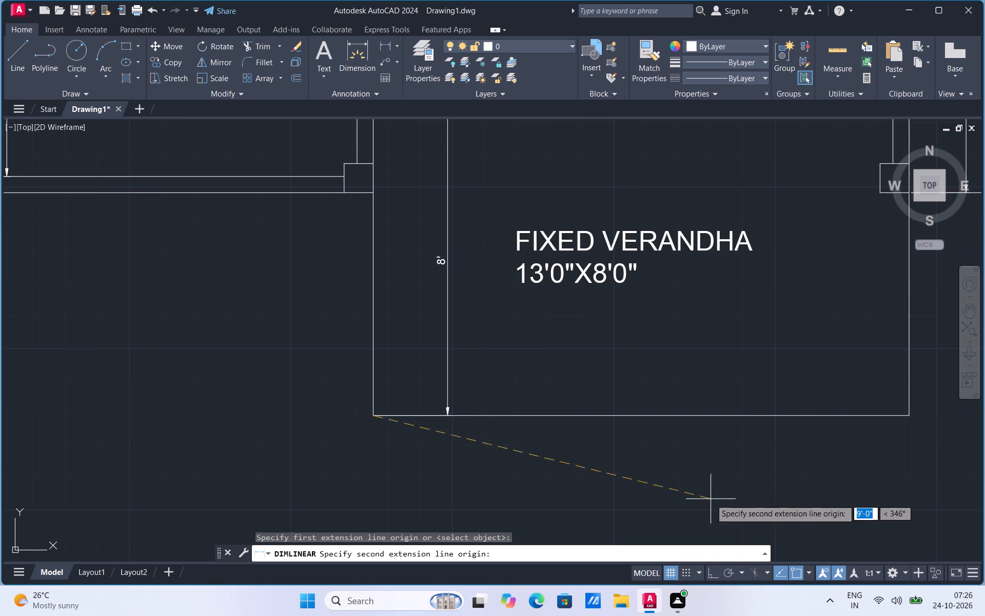
left_click(912, 418)
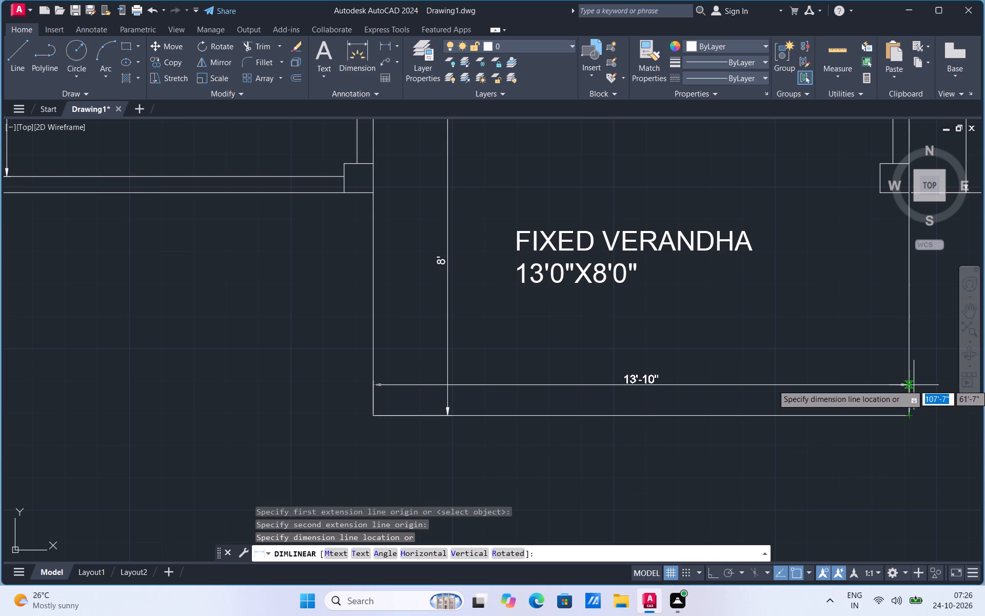
left_click(914, 384)
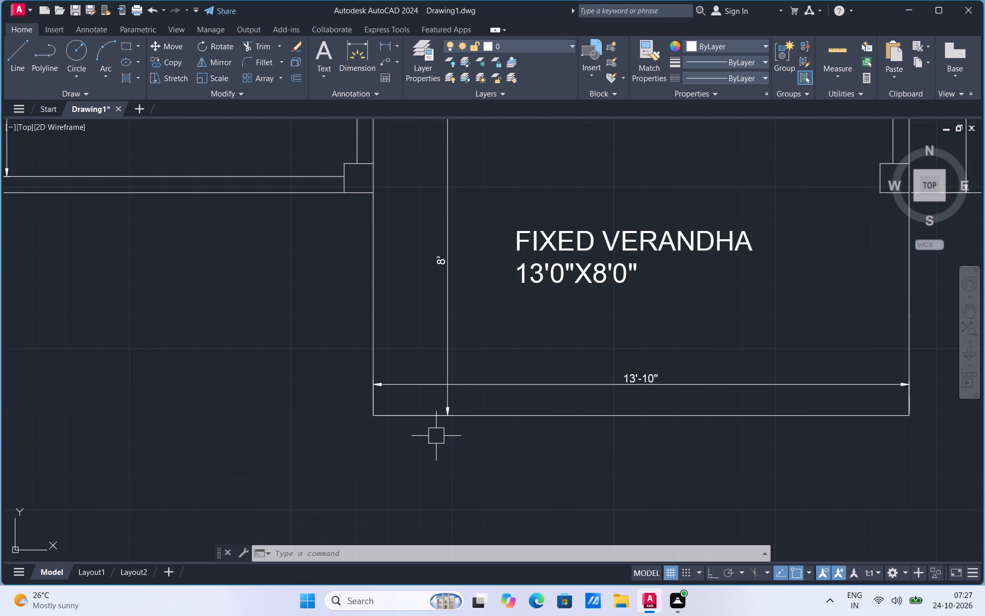
With Ortho on, draw a line from the verandha's lower right corner 4" inward, then up to the column's bottom edge.
scroll(433, 475, "down", 1)
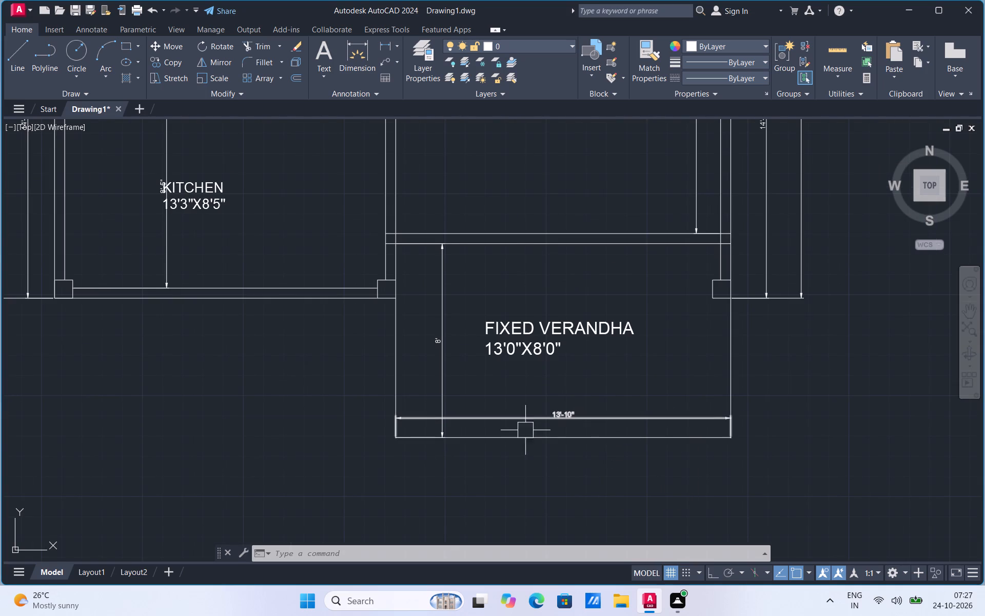
scroll(746, 319, "up", 3)
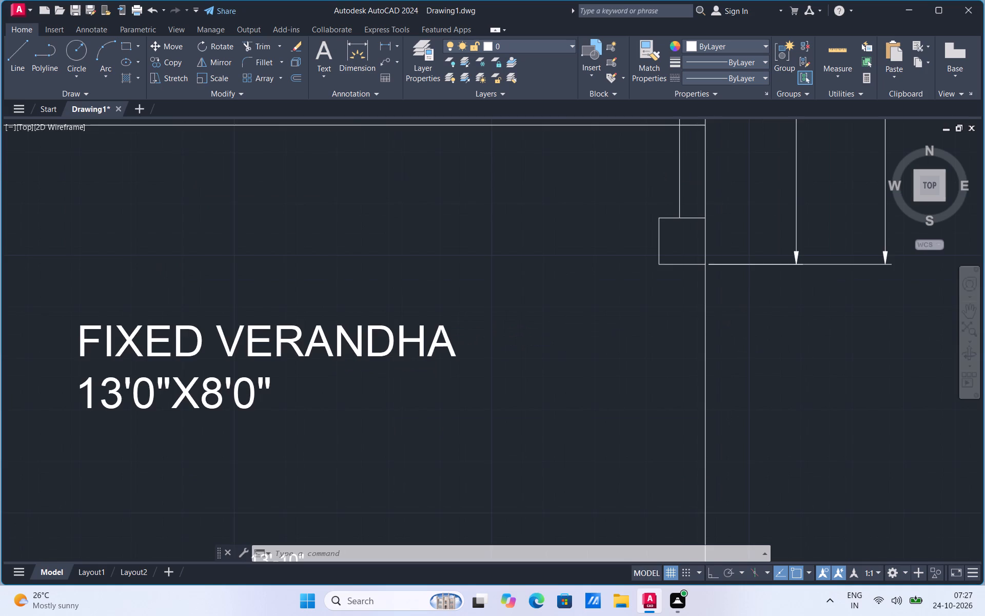
scroll(637, 310, "down", 2)
left_click(16, 69)
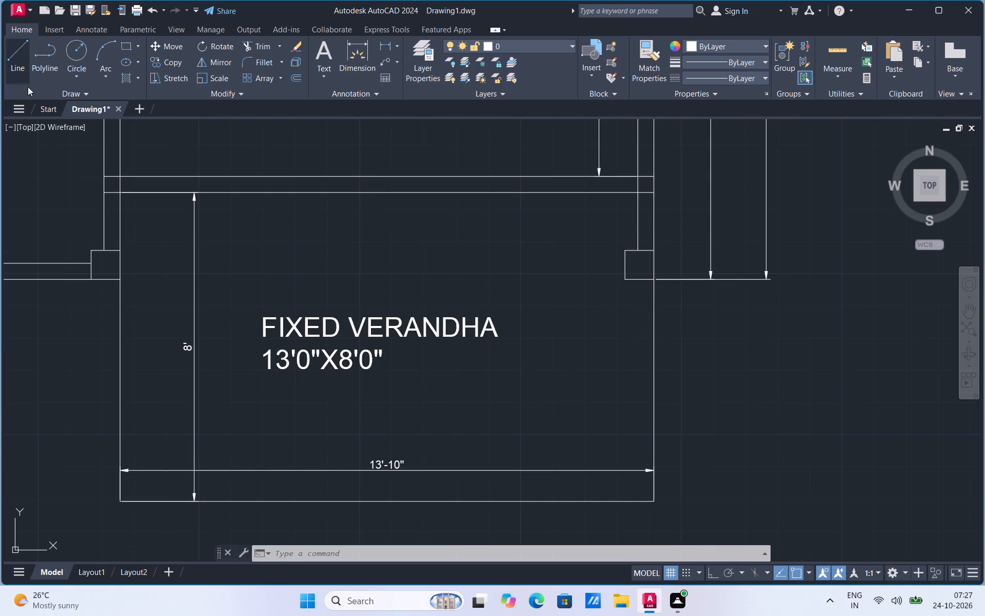
scroll(681, 483, "up", 1)
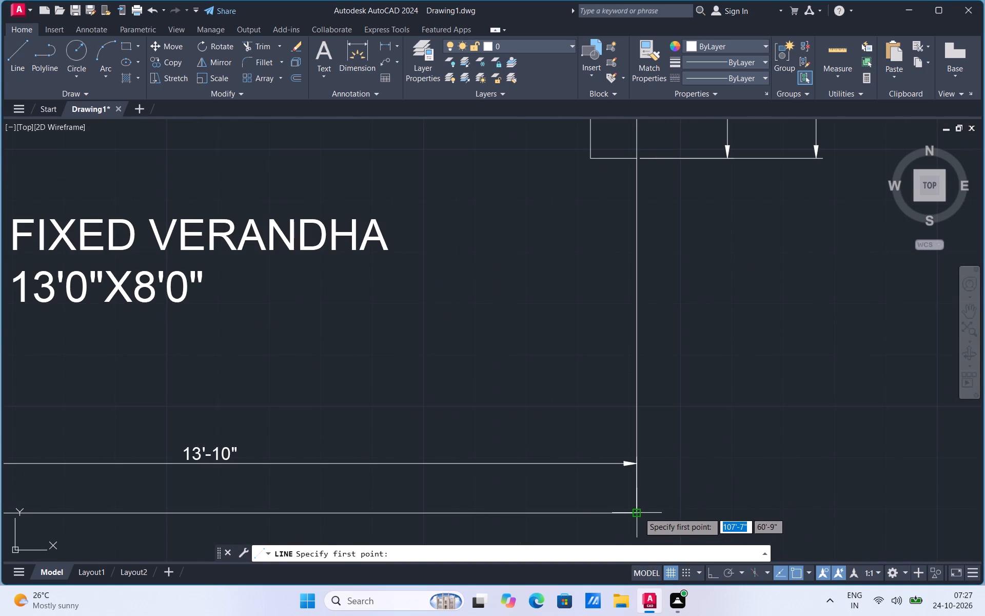
left_click(639, 512)
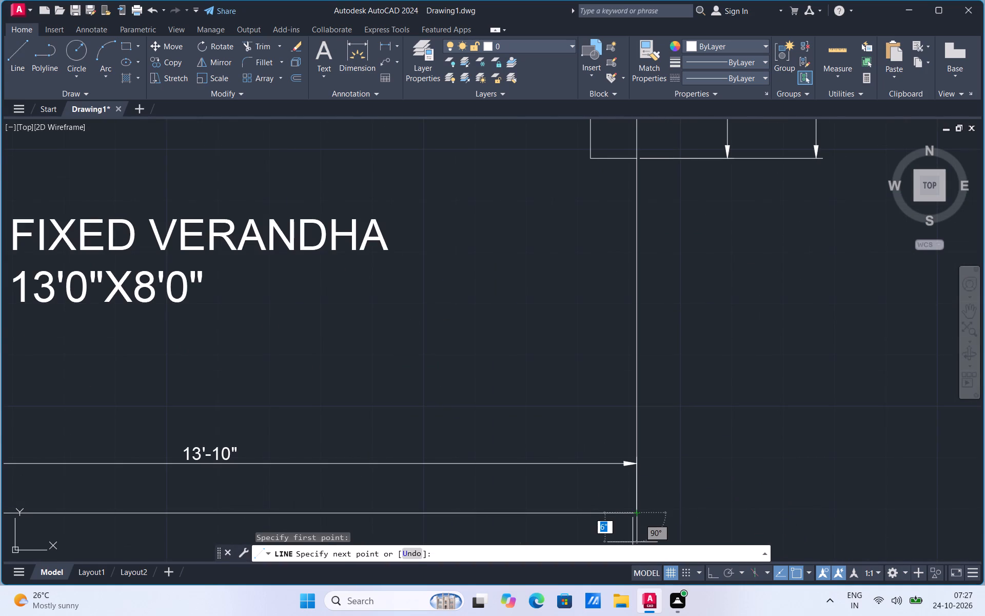
left_click(715, 582)
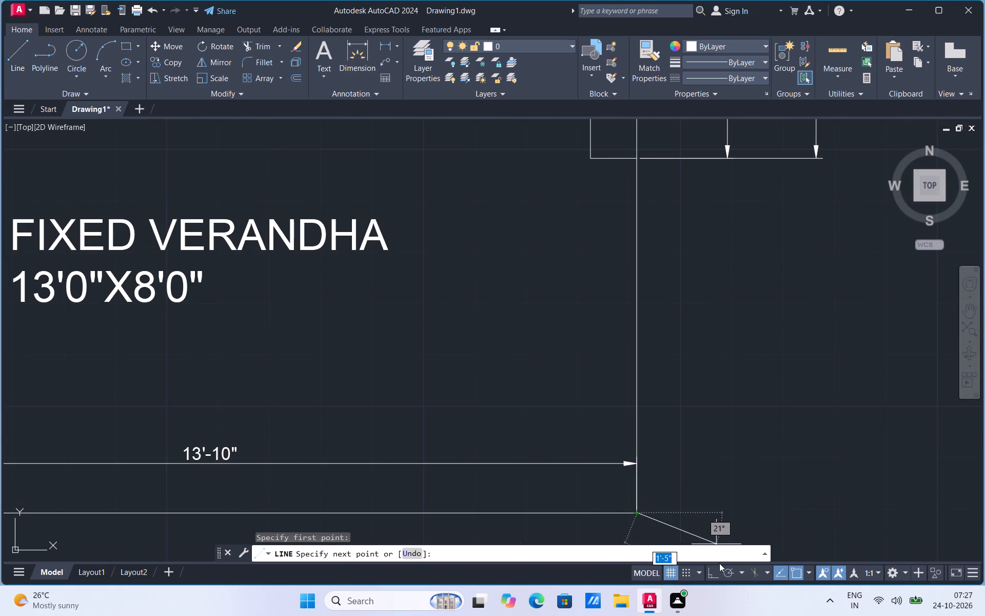
left_click(714, 575)
scroll(718, 429, "down", 1)
scroll(662, 485, "up", 2)
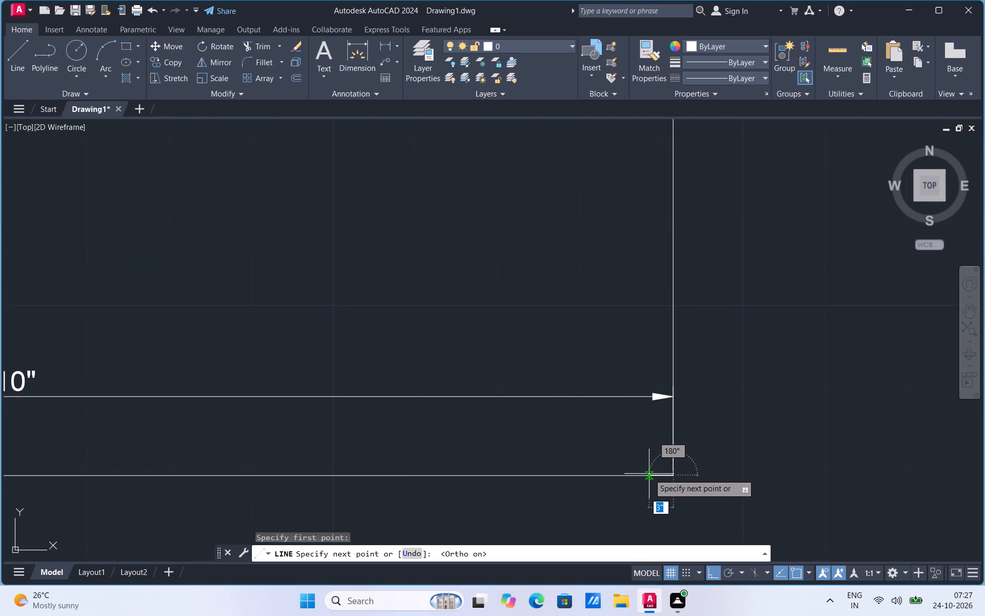
key("4")
key("Return")
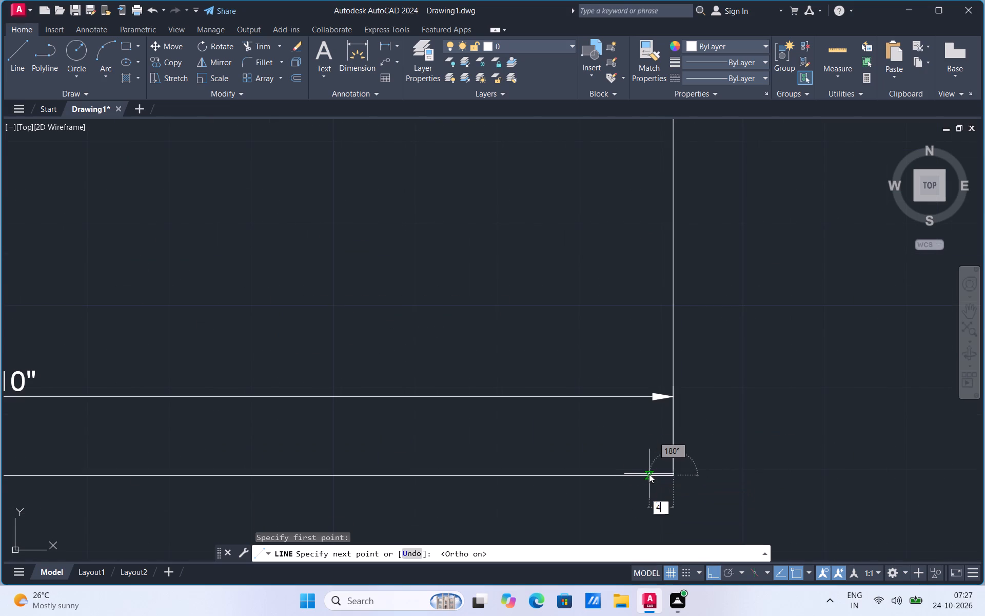
scroll(593, 459, "down", 1)
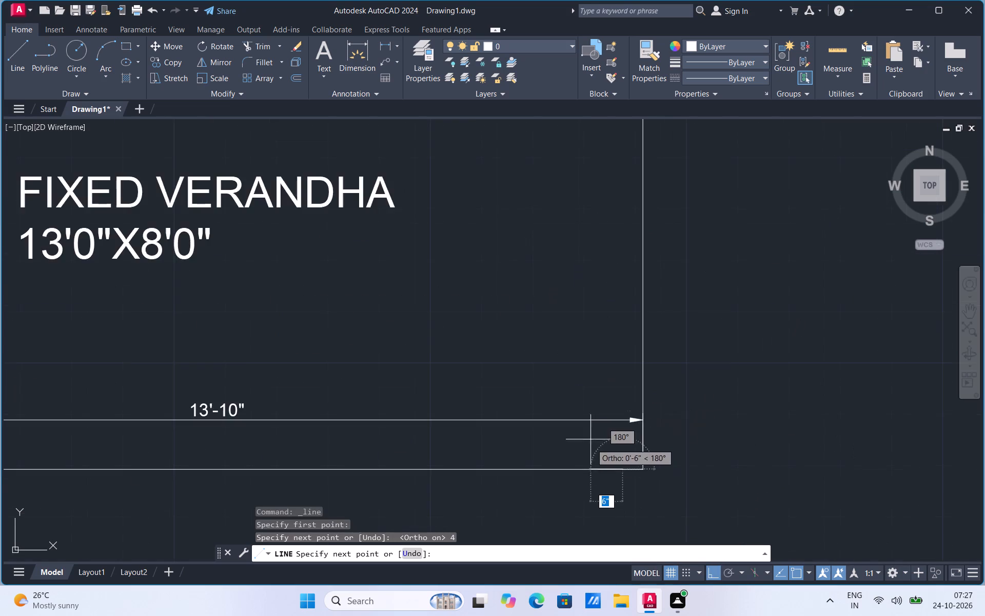
scroll(602, 307, "down", 2)
scroll(598, 238, "up", 2)
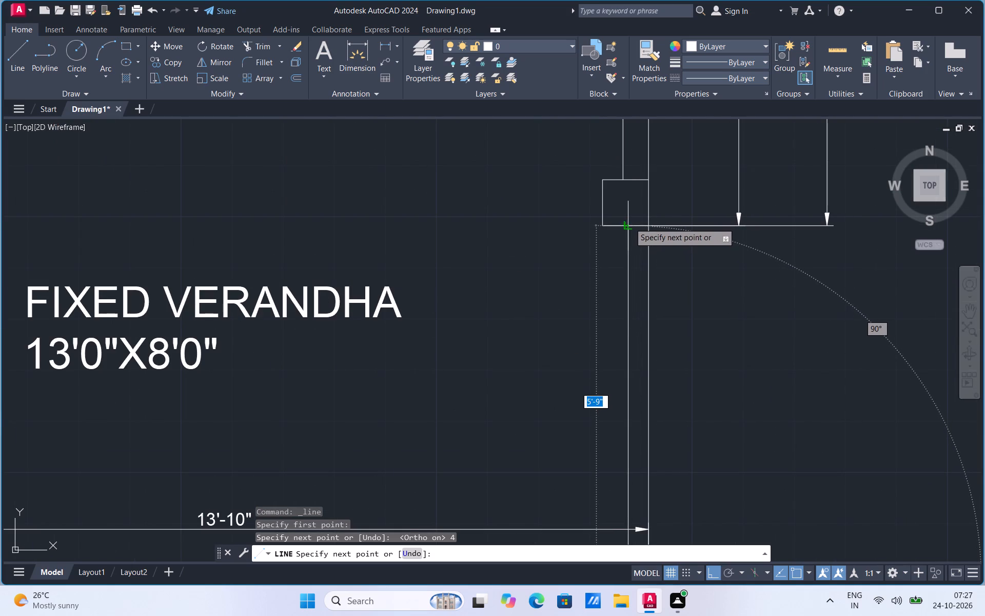
left_click(629, 225)
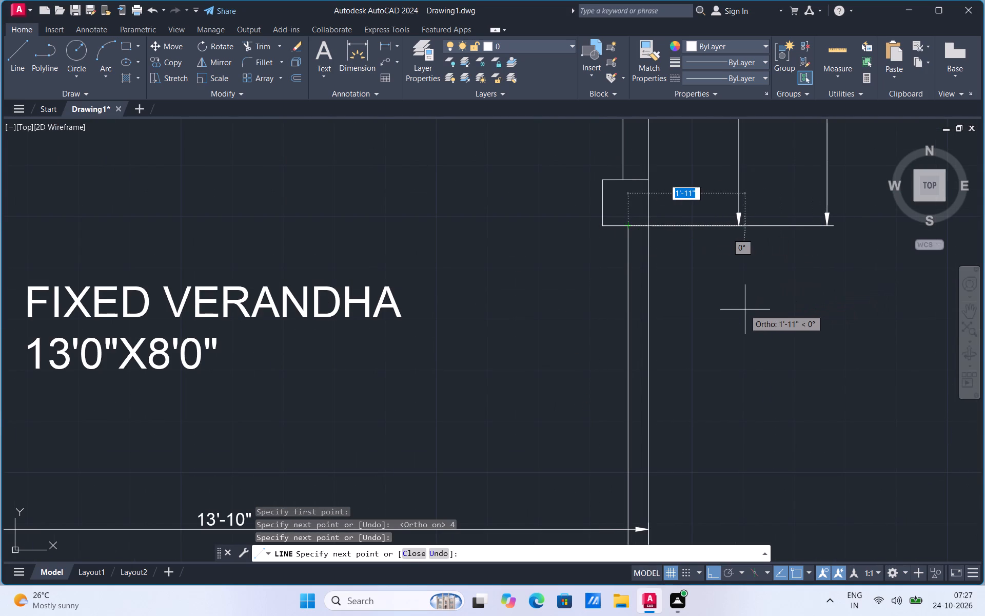
key("Escape")
Delete the short 4" helper segment overlapping the verandha's front edge at its lower right corner.
scroll(684, 295, "down", 2)
scroll(670, 430, "up", 2)
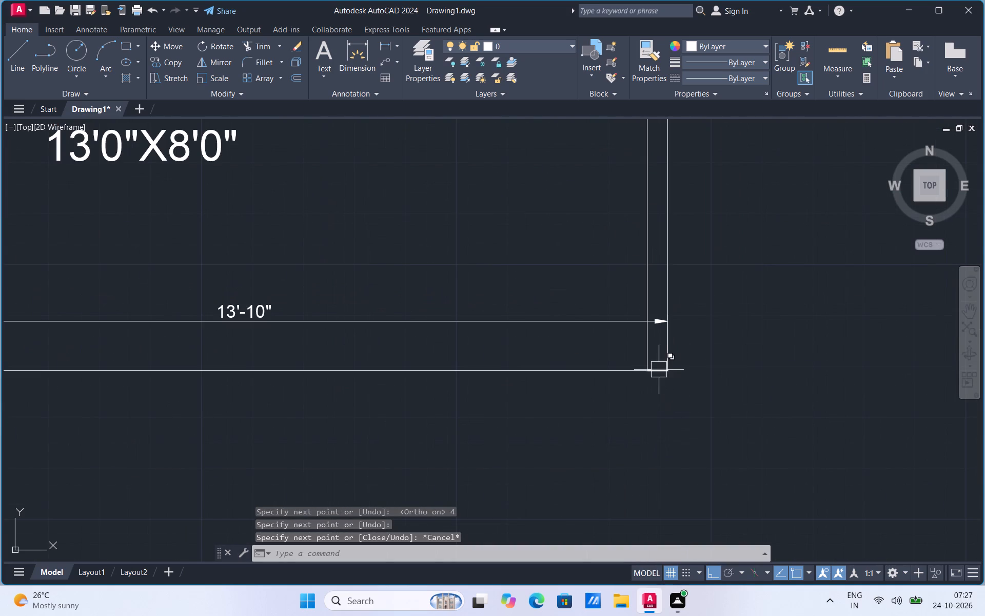
scroll(659, 375, "up", 2)
left_click(662, 372)
left_click(653, 352)
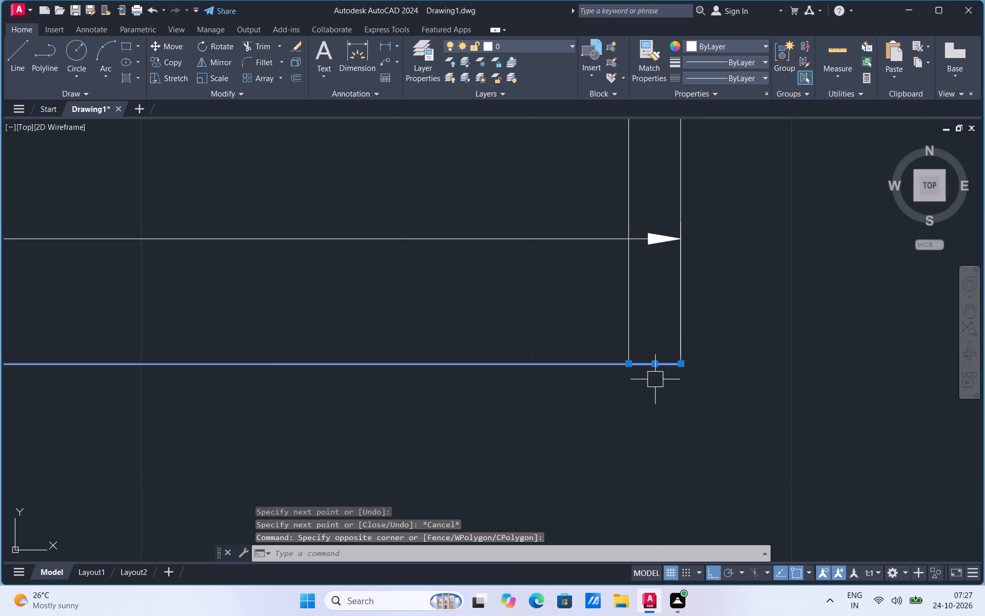
key("Escape")
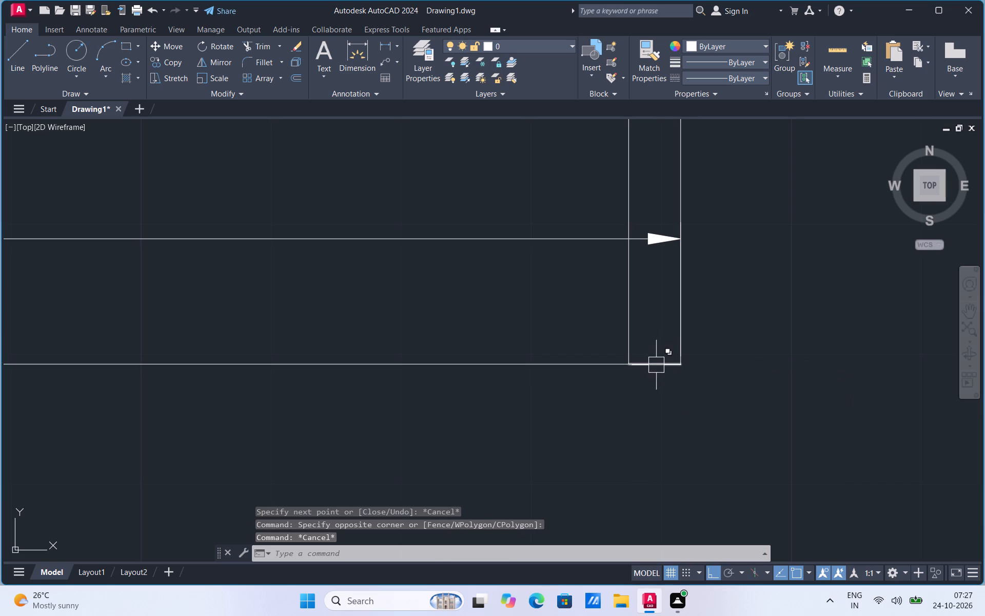
left_click(656, 365)
key("Delete")
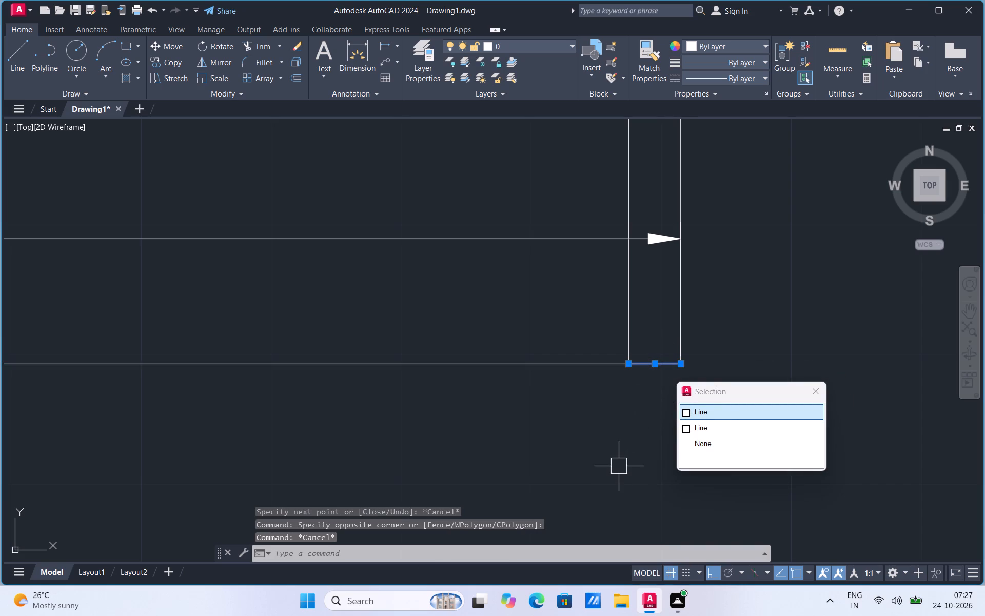
key("Delete")
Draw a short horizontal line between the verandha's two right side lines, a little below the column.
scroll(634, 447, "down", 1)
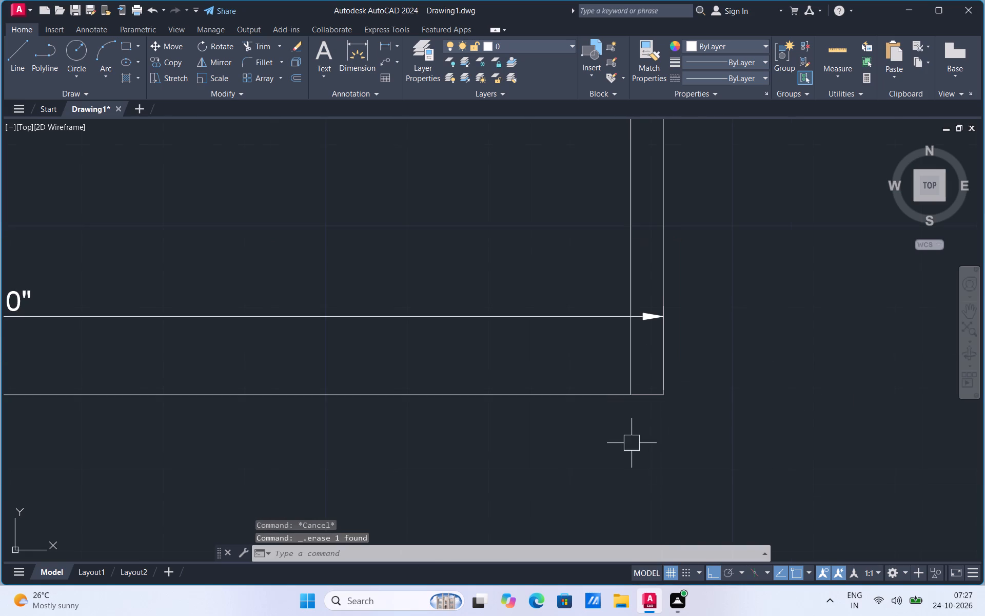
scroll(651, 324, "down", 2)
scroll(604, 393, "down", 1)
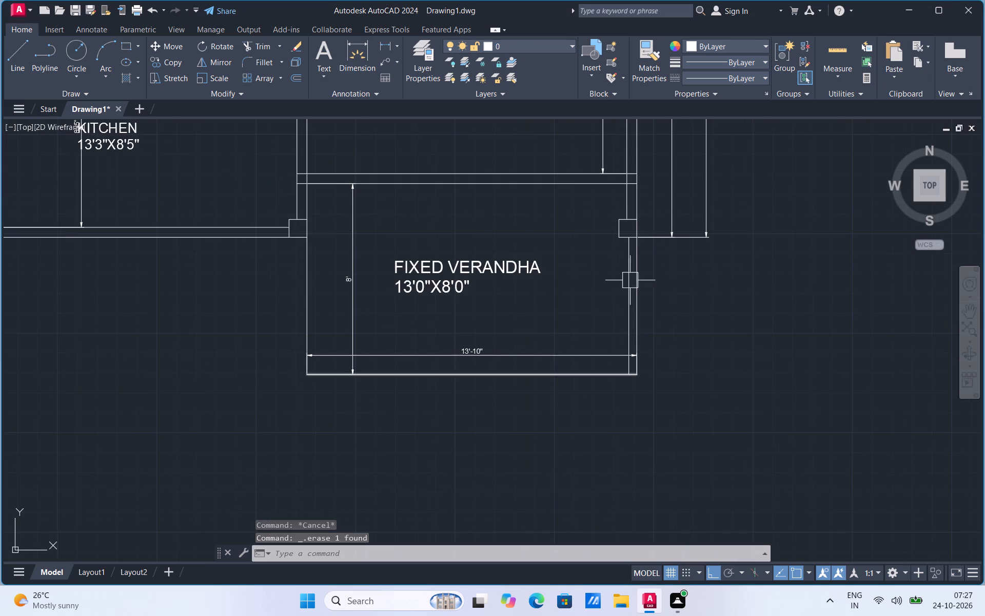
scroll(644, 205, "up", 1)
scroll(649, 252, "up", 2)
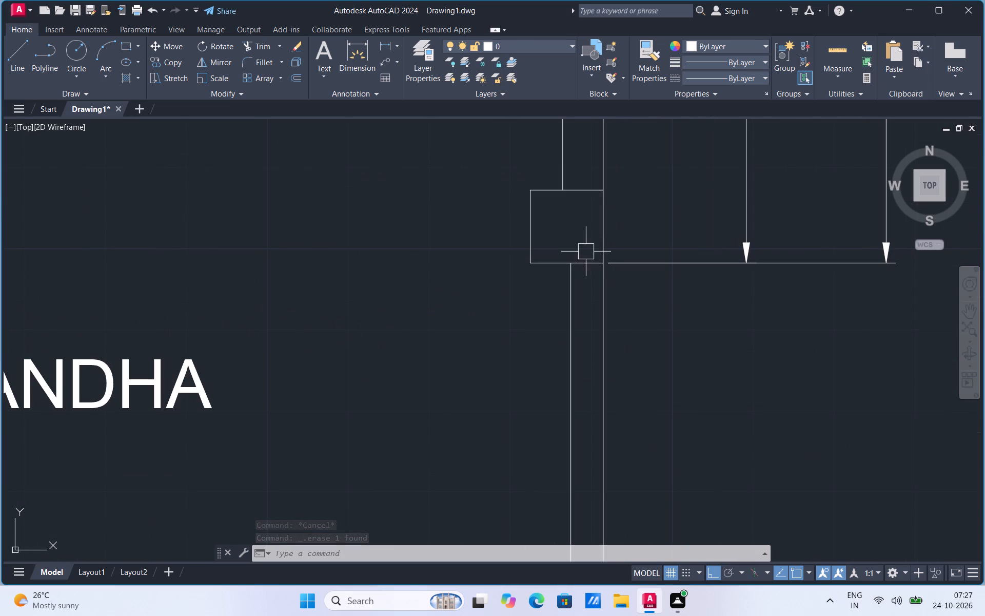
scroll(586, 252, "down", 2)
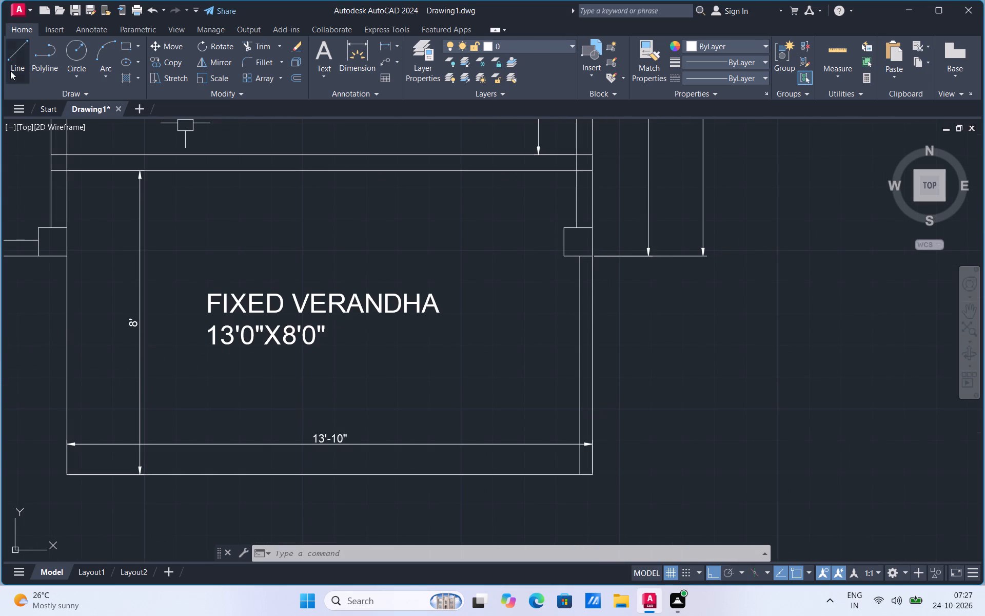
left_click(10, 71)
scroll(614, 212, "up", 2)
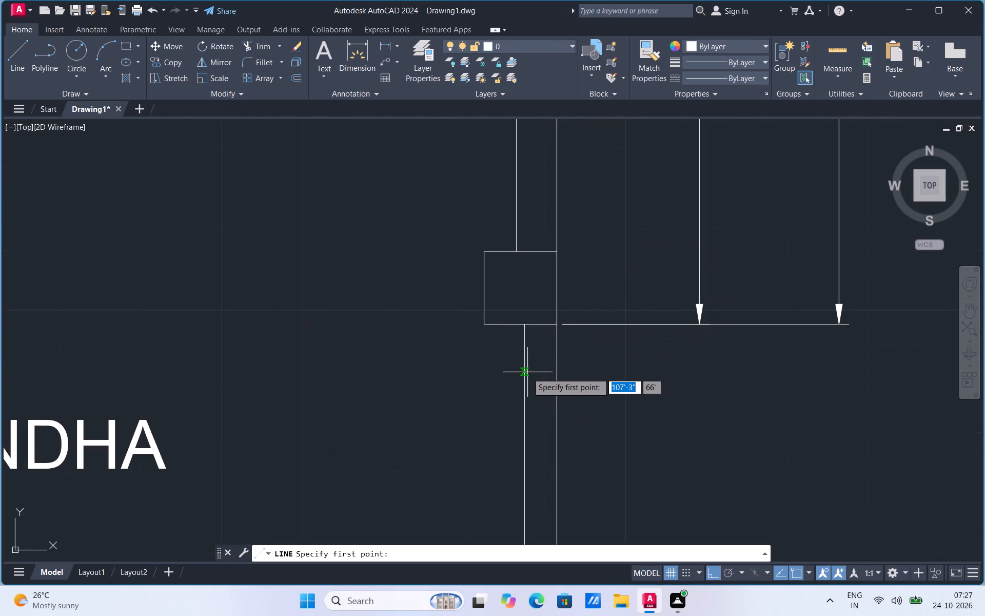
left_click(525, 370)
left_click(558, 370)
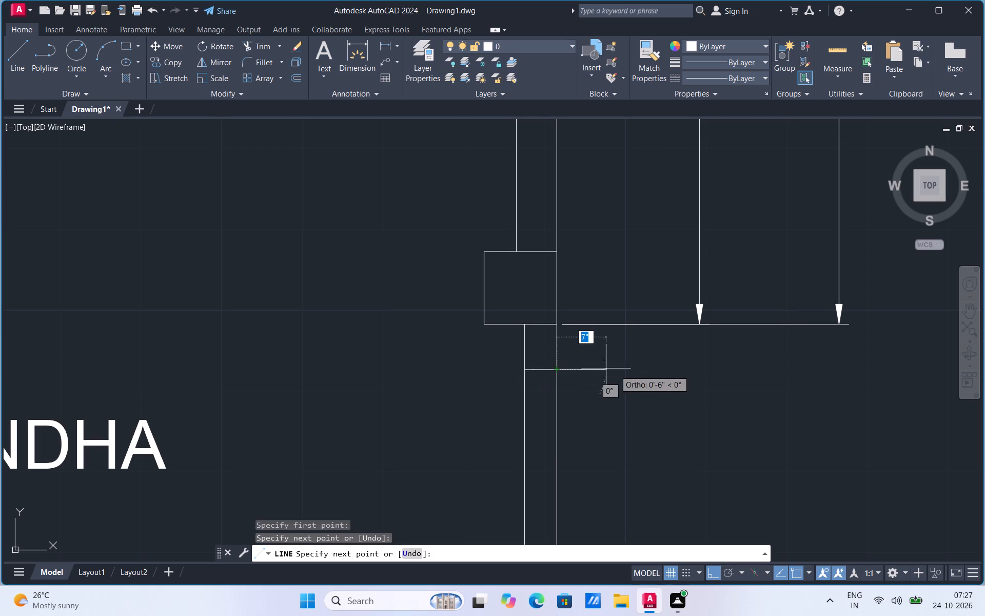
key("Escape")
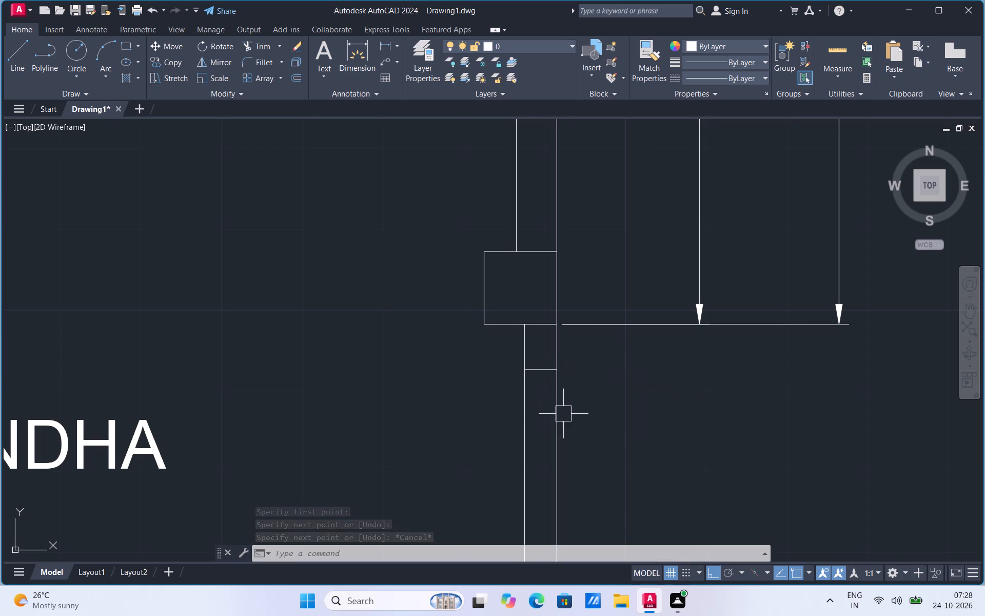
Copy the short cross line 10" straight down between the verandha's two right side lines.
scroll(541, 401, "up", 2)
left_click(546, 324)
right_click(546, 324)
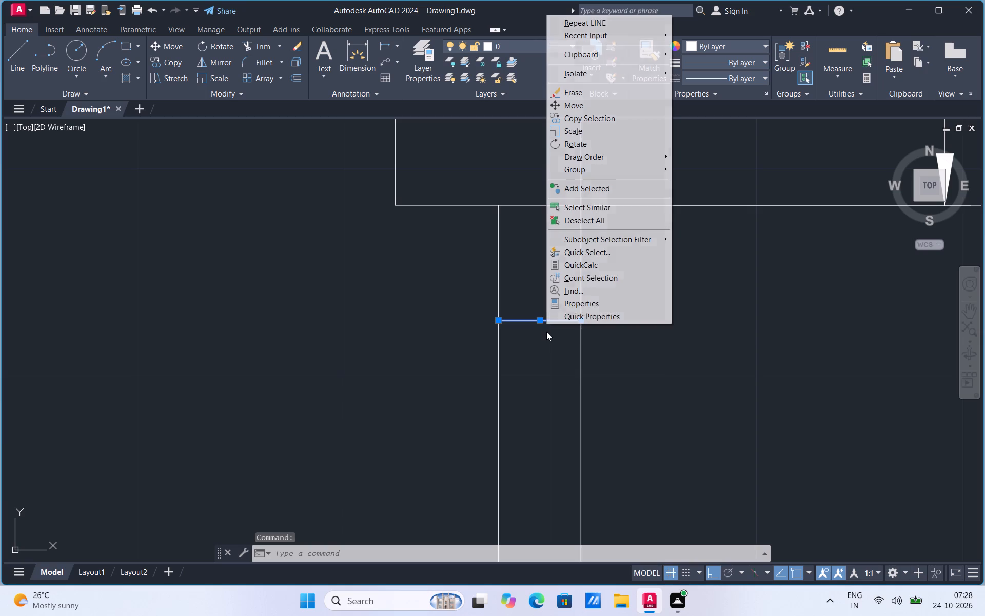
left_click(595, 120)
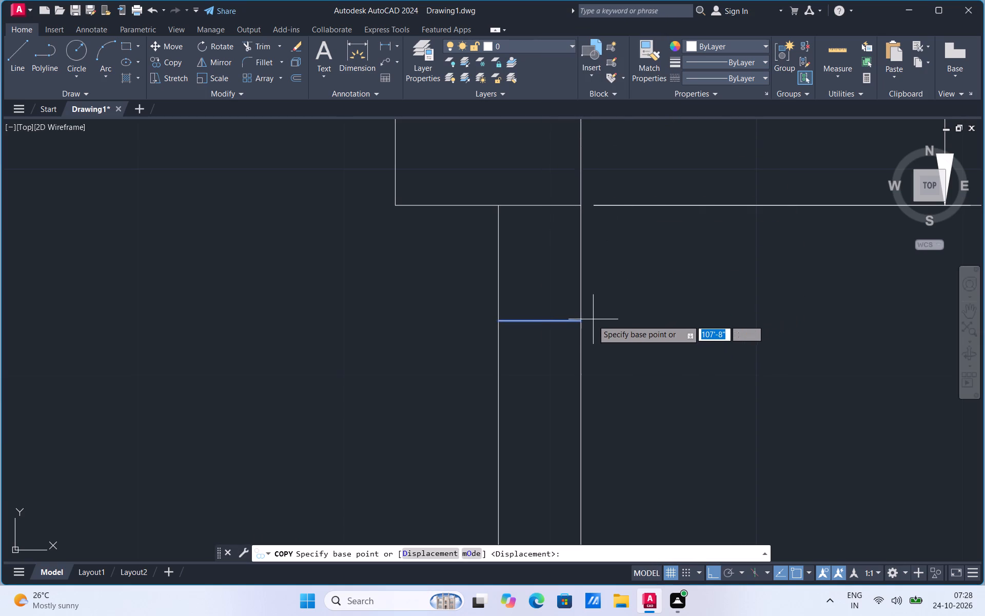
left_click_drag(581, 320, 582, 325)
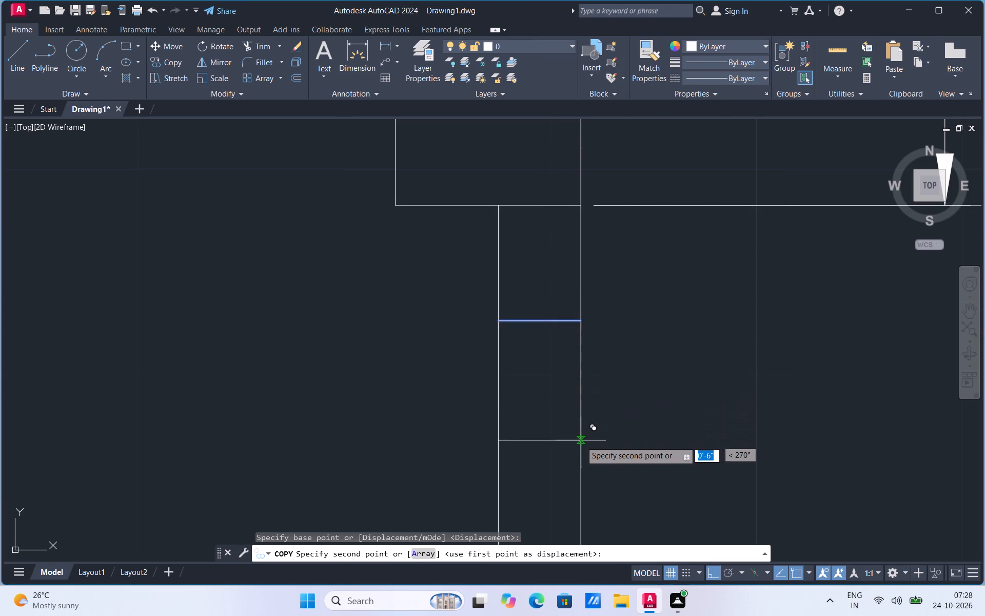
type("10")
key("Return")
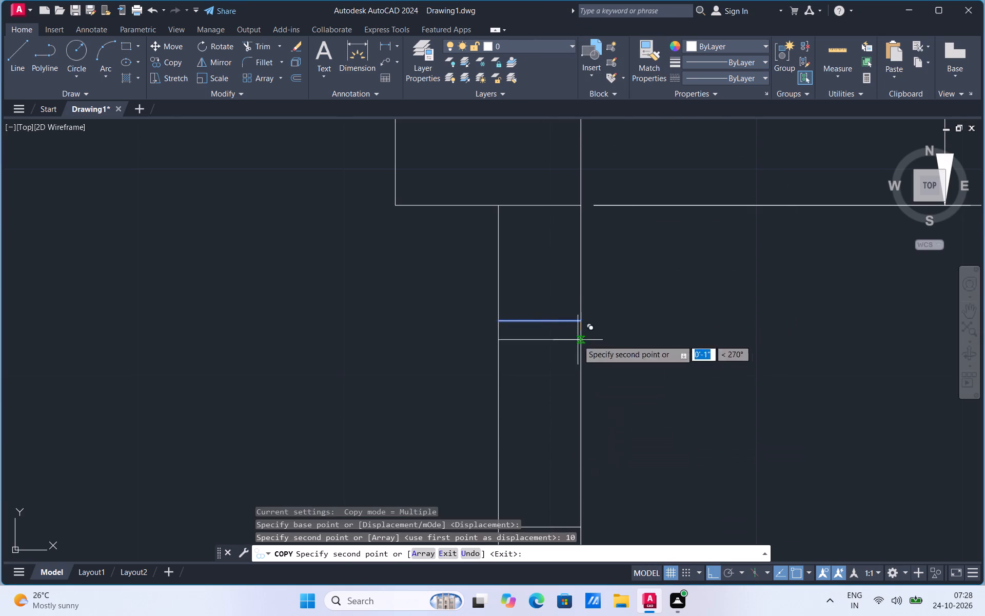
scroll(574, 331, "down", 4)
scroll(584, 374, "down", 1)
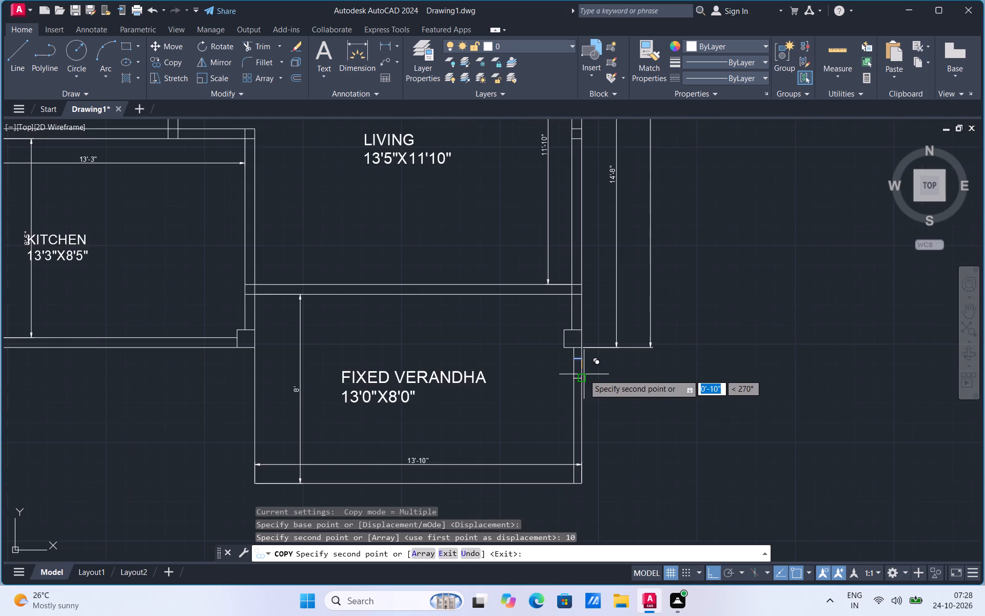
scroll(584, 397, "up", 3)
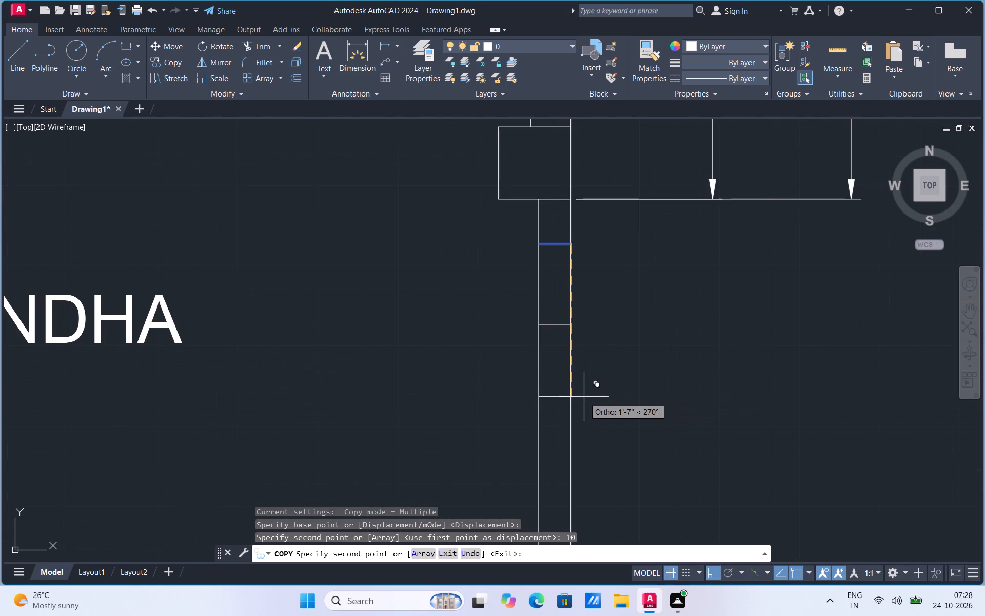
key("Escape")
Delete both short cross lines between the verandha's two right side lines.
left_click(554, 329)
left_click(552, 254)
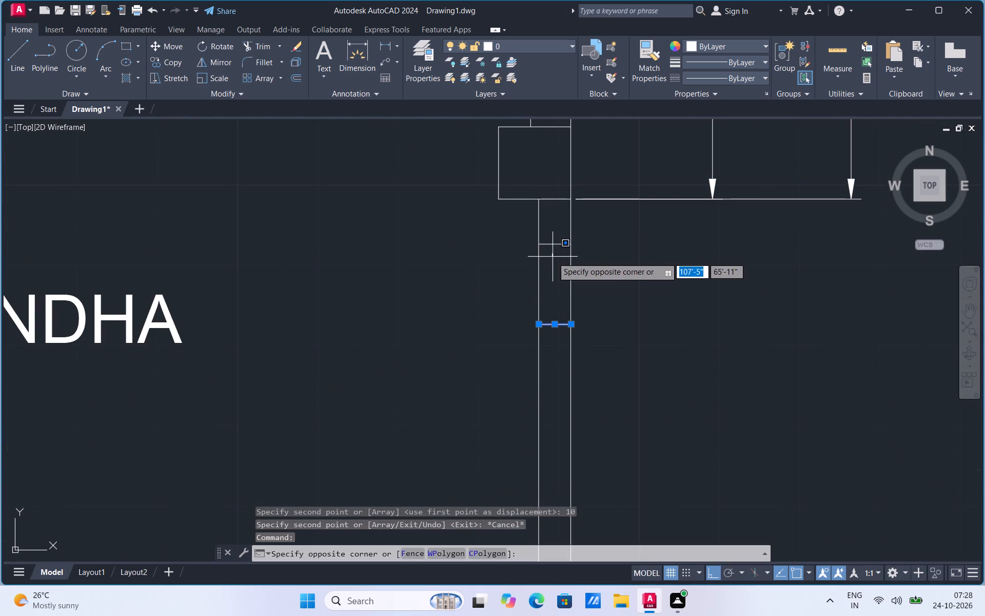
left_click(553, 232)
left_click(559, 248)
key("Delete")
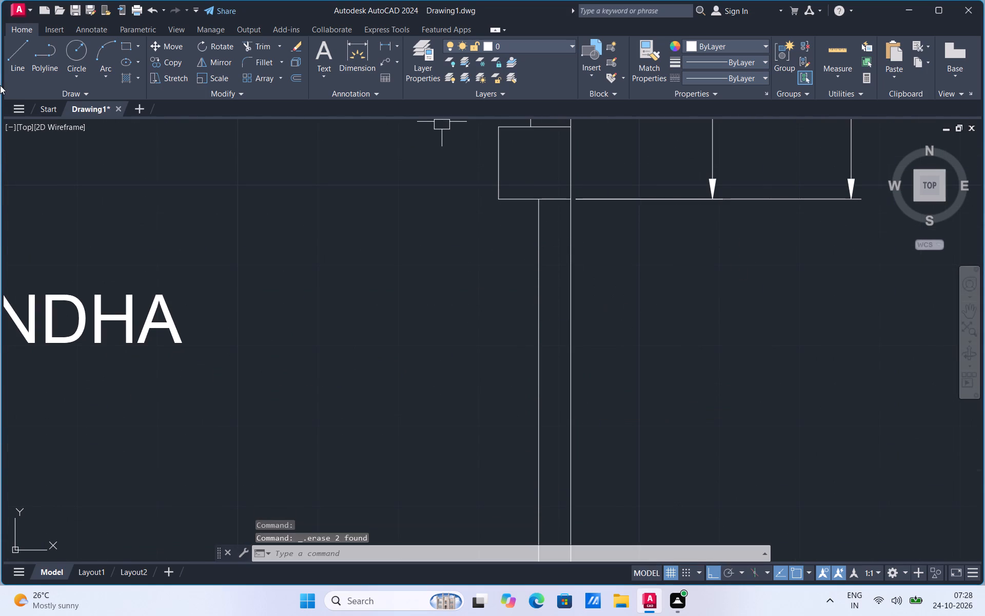
Draw a line from the inner side line's top at the column 6" down, then across to the outer side line.
left_click(23, 71)
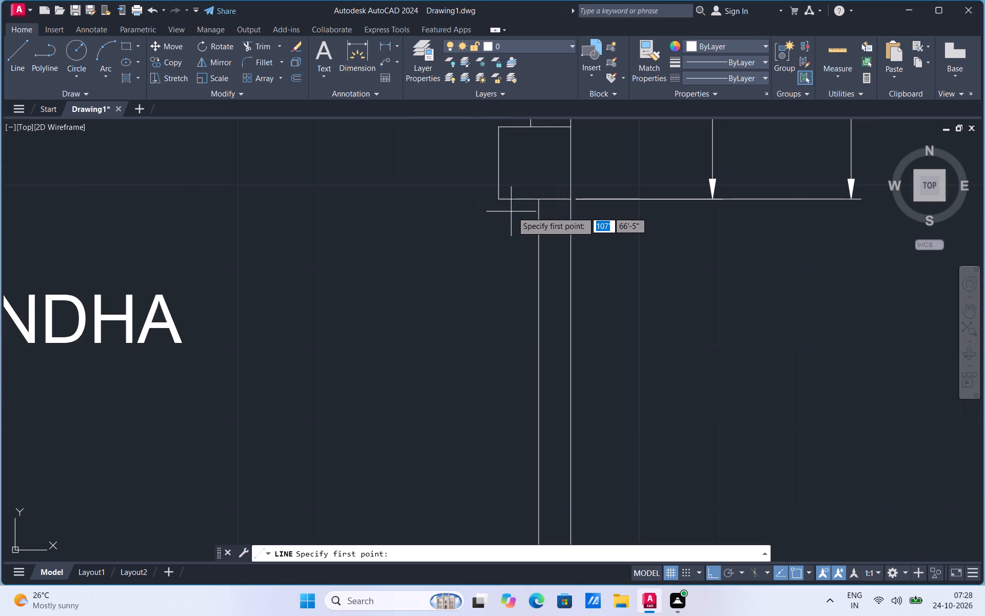
left_click(539, 198)
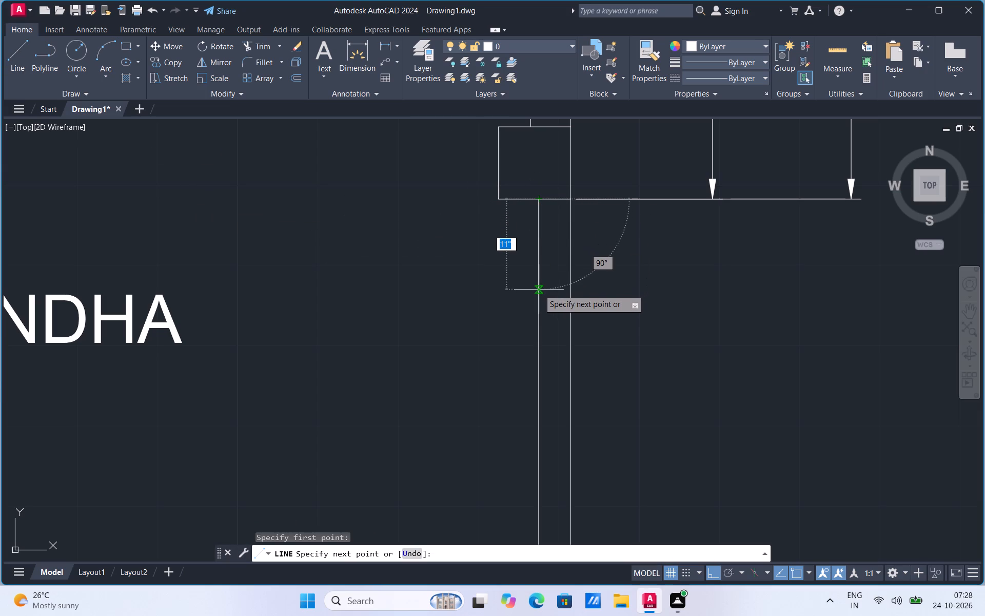
key("6")
key("Return")
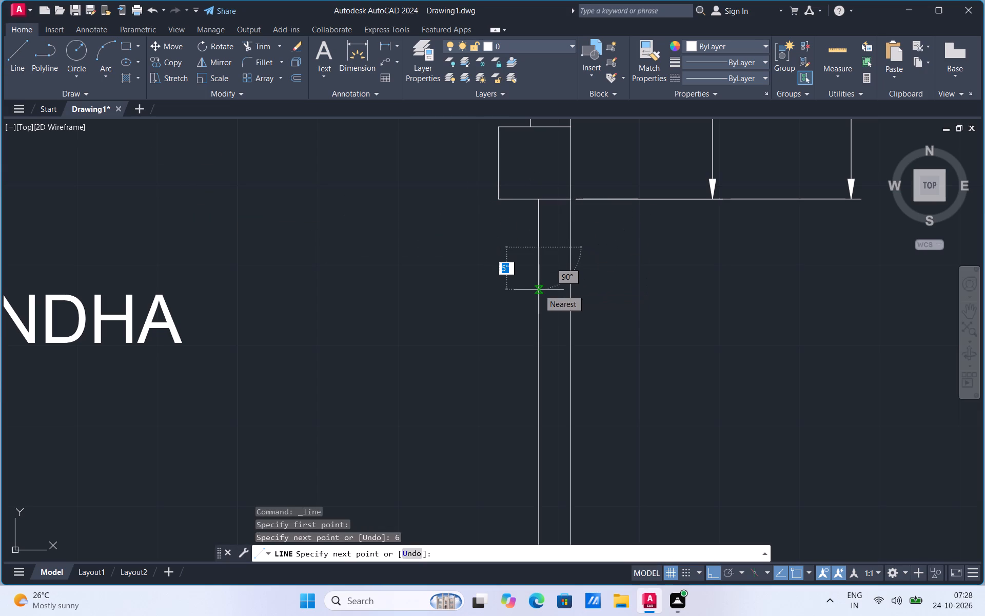
left_click(570, 246)
key("Escape")
Delete the vertical 6" helper segment overlapping the inner side line below the column.
left_click(536, 224)
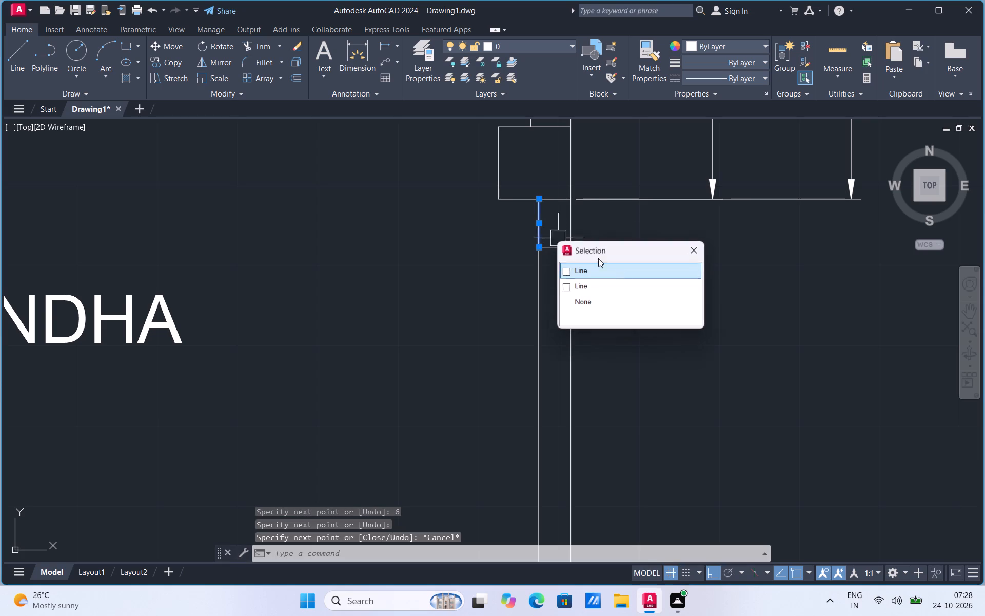
key("Delete")
key("Delete")
Copy the short cross line below the column straight down between the verandha's two right side lines at 6", 12" and 18".
left_click(560, 246)
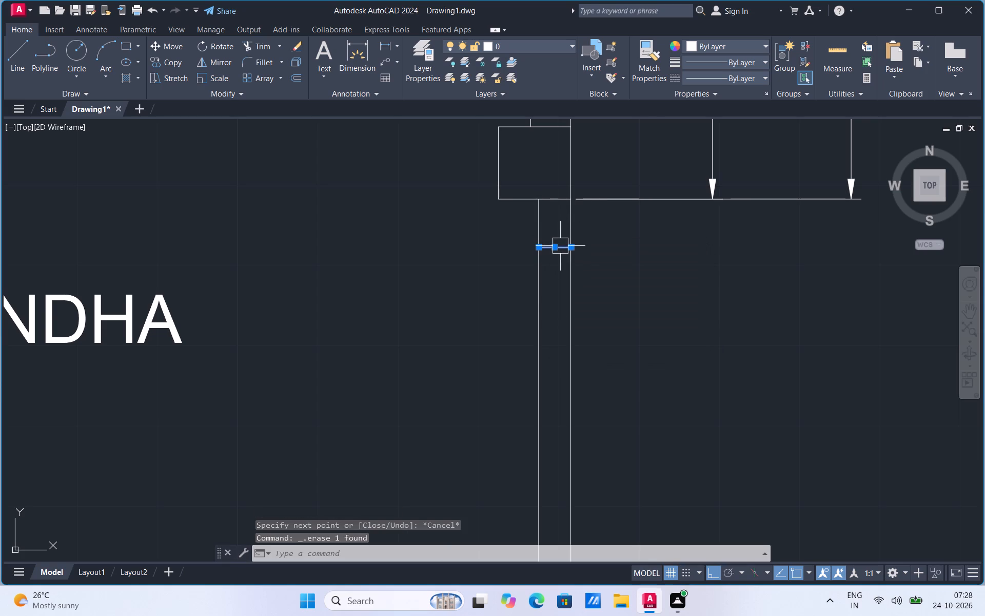
right_click(560, 246)
left_click(609, 351)
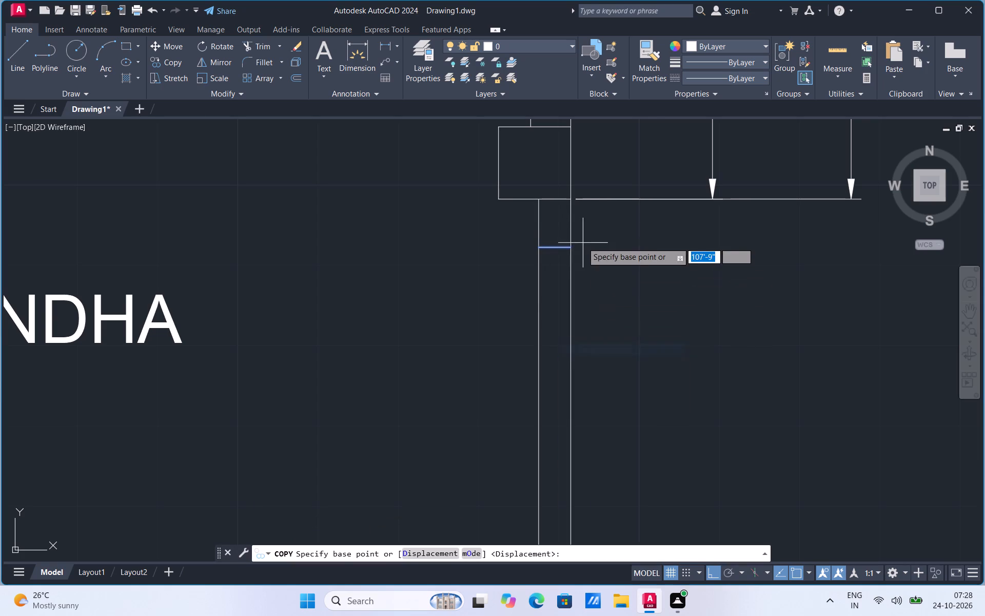
left_click(570, 245)
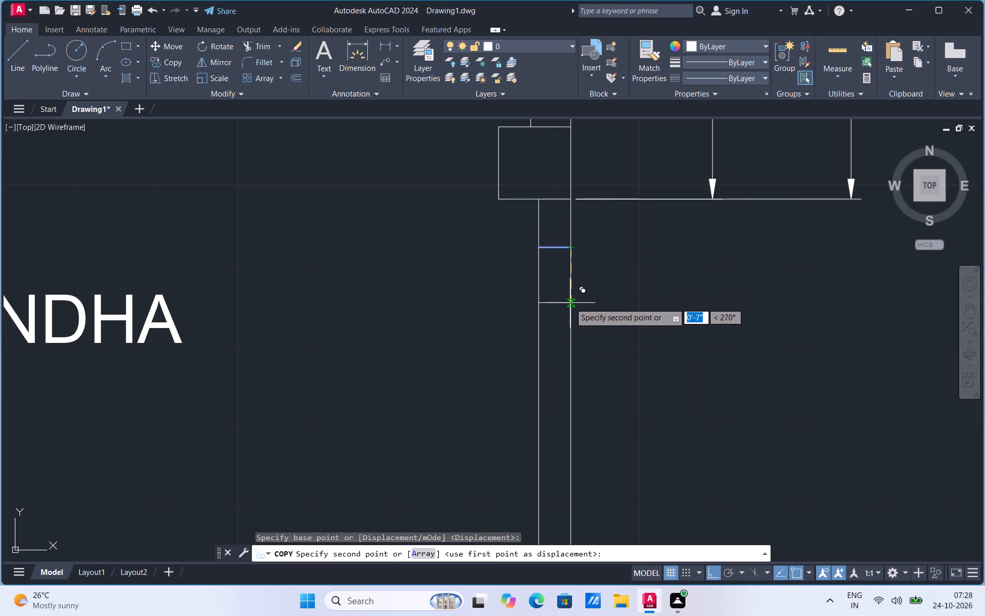
key("6")
key("Return")
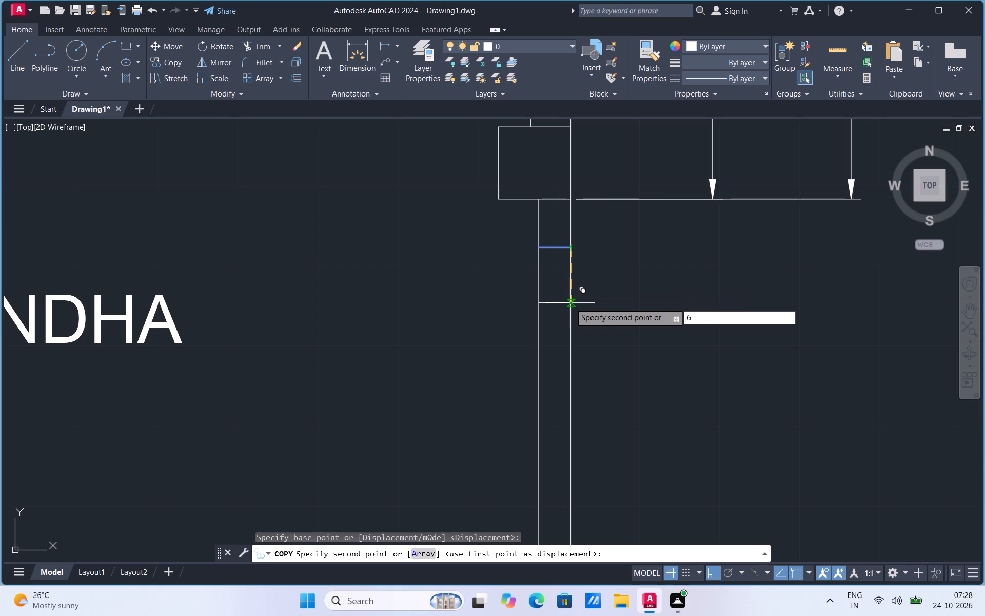
type("12")
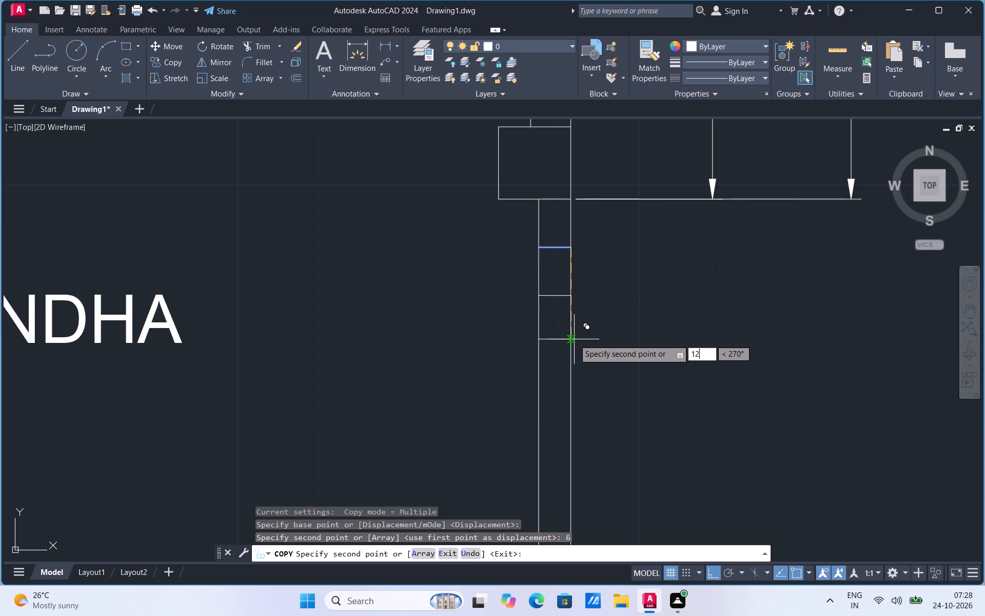
key("Return")
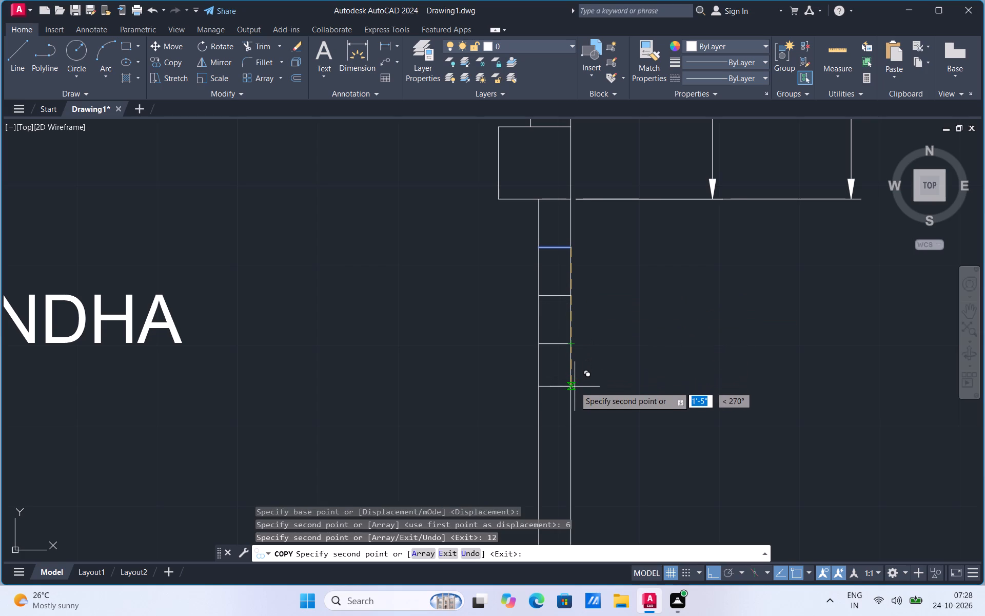
type("18")
key("Return")
key("2")
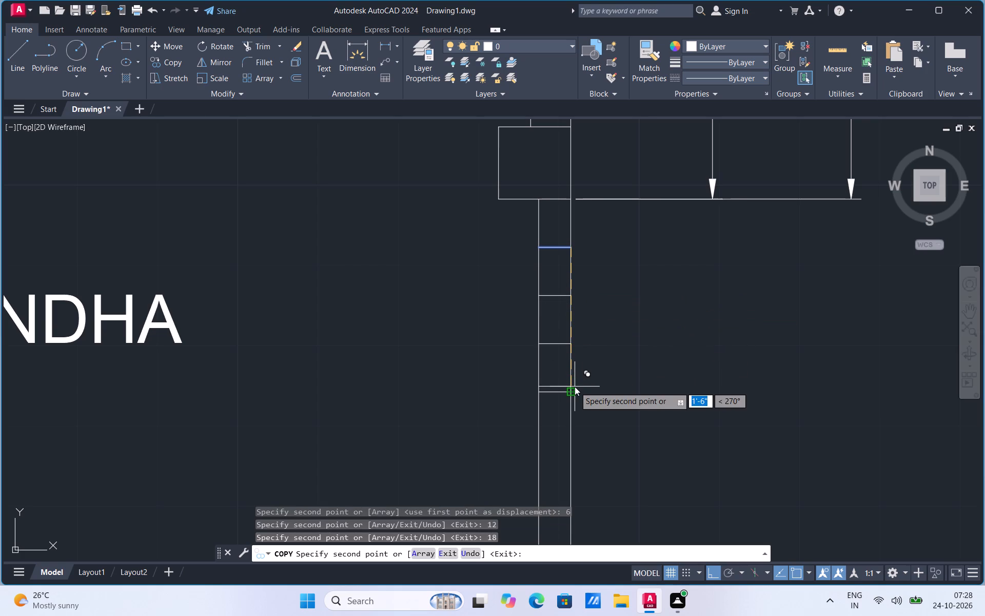
scroll(535, 317, "down", 2)
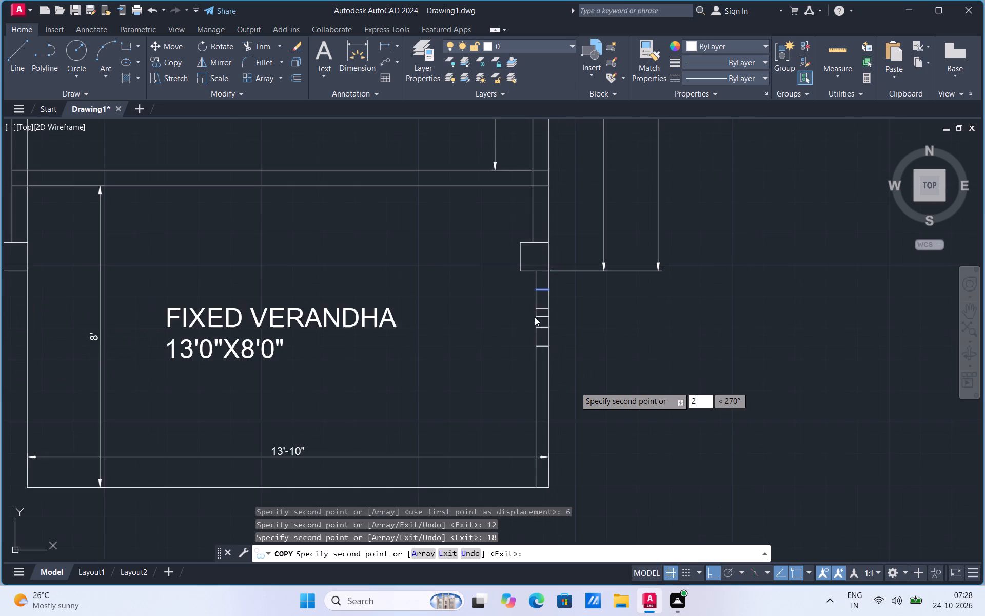
scroll(553, 355, "up", 2)
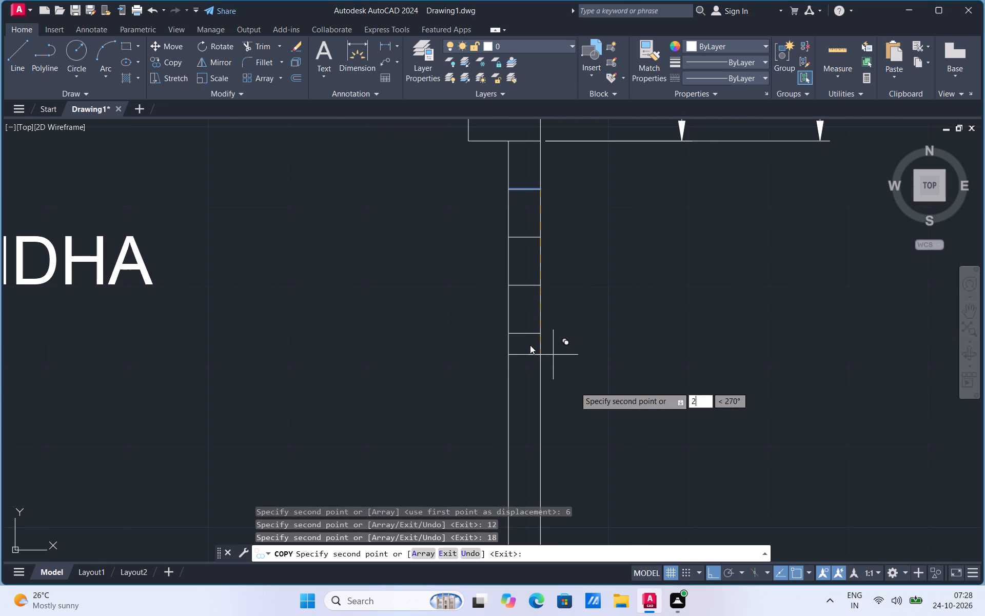
key("Escape")
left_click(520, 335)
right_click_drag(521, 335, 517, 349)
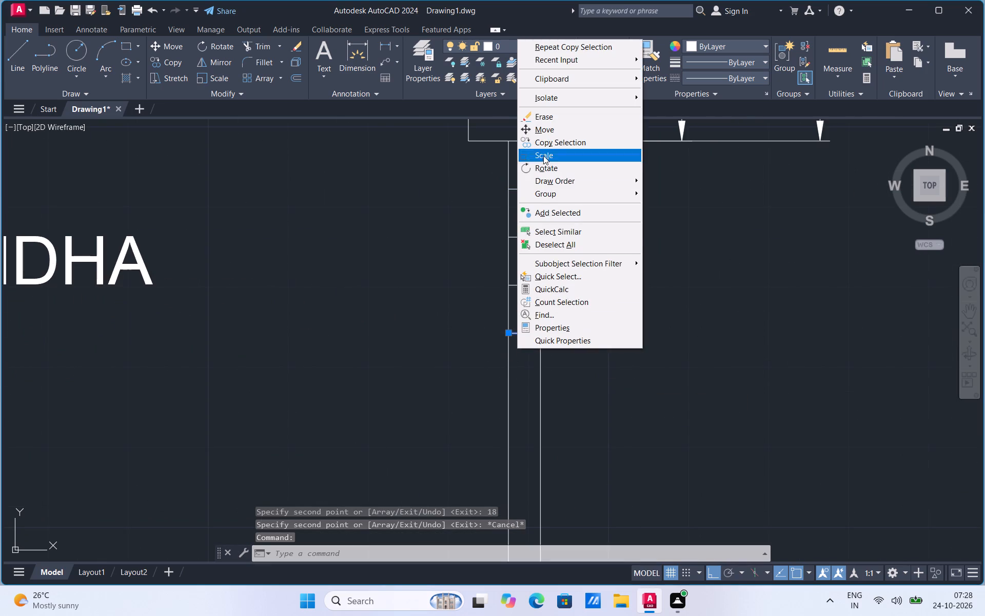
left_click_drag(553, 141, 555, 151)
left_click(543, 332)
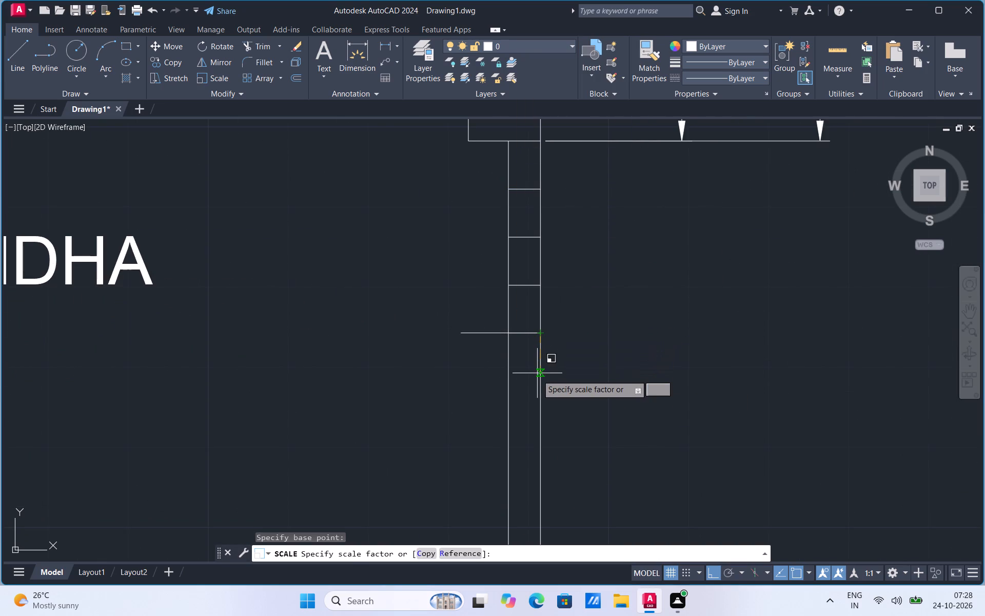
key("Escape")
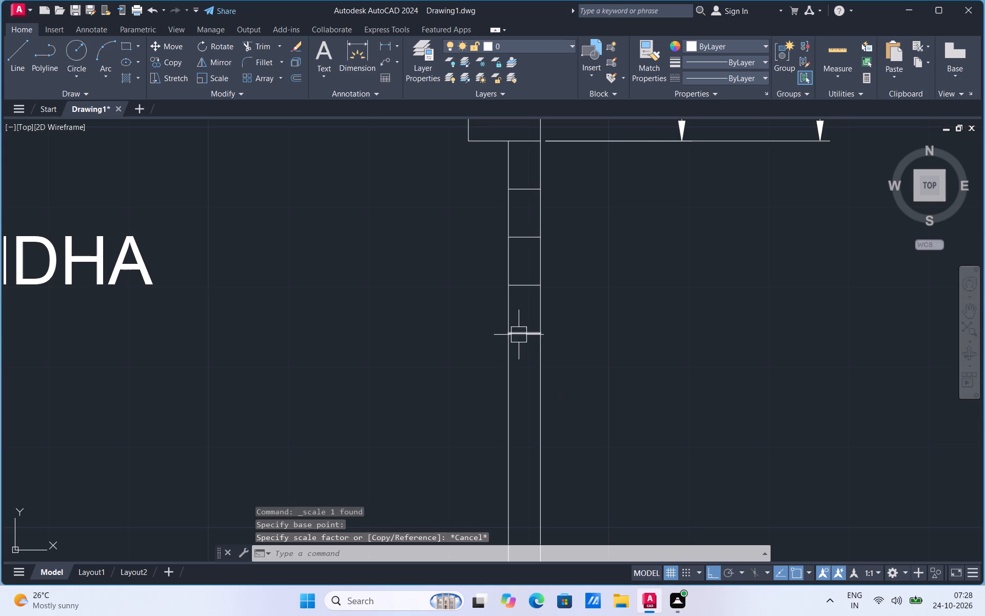
Copy the lowest cross line straight down between the verandha's two right side lines at 6", 12" and 18".
left_click(521, 332)
right_click(521, 332)
left_click(575, 128)
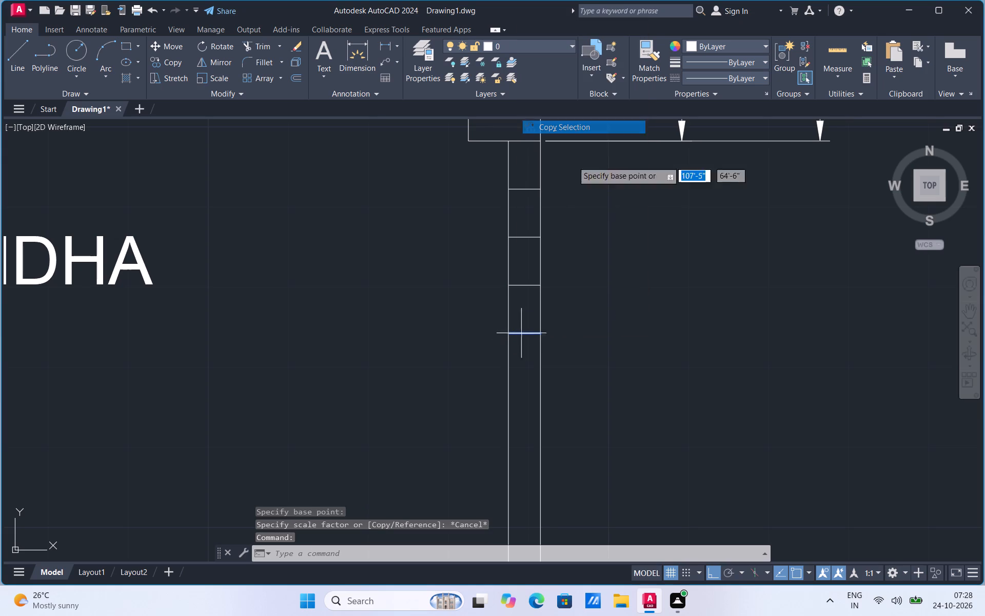
left_click(540, 330)
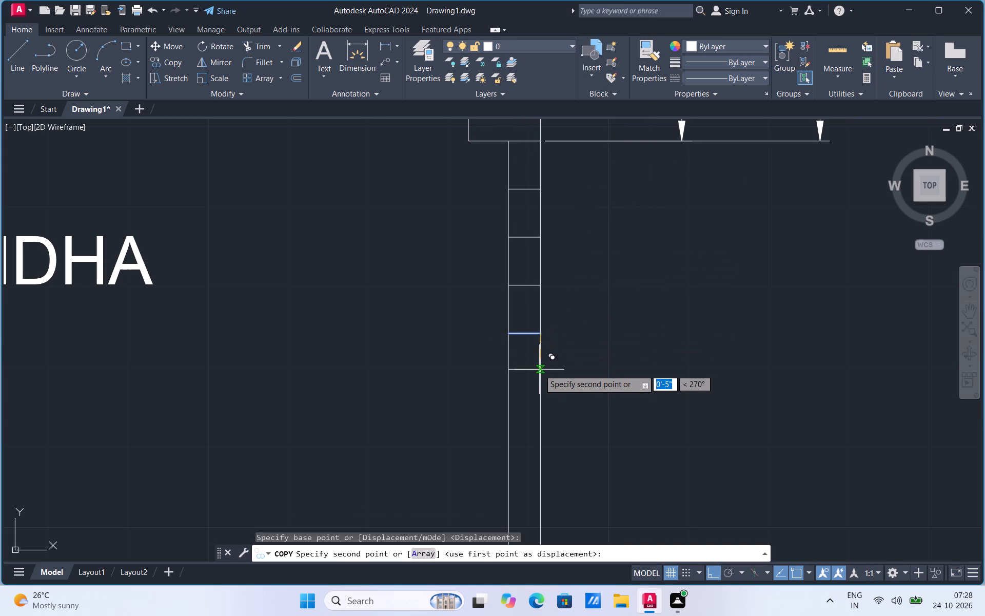
key("6")
key("Return")
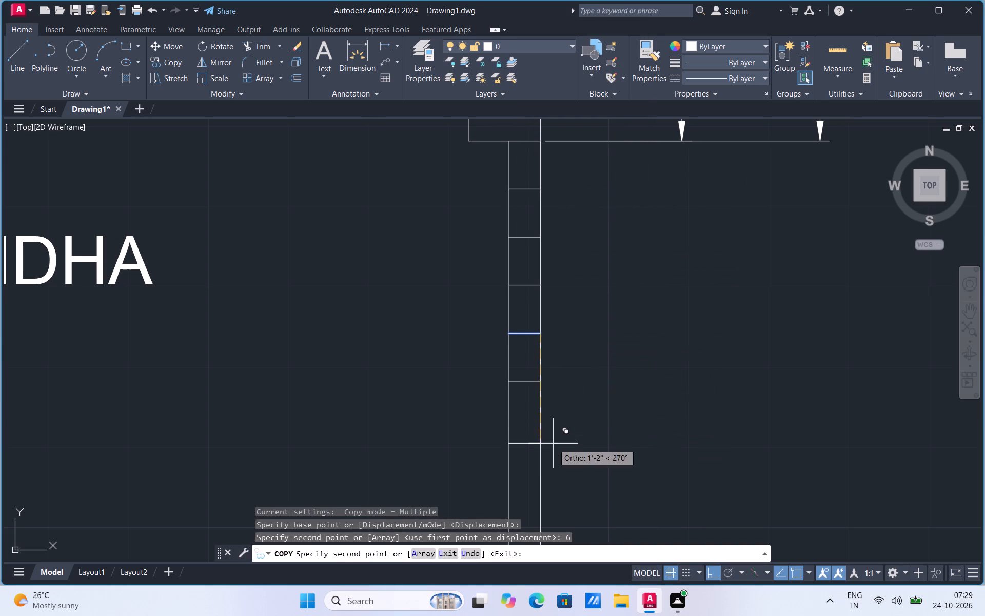
type("12")
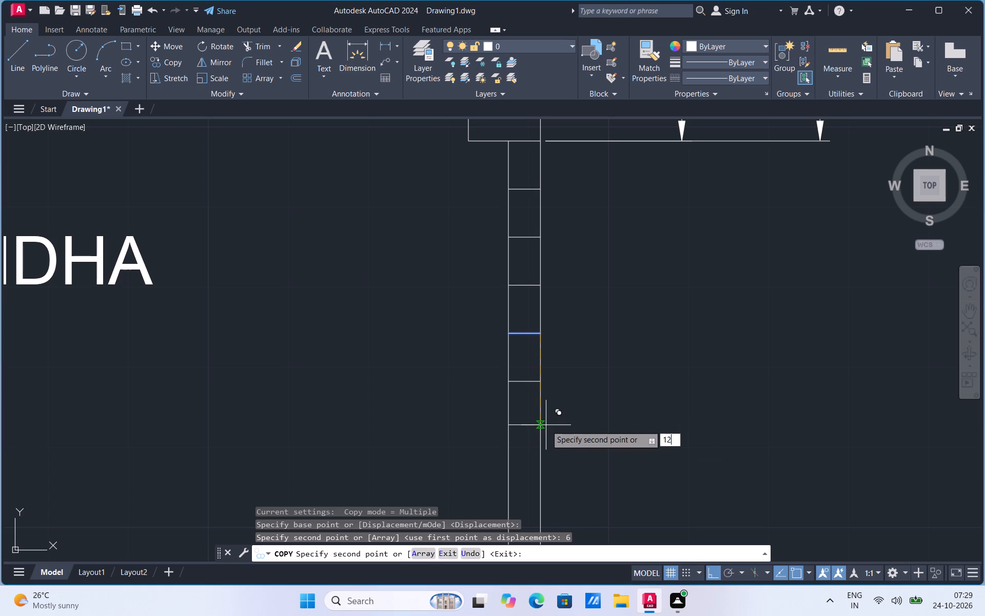
key("Return")
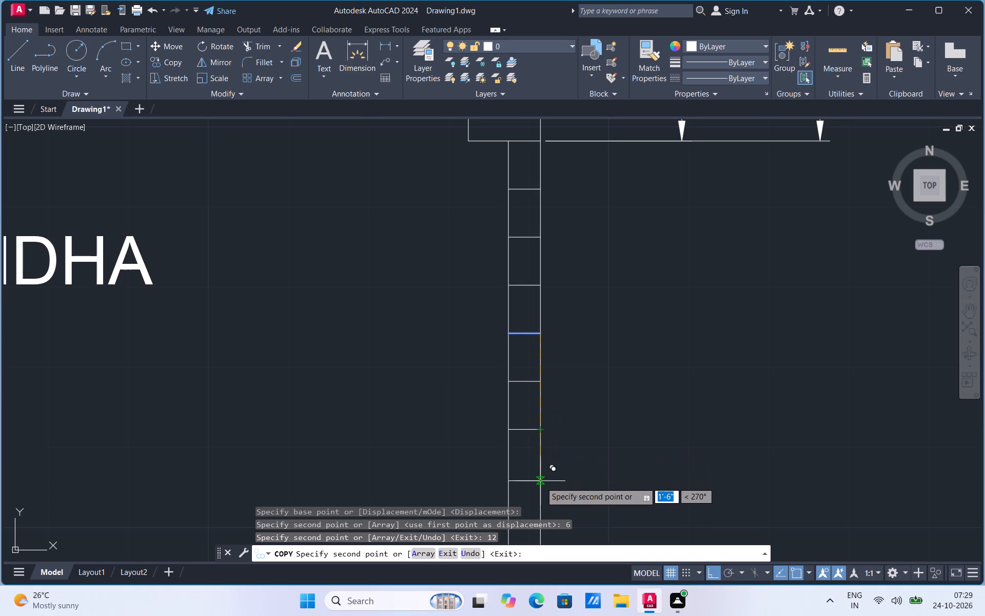
type("18")
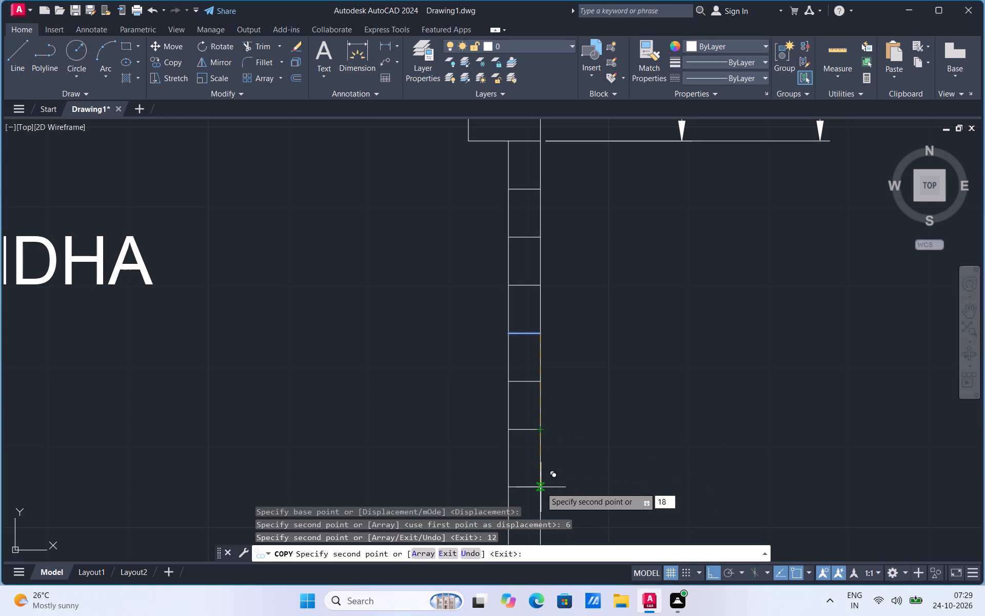
key("Return")
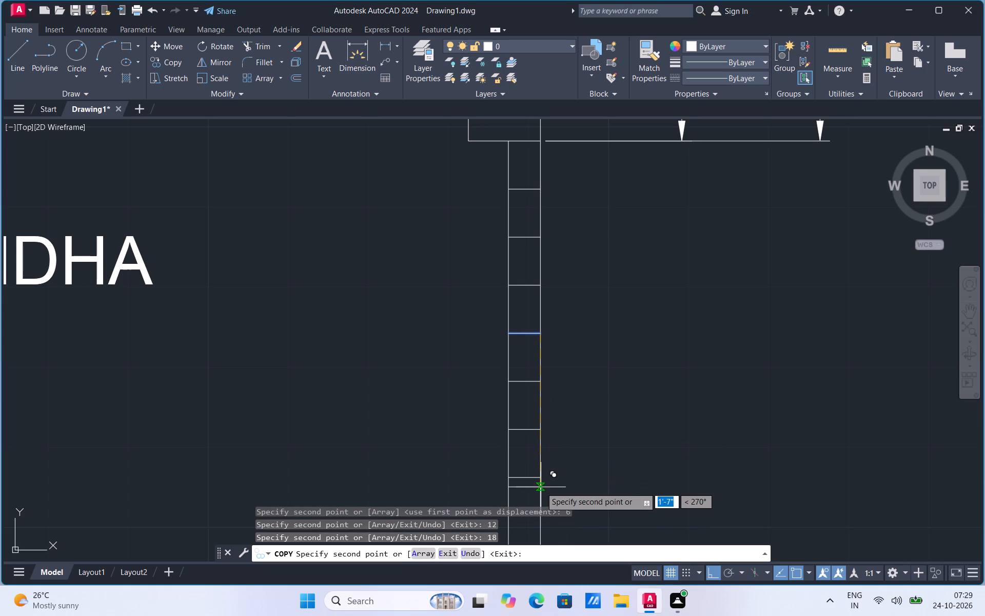
Continue copying the same cross line down to the verandha's bottom edge at 24", 30", 36" and 42" from the original.
scroll(482, 265, "down", 2)
scroll(495, 362, "up", 2)
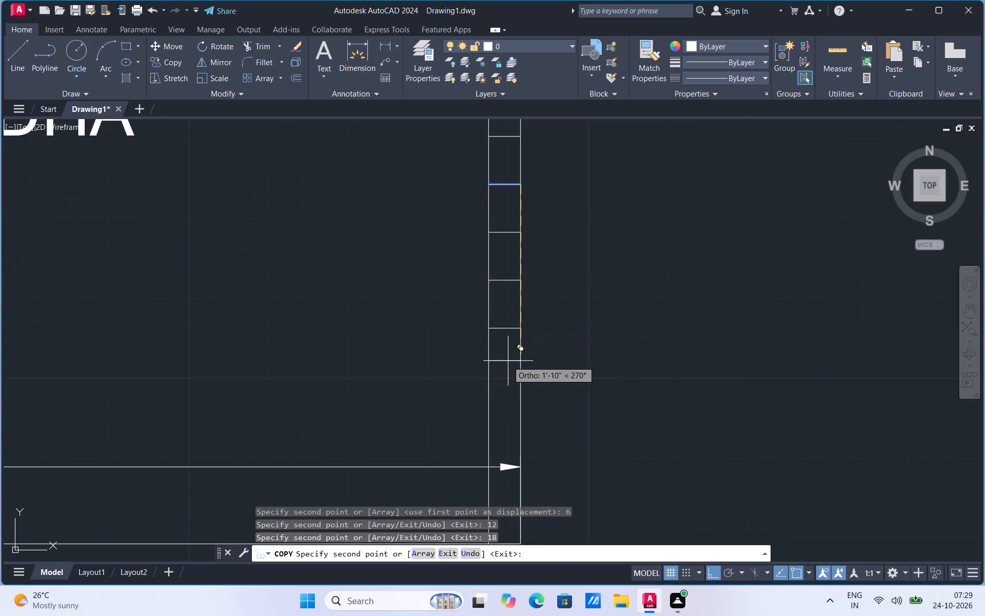
type("24")
key("Return")
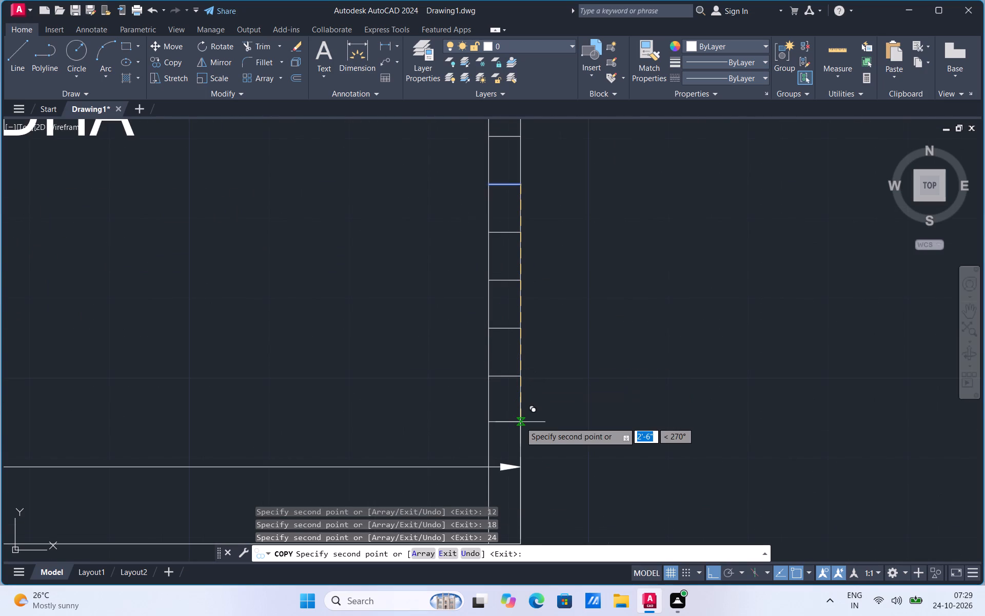
type("30")
key("Return")
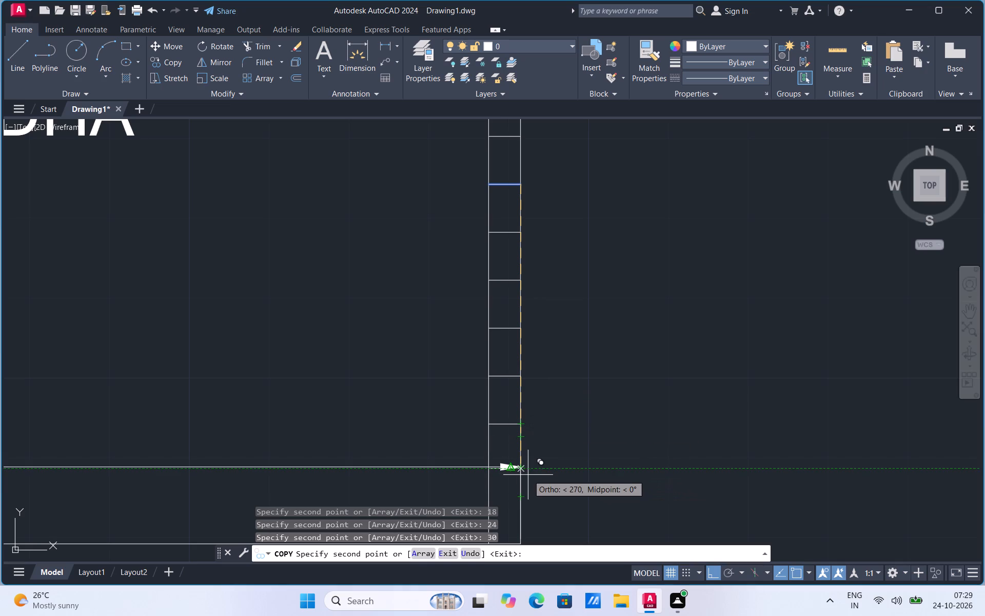
type("36")
key("Return")
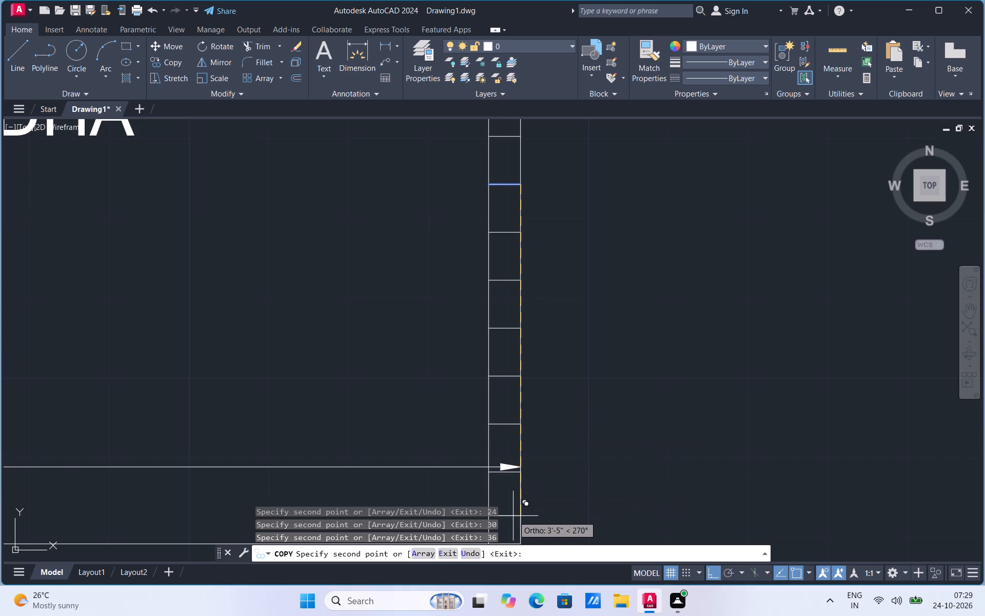
type("42")
key("Return")
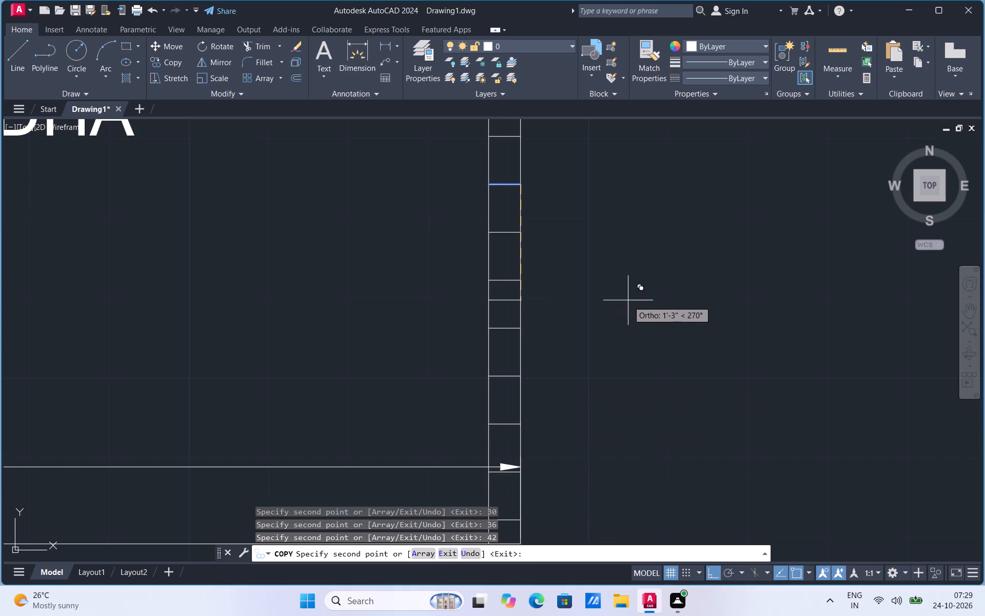
scroll(628, 300, "down", 2)
scroll(580, 370, "up", 2)
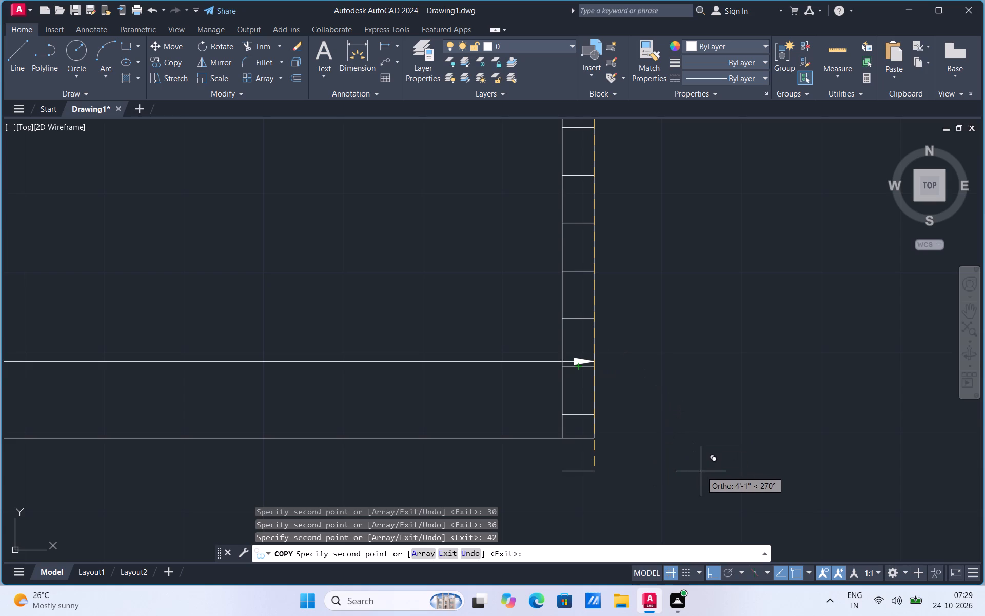
key("Escape")
scroll(701, 471, "down", 2)
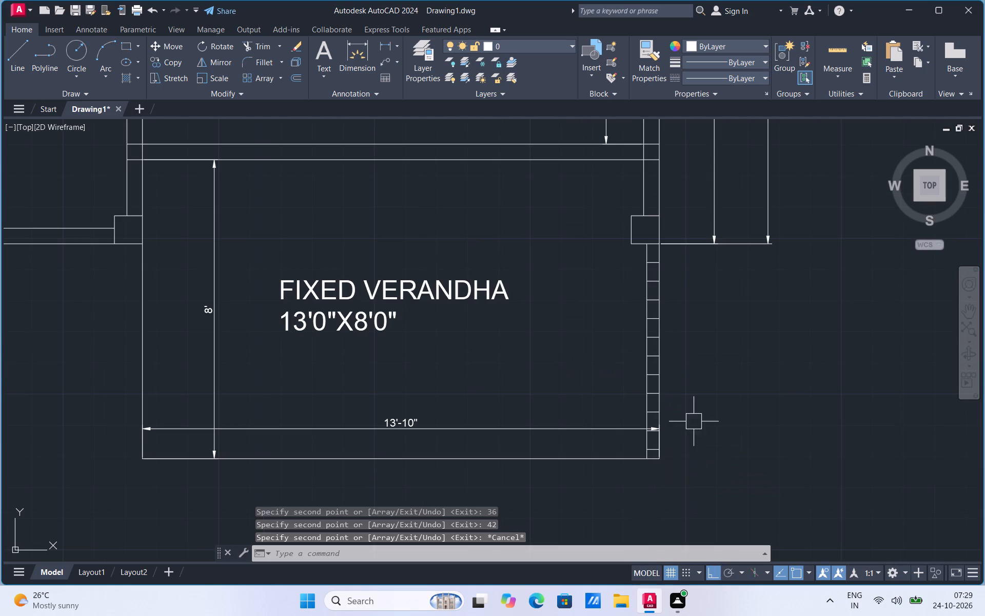
Add the multiline text "MS GRILL" outside the verandha, to the right of the cross-lined side strip.
left_click(326, 76)
left_click(324, 93)
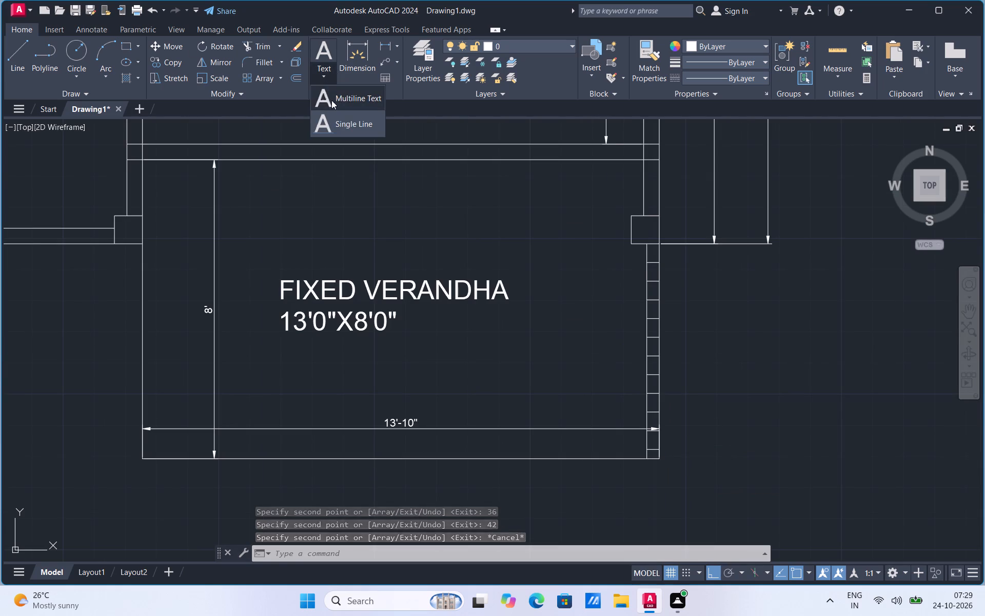
left_click(696, 342)
left_click(746, 356)
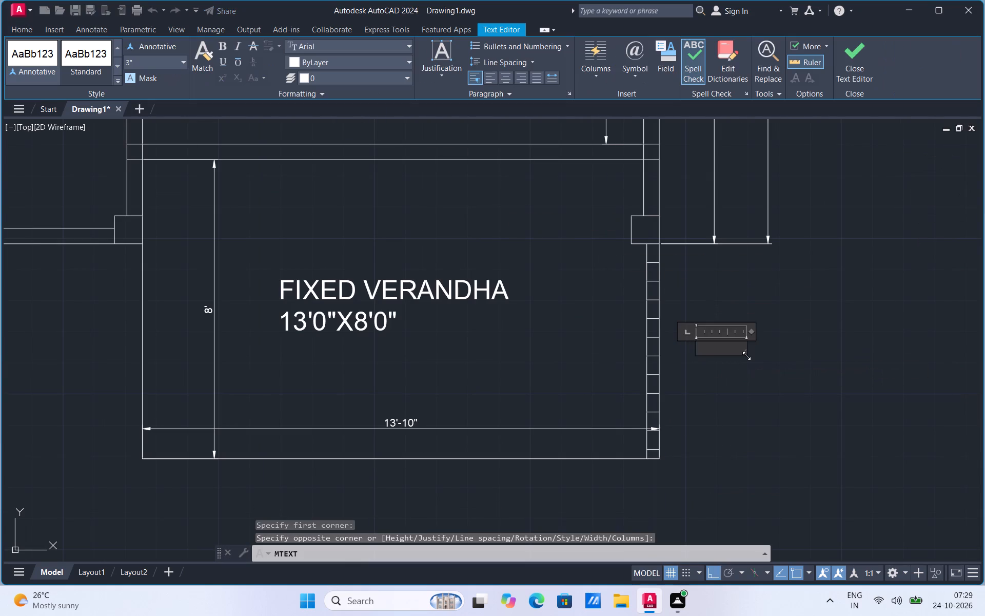
type("MS GRILL")
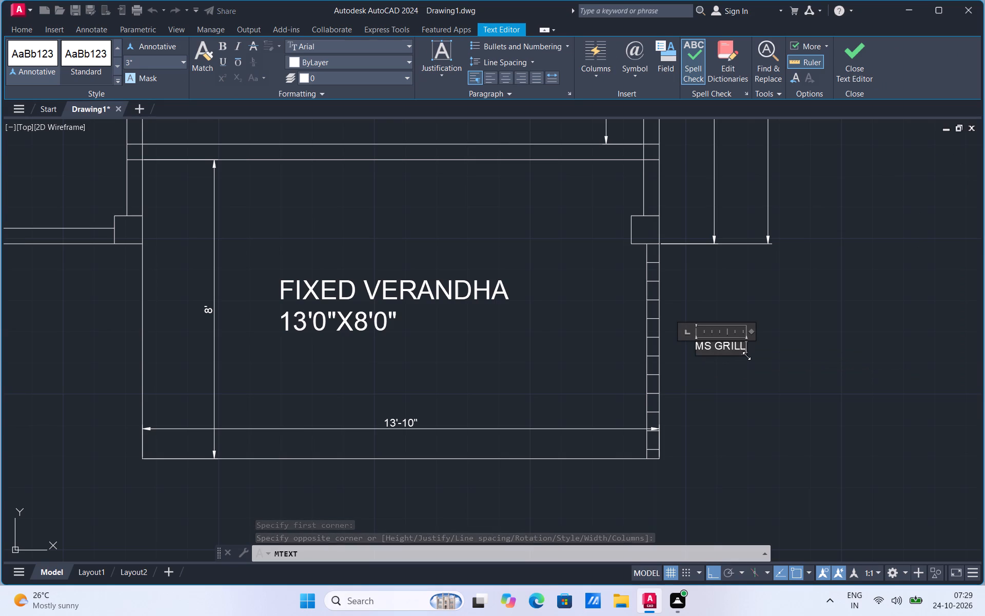
left_click(743, 372)
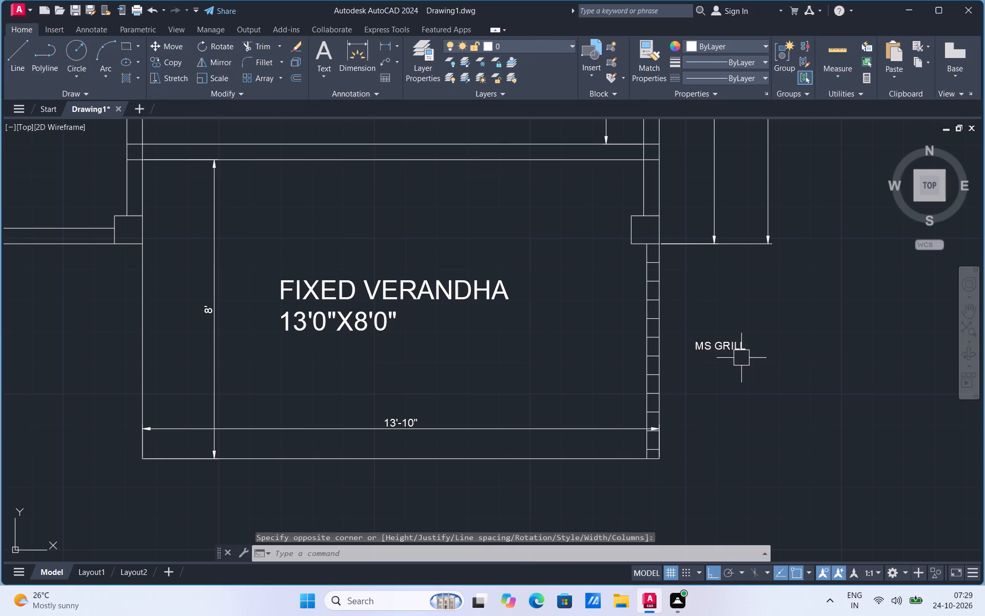
Rotate the MS GRILL label 90° so it reads vertically alongside the verandha's side strip.
left_click(737, 341)
right_click(737, 341)
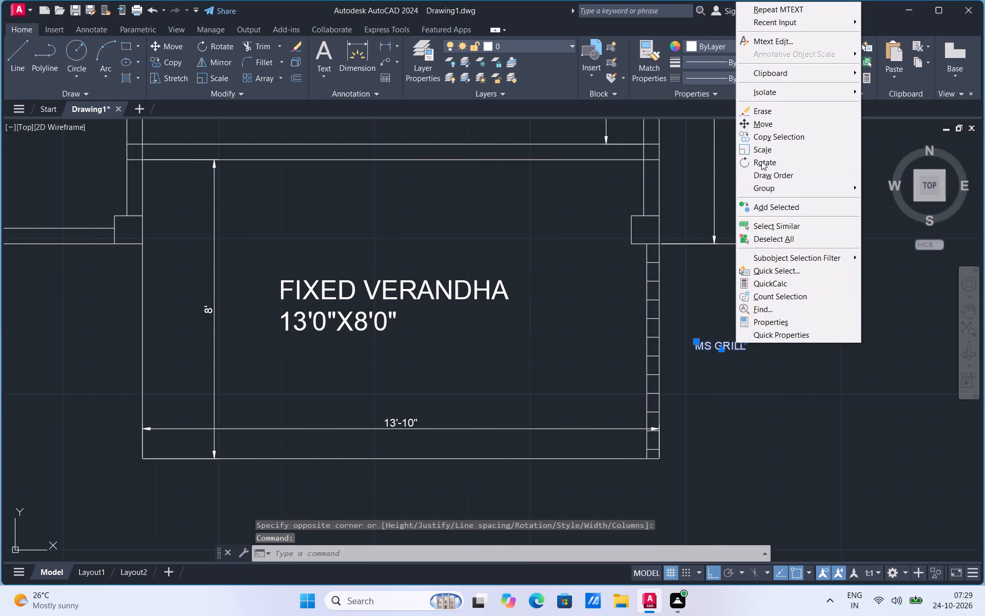
left_click(761, 161)
left_click(741, 362)
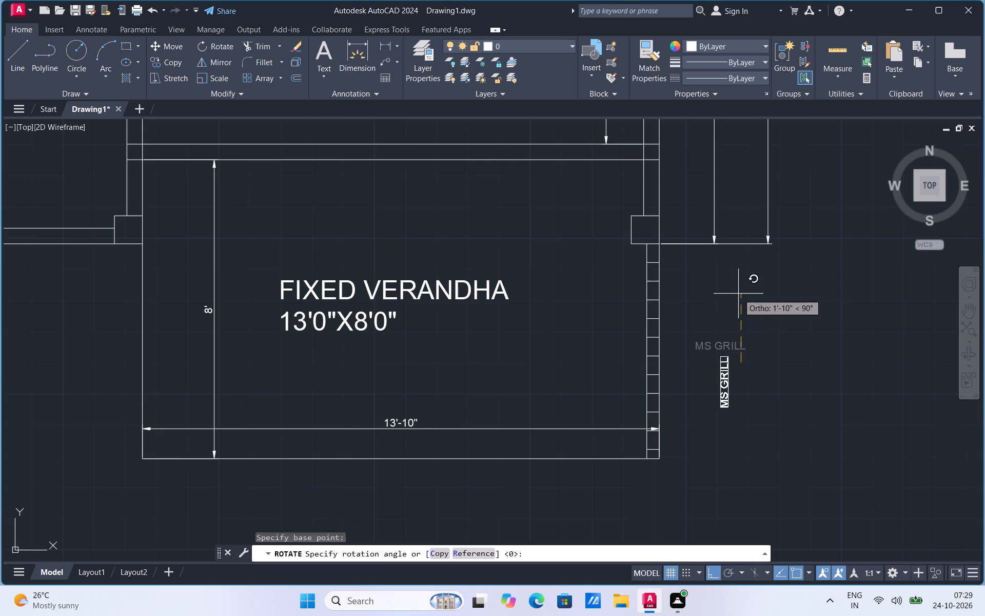
left_click(738, 294)
Scale up the vertical MS GRILL label from a base point at its upper end.
left_click(724, 379)
right_click(724, 379)
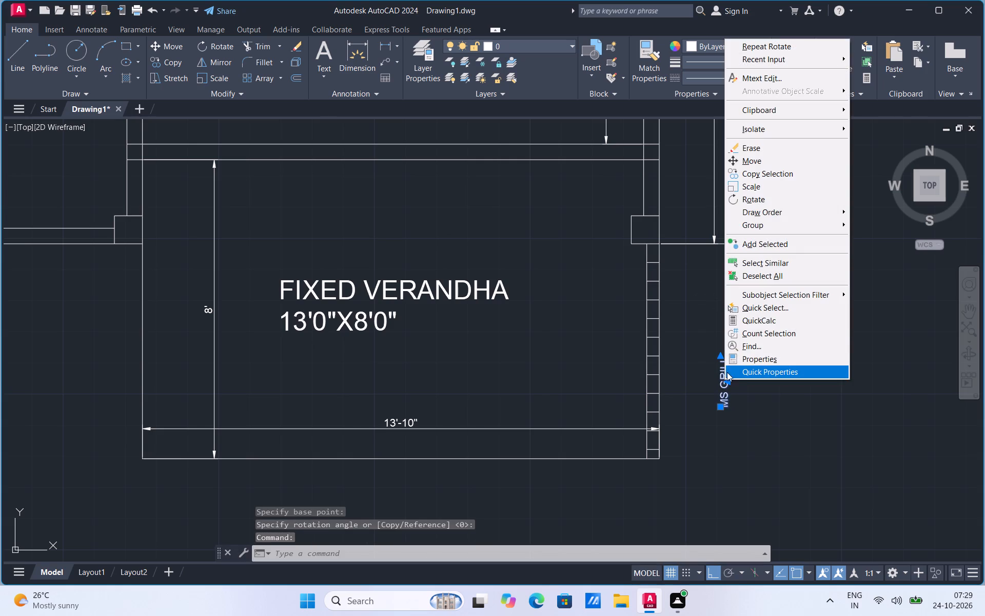
left_click_drag(749, 186, 749, 192)
left_click_drag(718, 348, 718, 343)
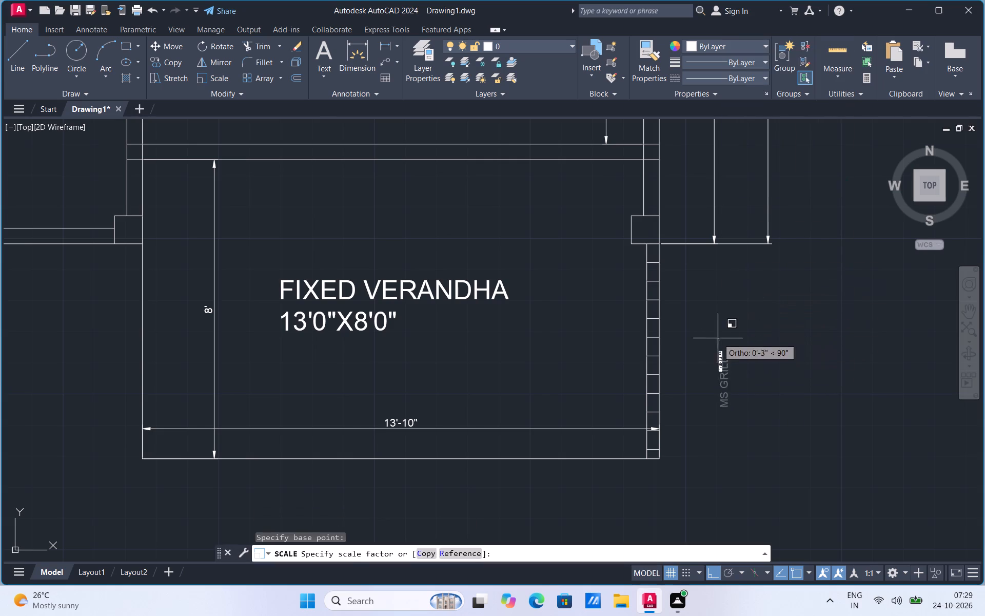
left_click(722, 312)
Move the vertical MS GRILL label close beside the cross-lined side strip of the verandha, with Ortho off.
left_click(724, 379)
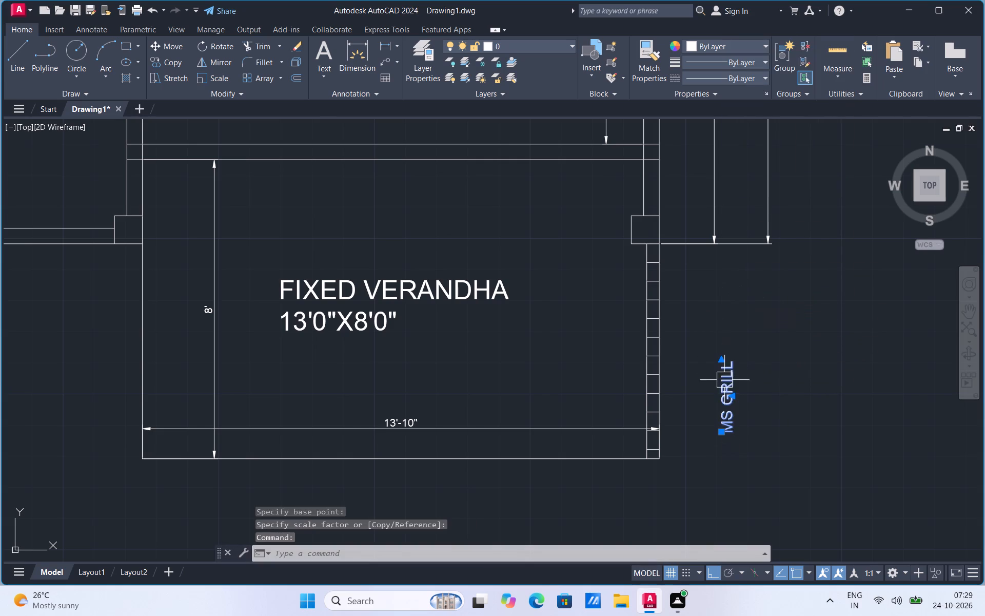
right_click(724, 380)
left_click(752, 157)
left_click_drag(732, 387, 727, 379)
left_click(712, 572)
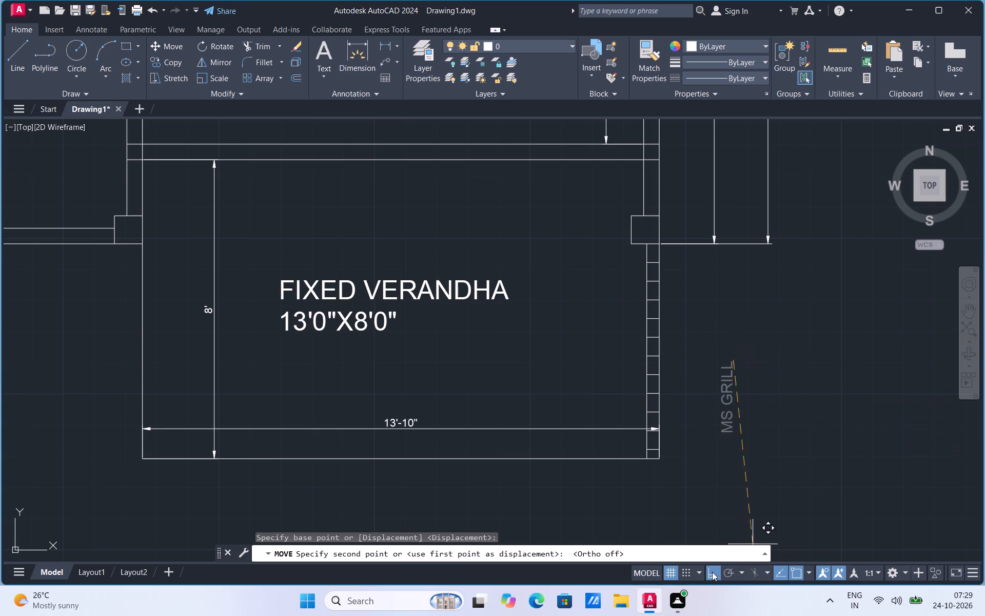
left_click(680, 317)
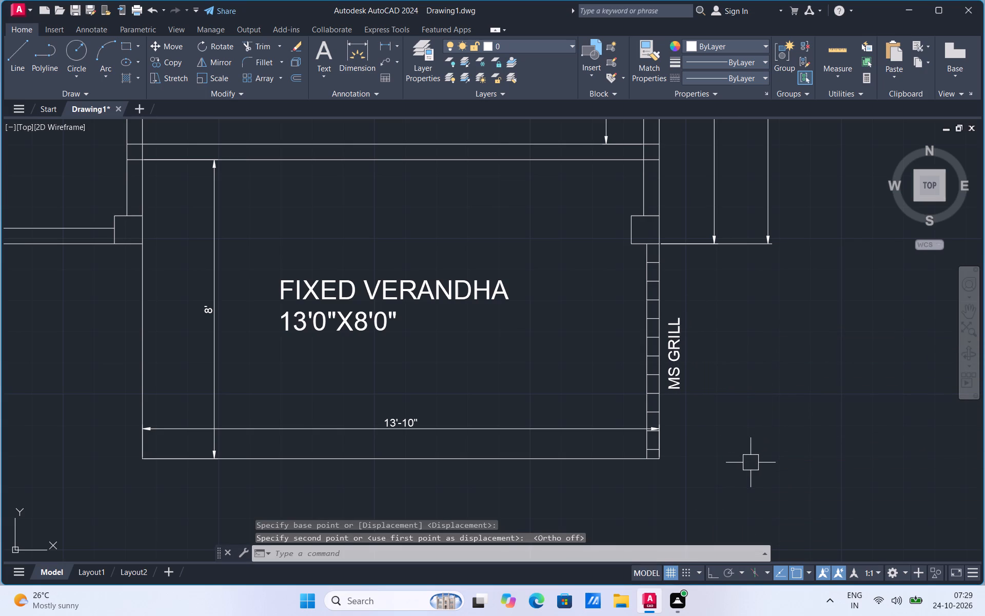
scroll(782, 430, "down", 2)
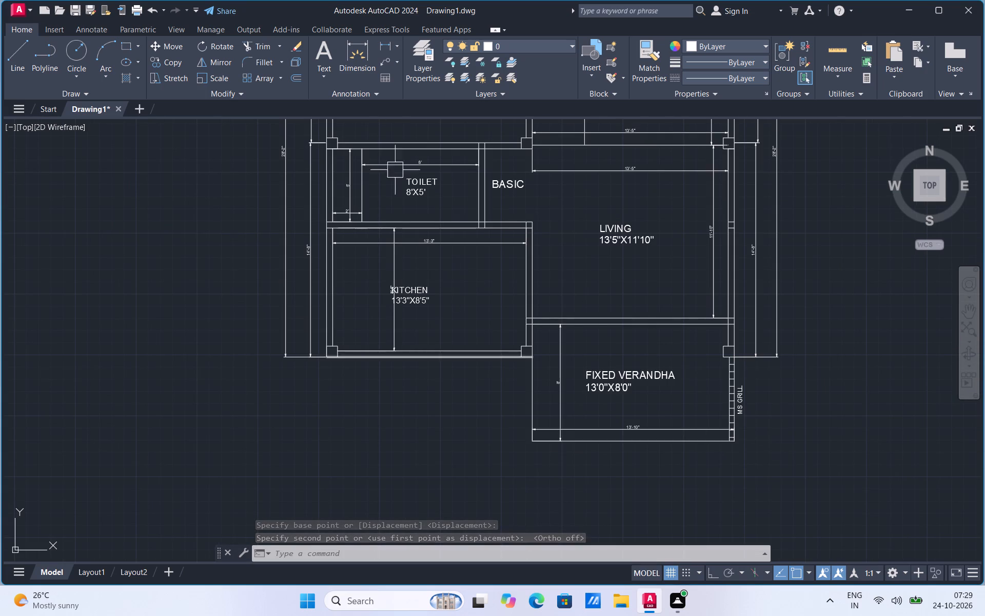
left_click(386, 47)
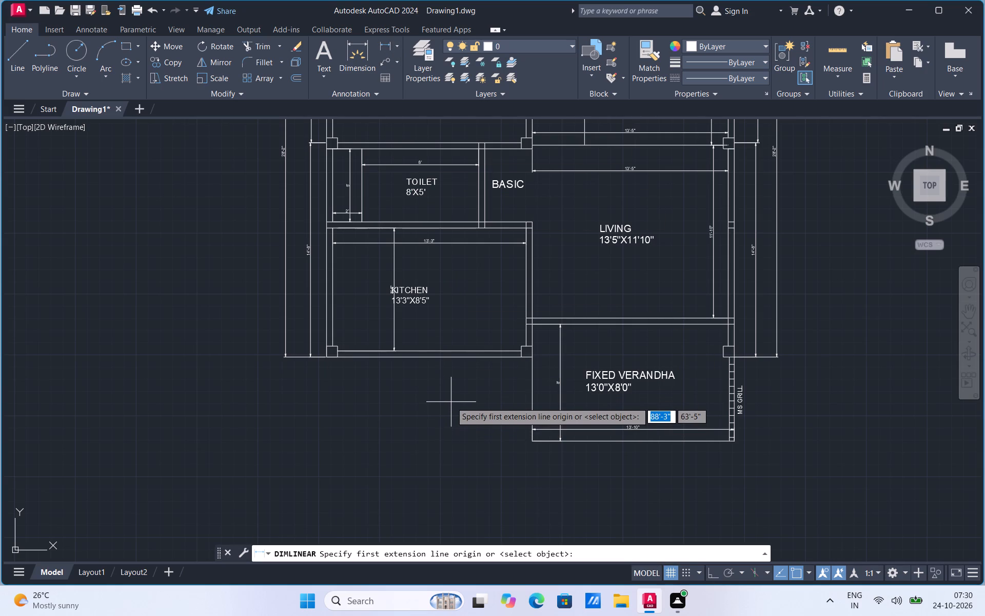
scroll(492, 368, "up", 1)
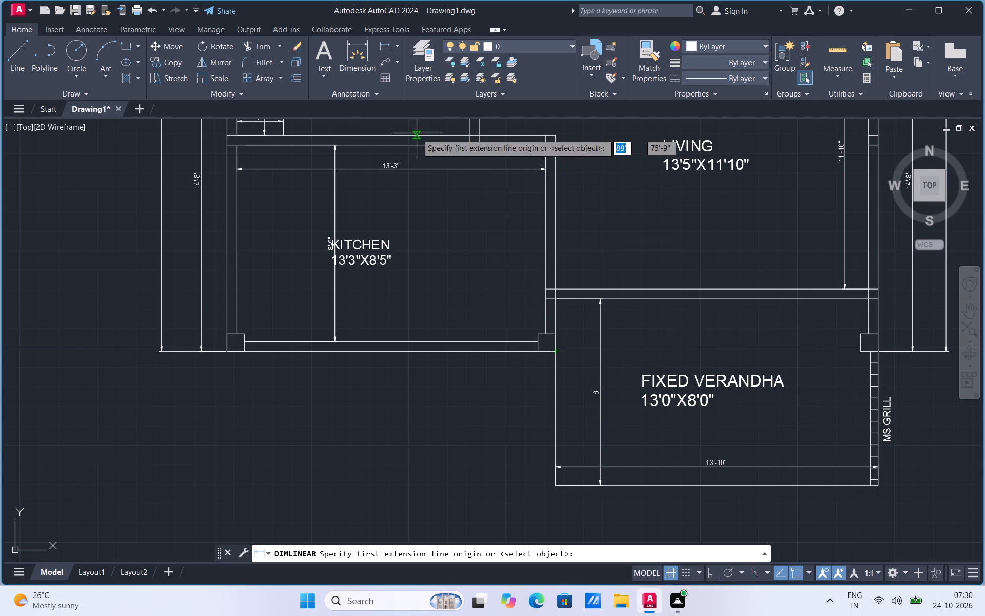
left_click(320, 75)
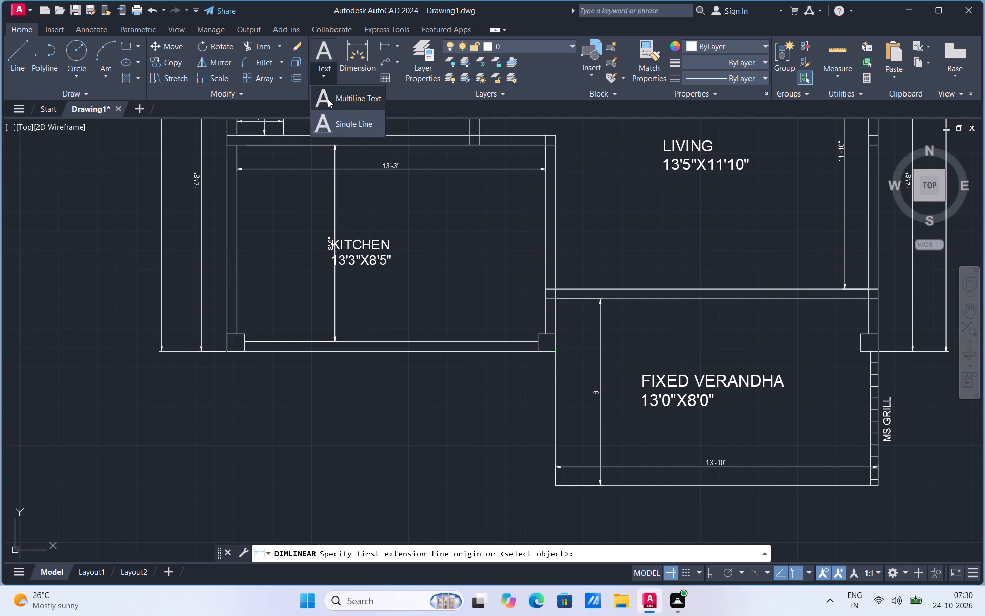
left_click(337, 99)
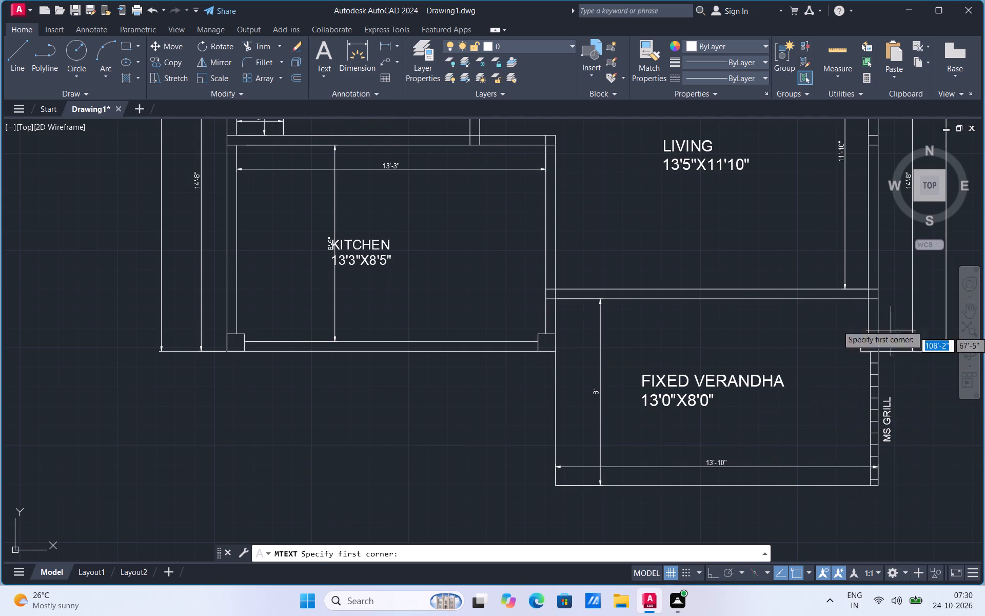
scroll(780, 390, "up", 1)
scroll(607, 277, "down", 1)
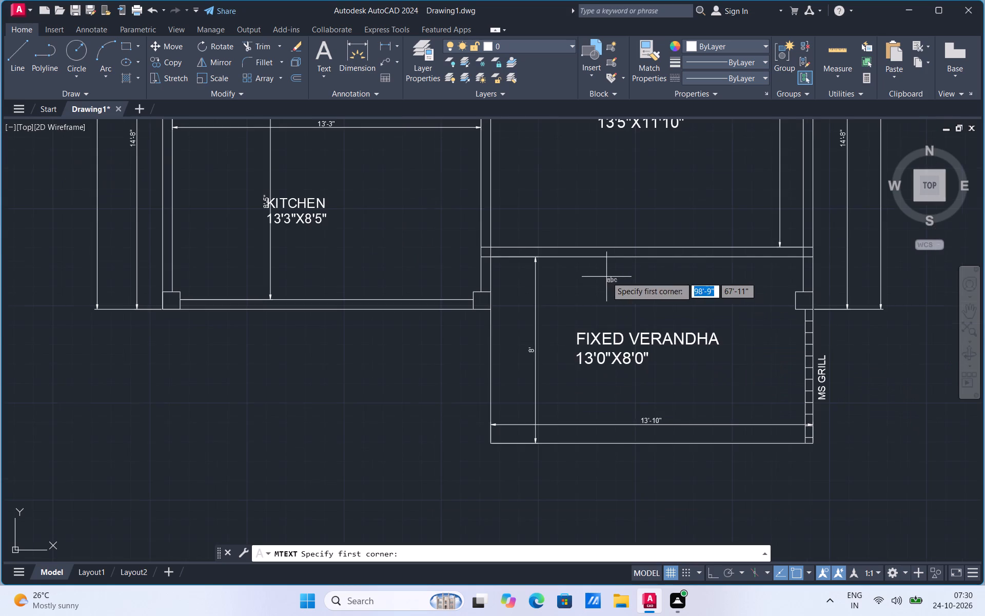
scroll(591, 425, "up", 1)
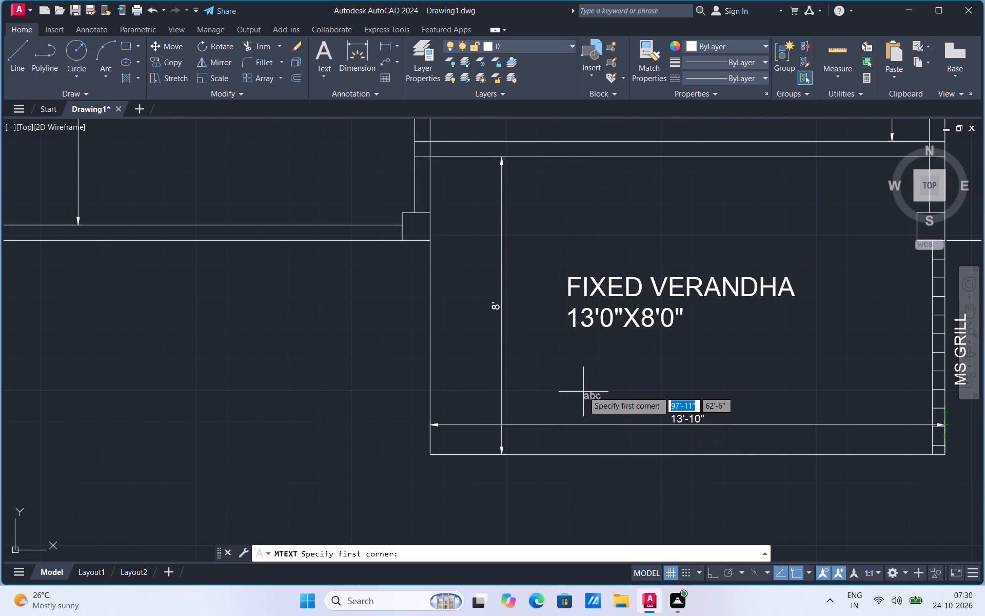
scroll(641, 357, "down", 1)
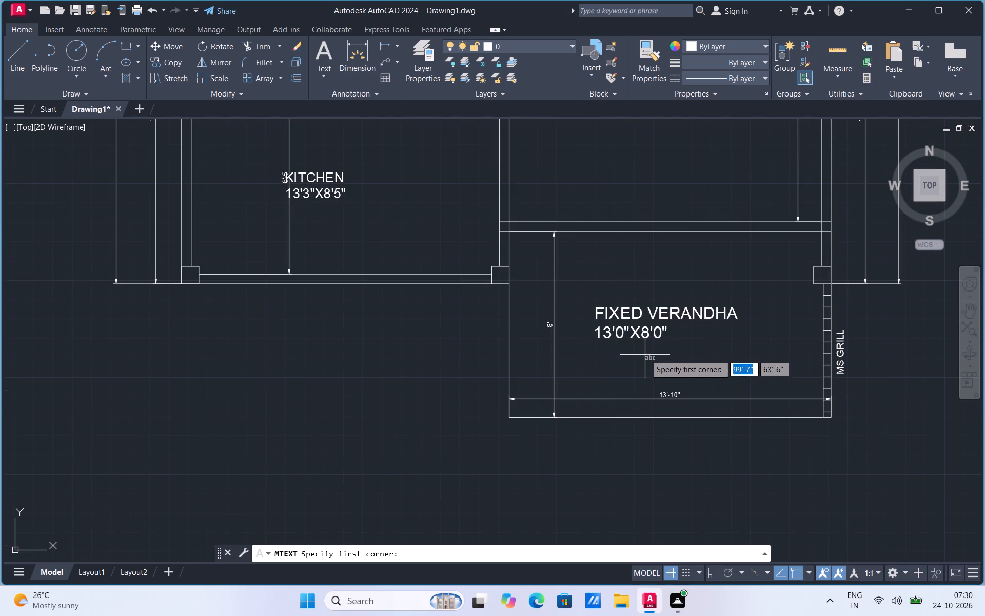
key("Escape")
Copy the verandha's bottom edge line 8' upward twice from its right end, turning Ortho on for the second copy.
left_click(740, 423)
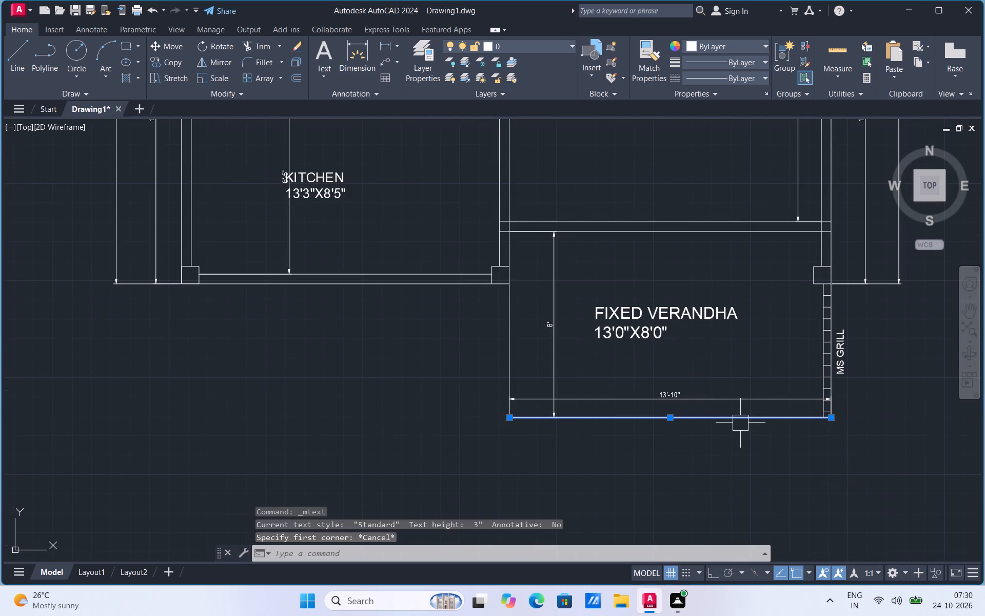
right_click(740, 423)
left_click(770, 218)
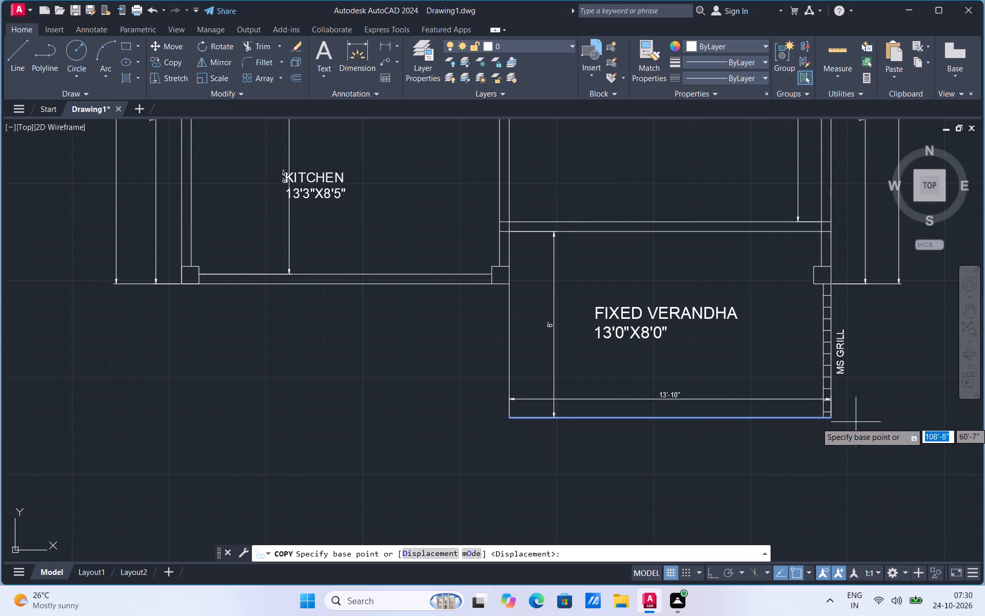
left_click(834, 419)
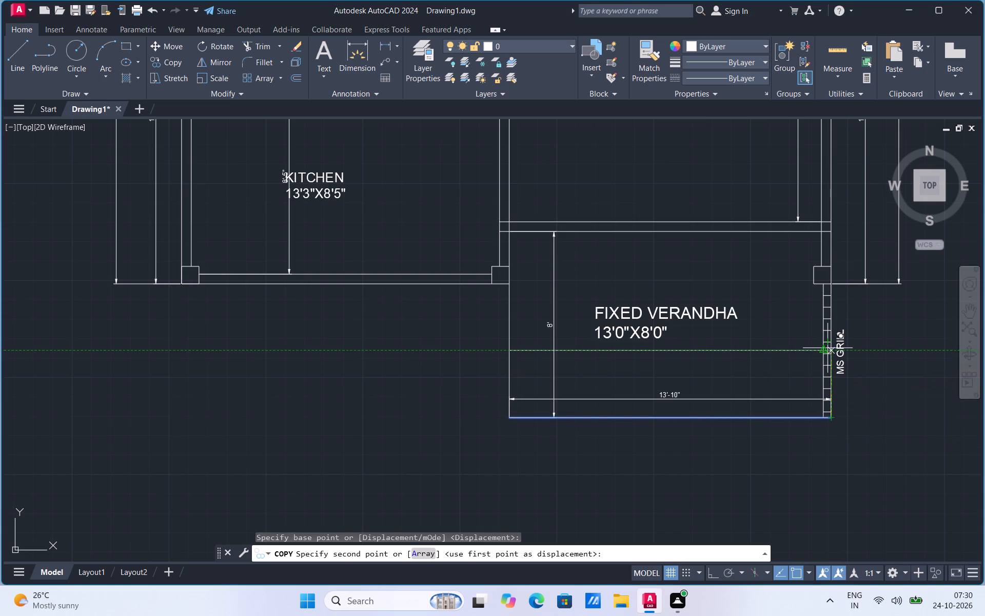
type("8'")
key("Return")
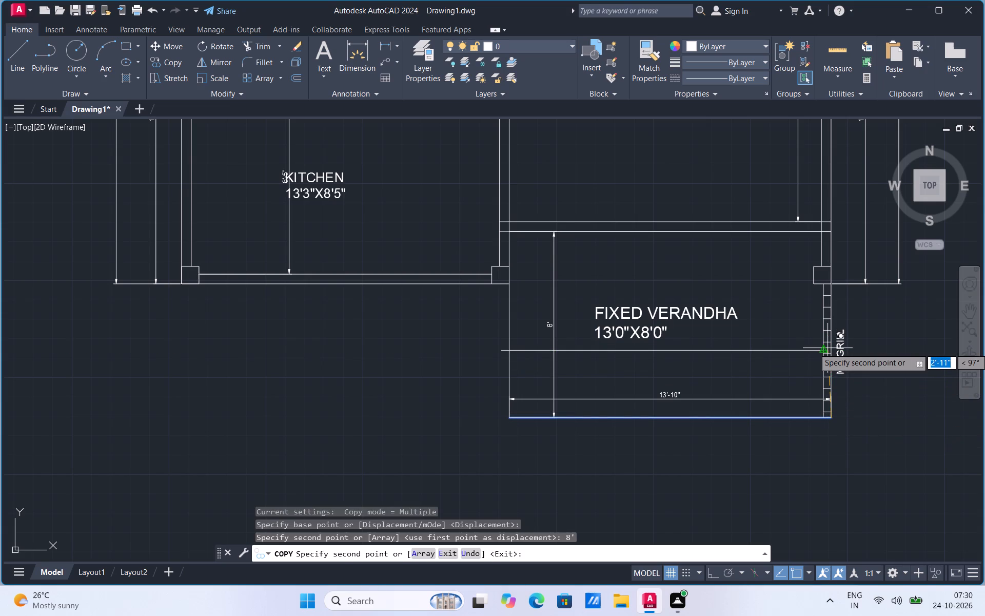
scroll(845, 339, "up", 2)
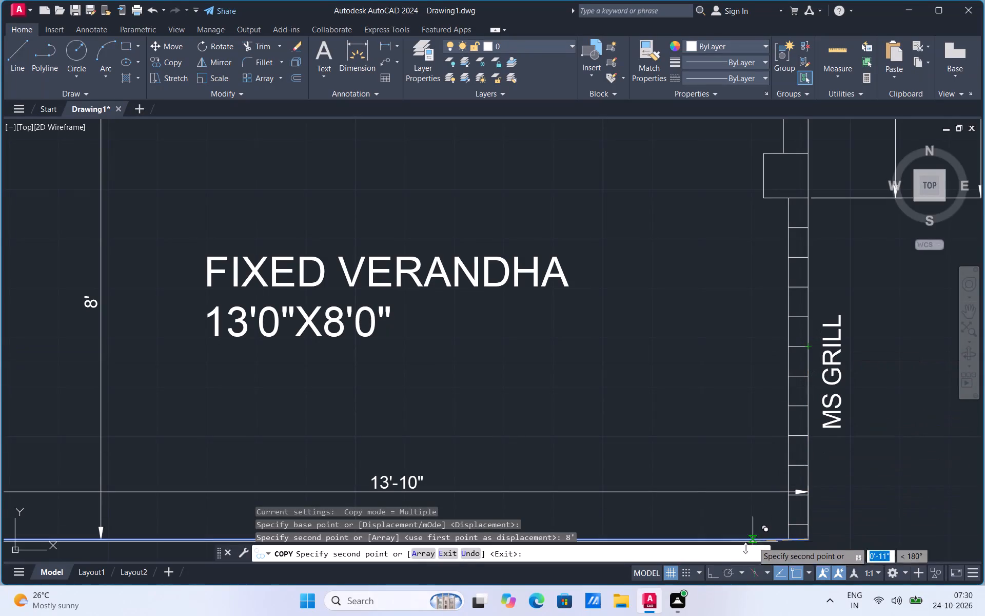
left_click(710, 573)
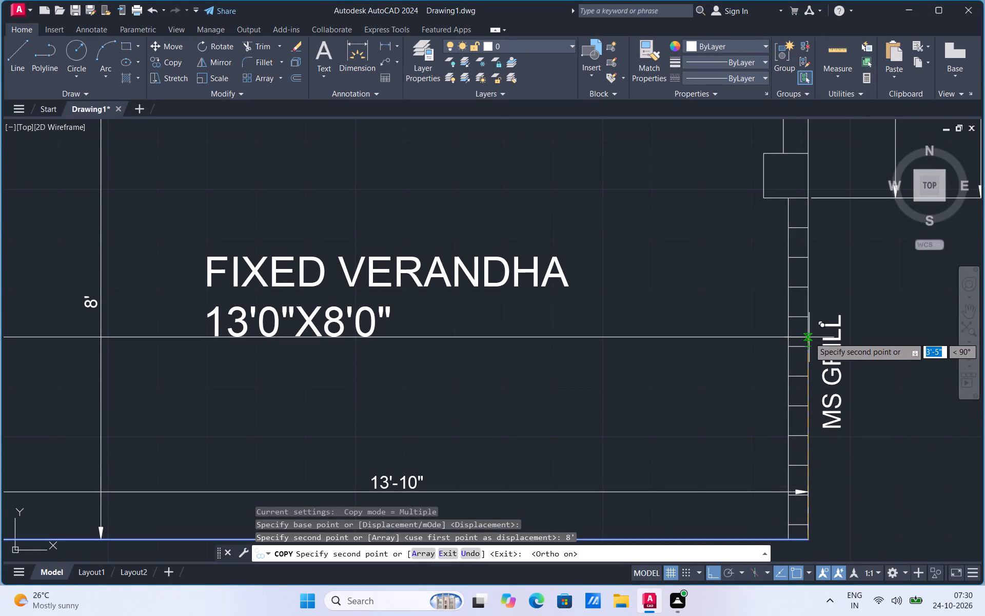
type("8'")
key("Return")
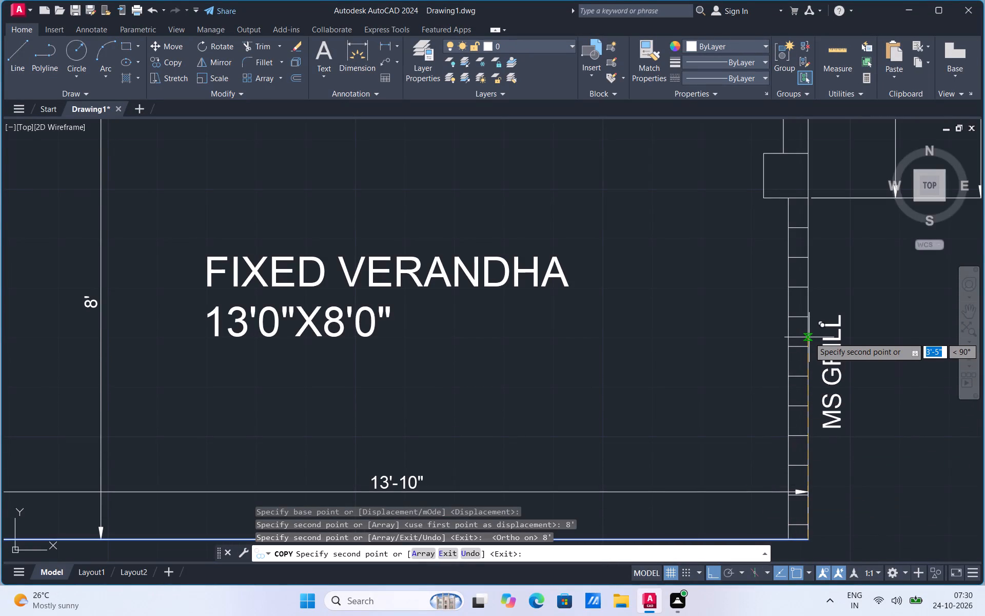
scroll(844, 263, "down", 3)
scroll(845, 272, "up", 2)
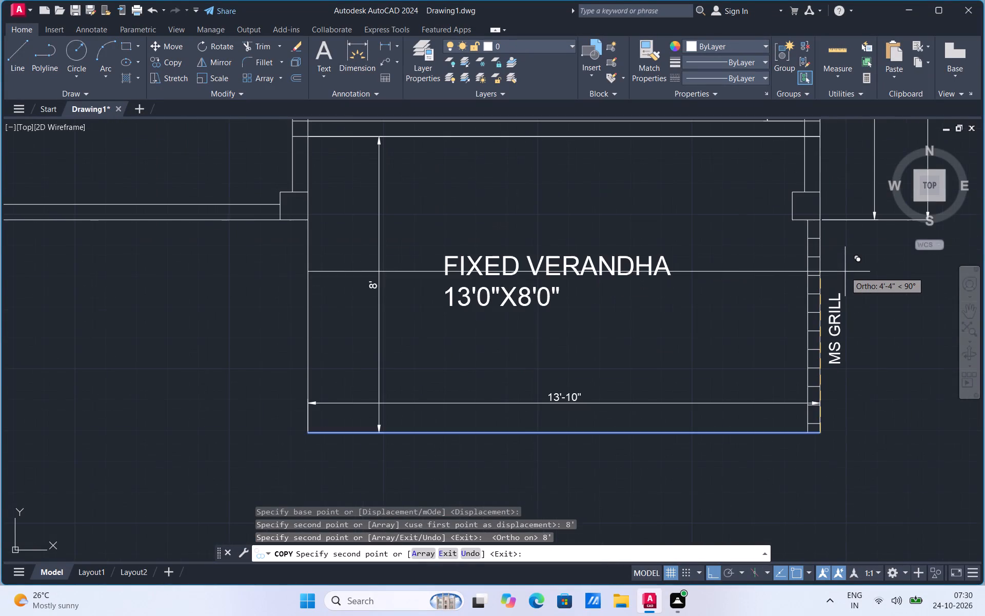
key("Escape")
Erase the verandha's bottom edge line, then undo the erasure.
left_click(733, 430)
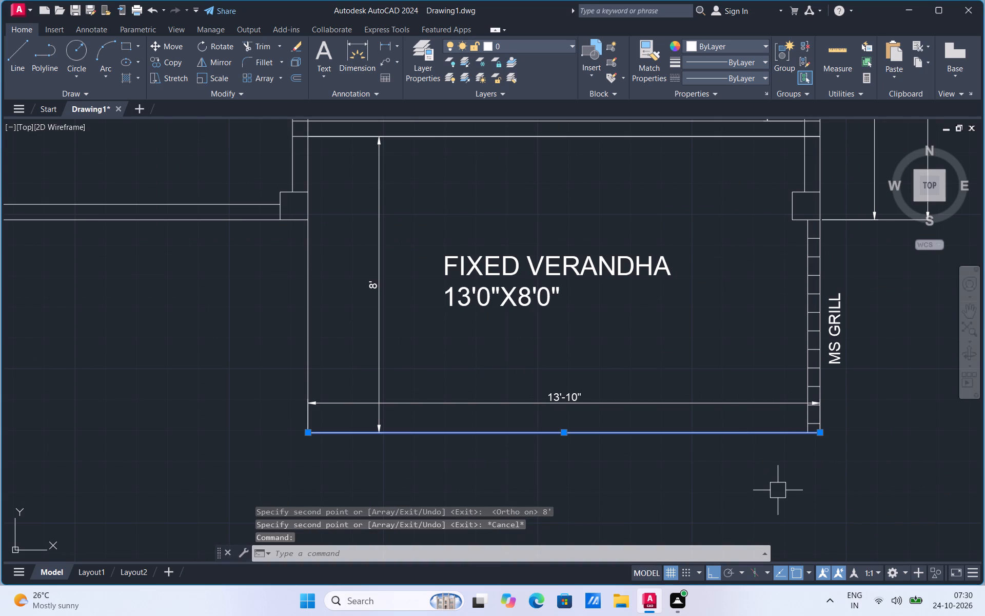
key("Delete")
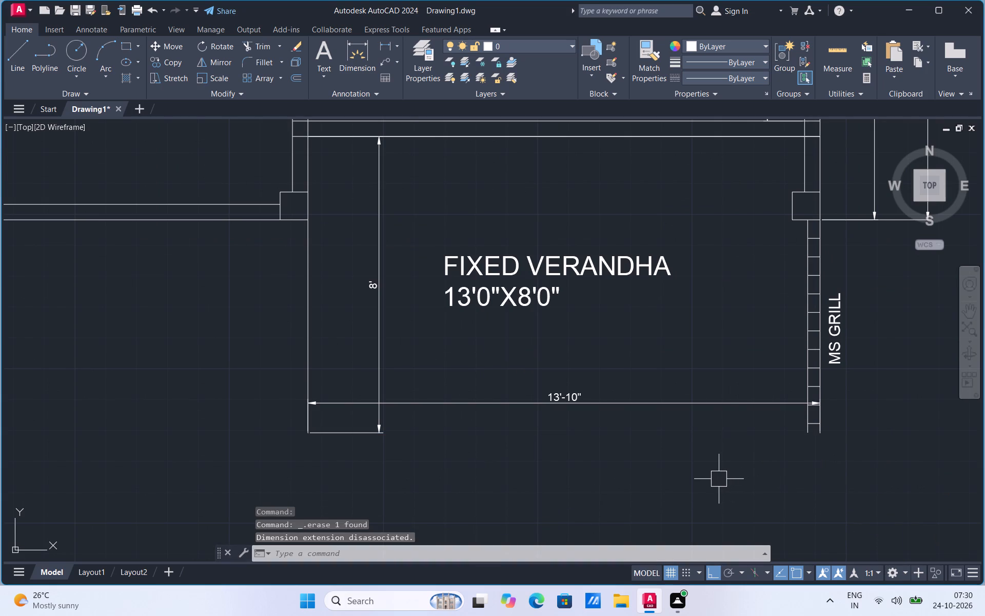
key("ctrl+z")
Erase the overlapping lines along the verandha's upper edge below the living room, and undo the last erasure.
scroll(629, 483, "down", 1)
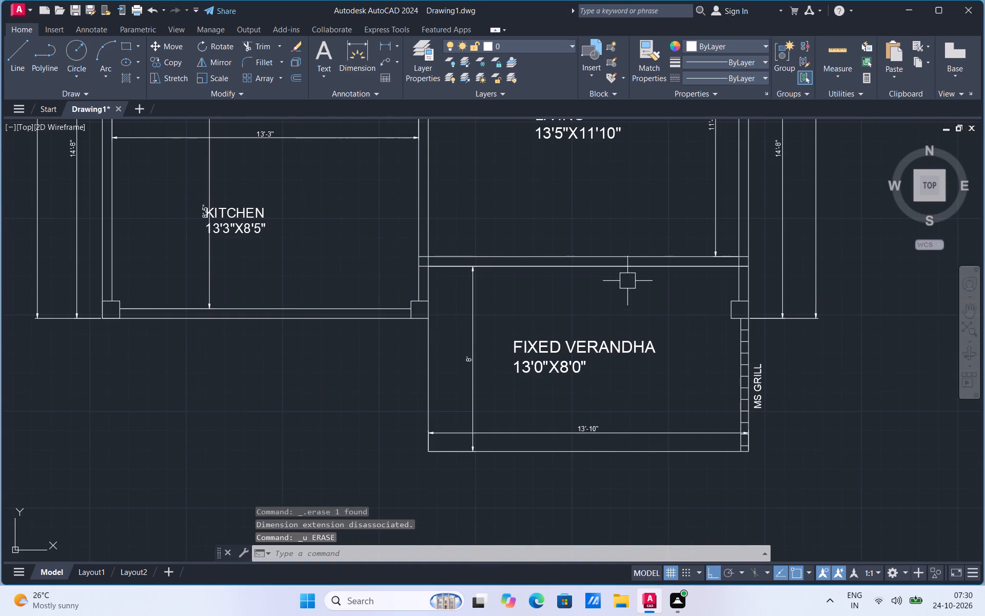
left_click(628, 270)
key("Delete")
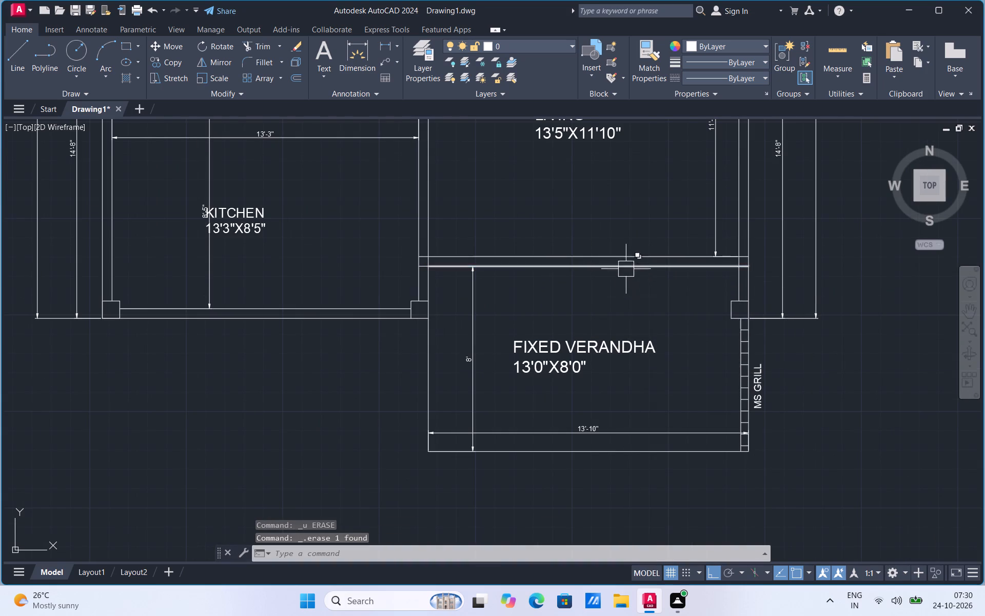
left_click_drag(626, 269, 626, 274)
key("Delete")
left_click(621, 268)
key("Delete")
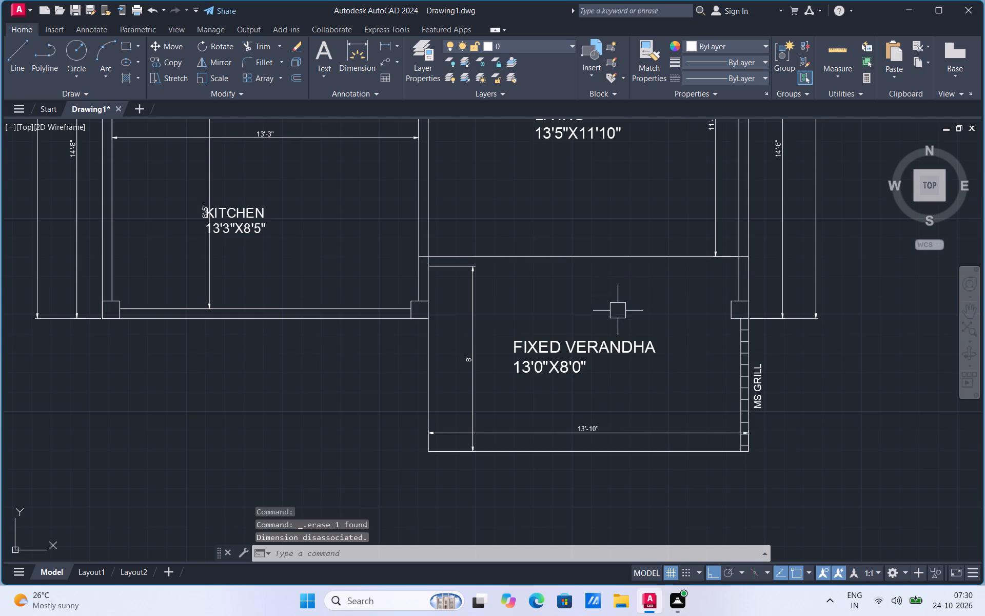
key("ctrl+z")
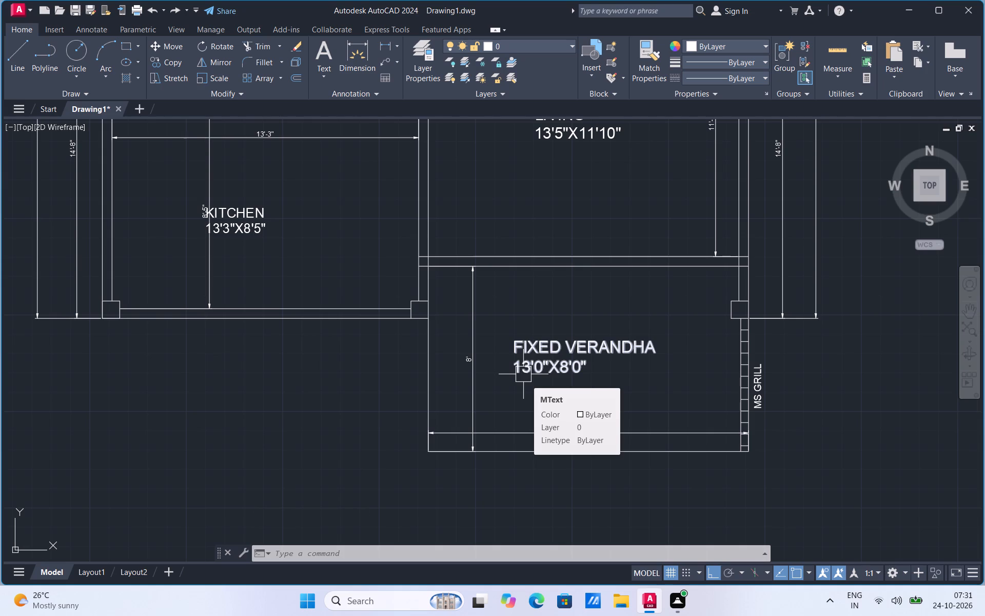
Copy the verandha's left edge line 10" to the left, using its upper end at the kitchen column corner as base point.
left_click(434, 364)
right_click(434, 364)
left_click(479, 162)
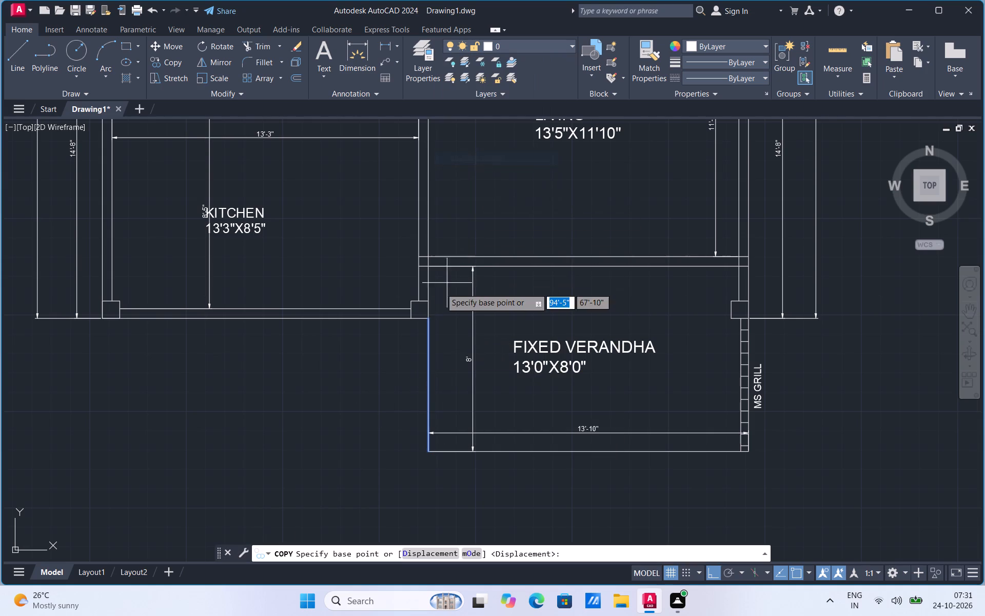
left_click(430, 317)
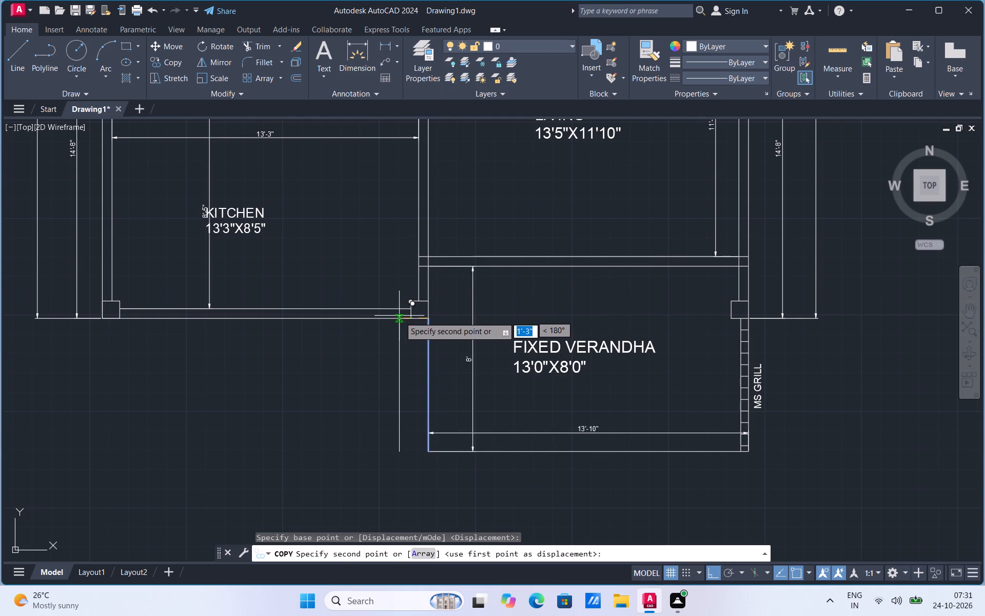
scroll(528, 332, "down", 1)
scroll(422, 343, "up", 1)
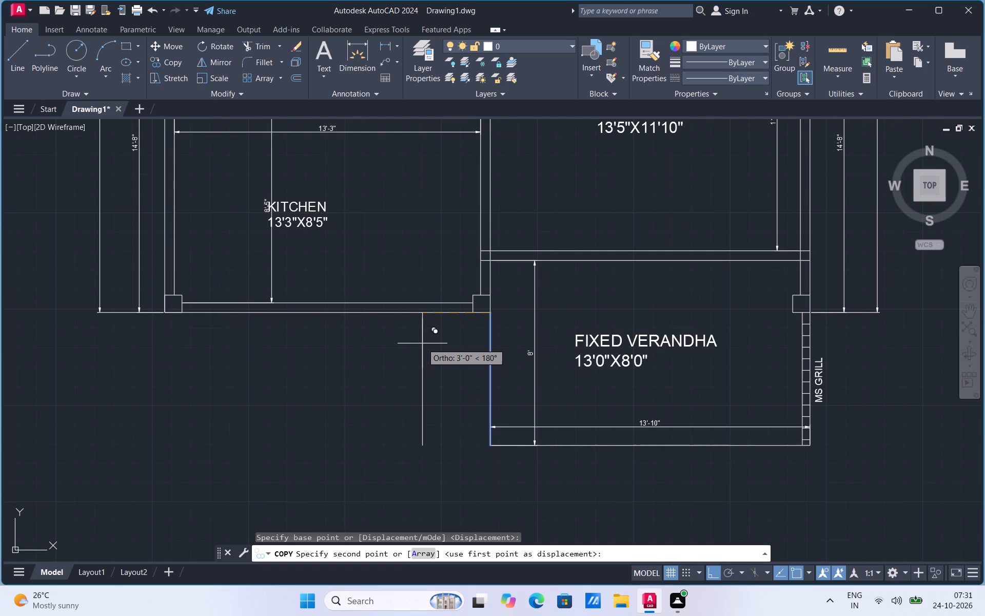
scroll(433, 339, "up", 1)
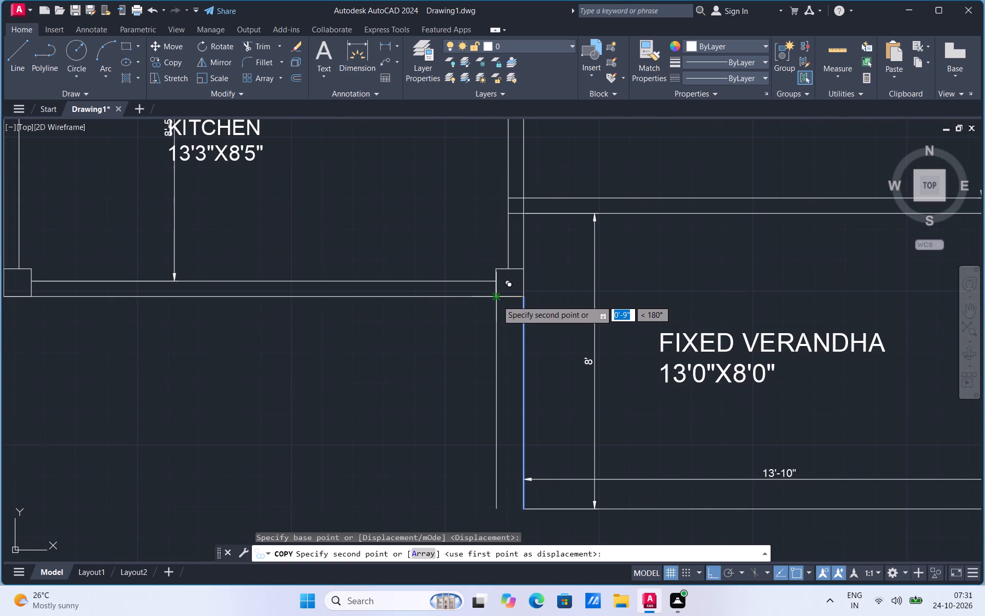
scroll(494, 299, "up", 1)
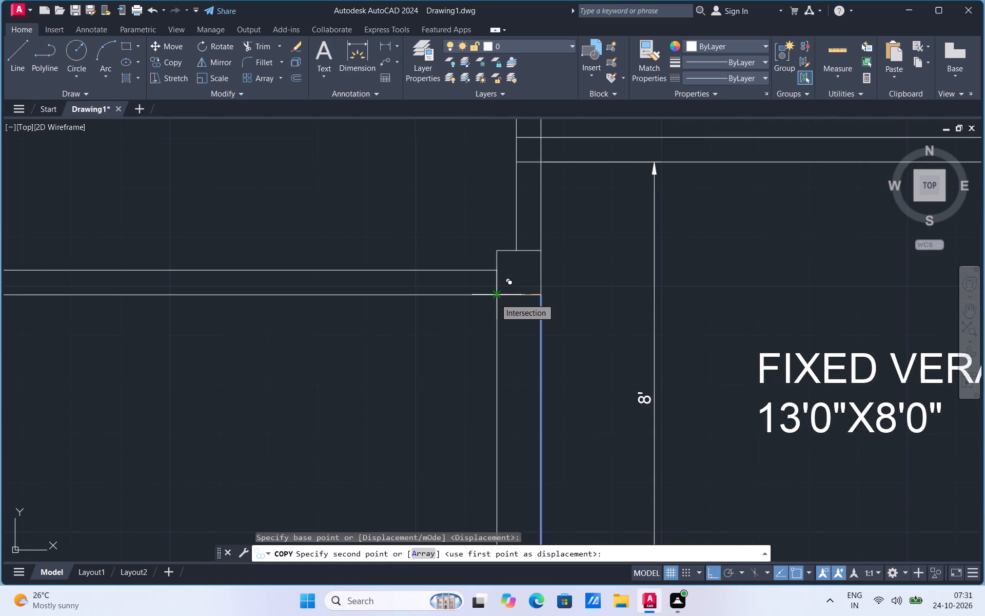
type("10")
key("Return")
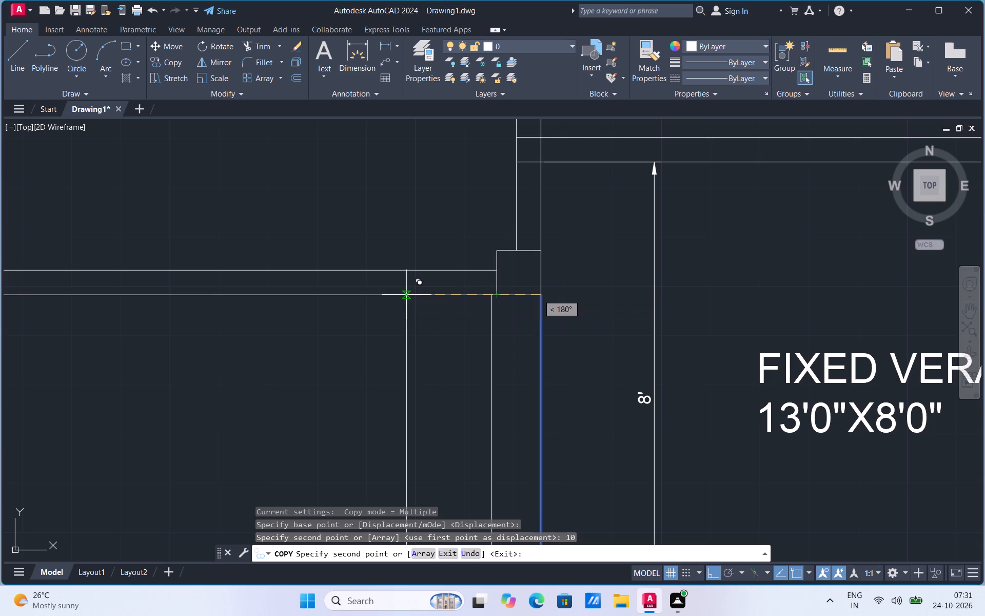
Place further copies of the verandha's left edge line at 20", 30", 40", 50" and 60" to its left.
type("20")
key("Return")
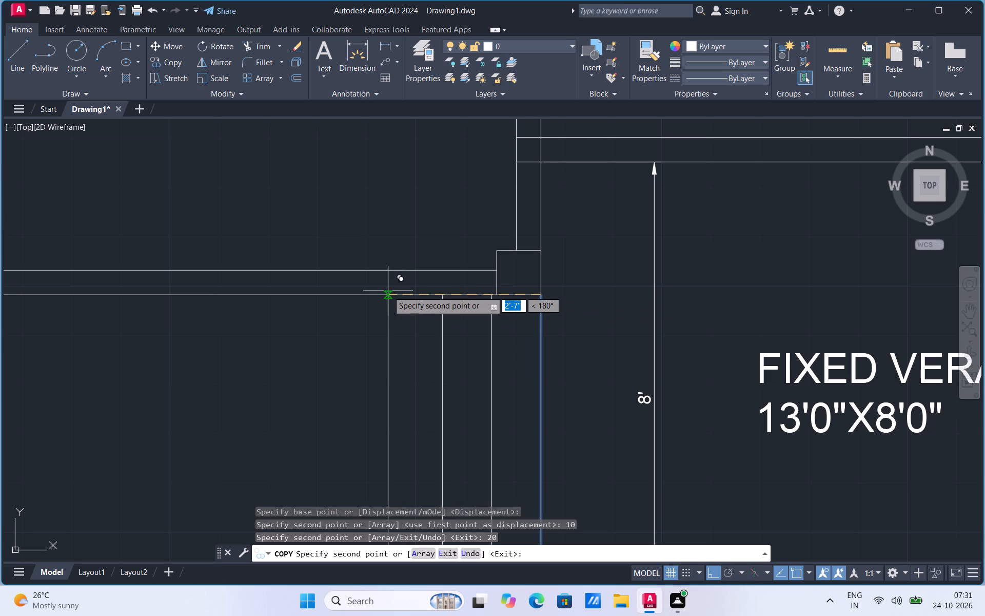
type("30")
key("Return")
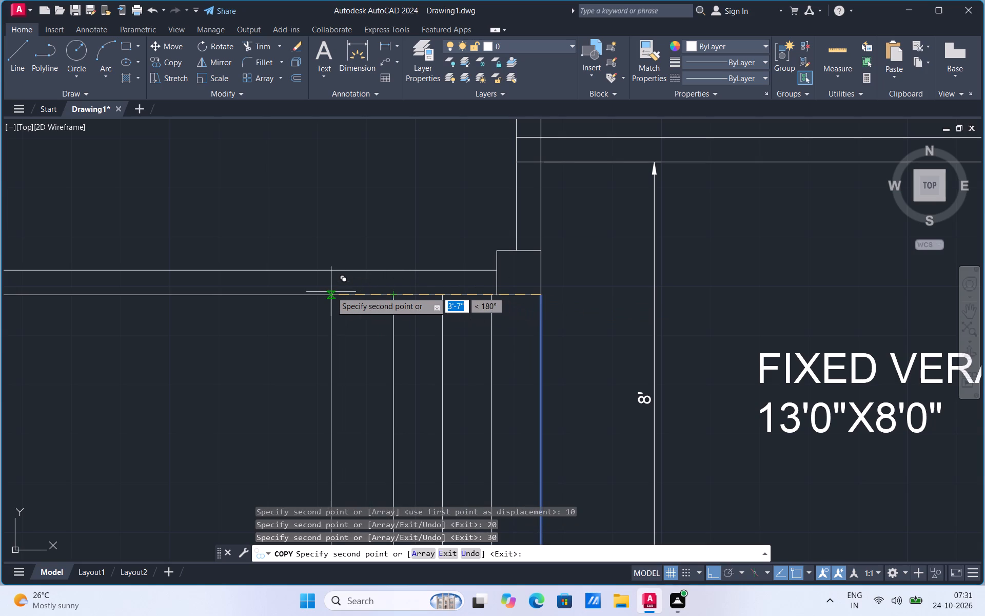
type("40")
key("Return")
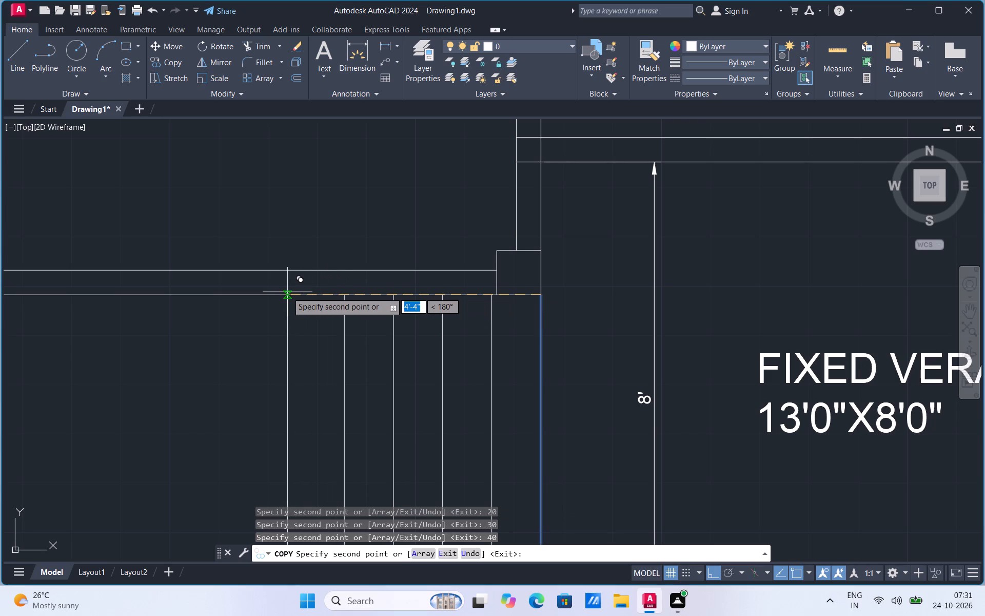
type("50")
key("Return")
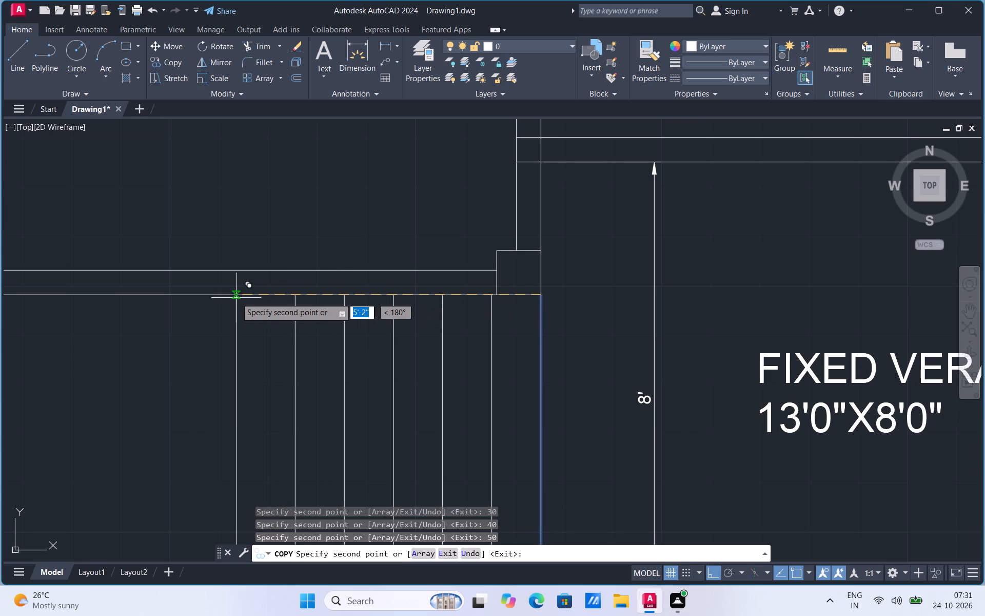
type("60")
key("Return")
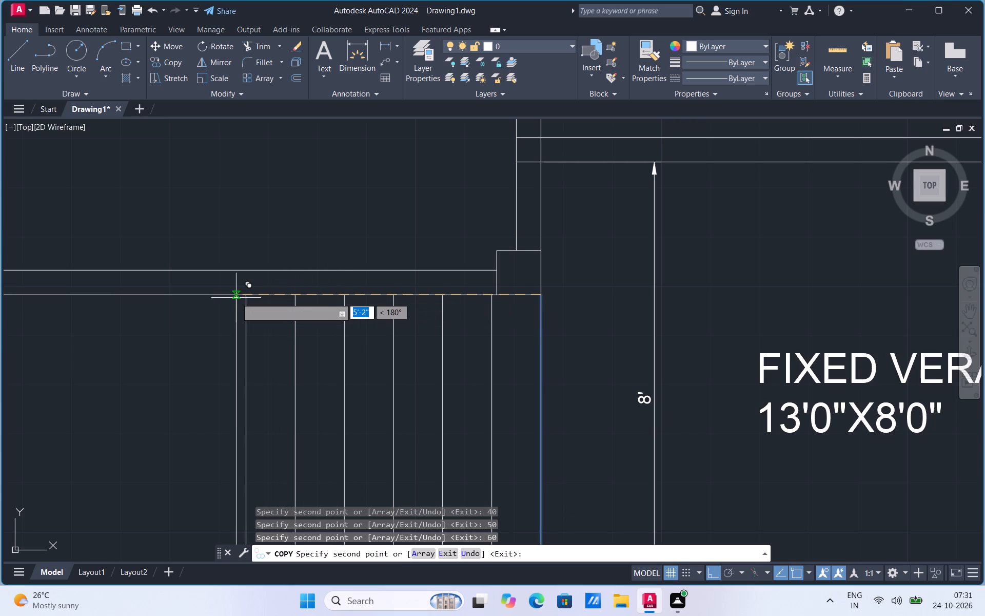
key("Escape")
Extend the verandha's bottom edge line leftward across all the copied lines to the outermost one, closing the steps' lower side.
scroll(506, 243, "down", 3)
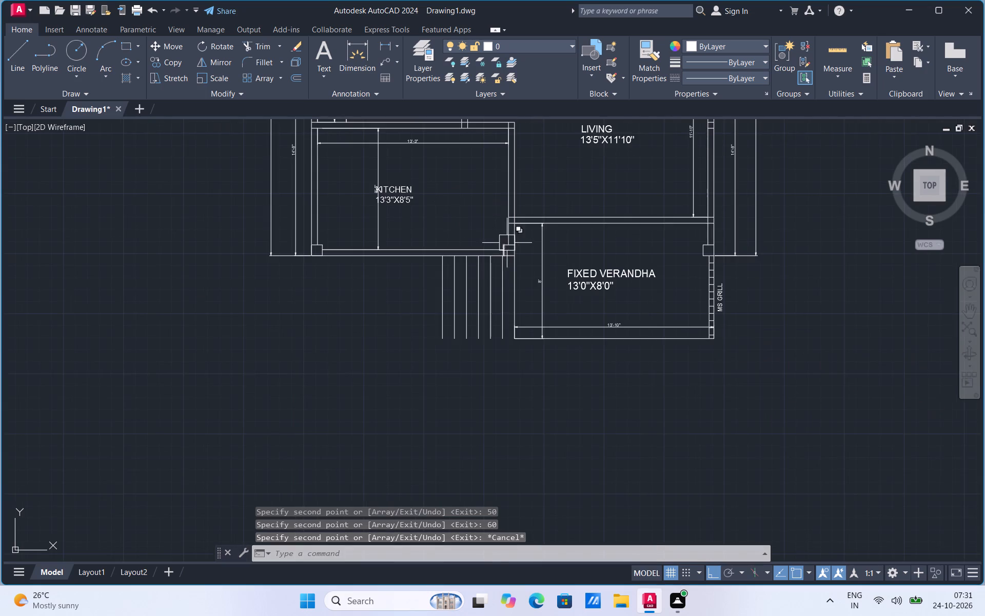
scroll(485, 331, "up", 2)
key("e")
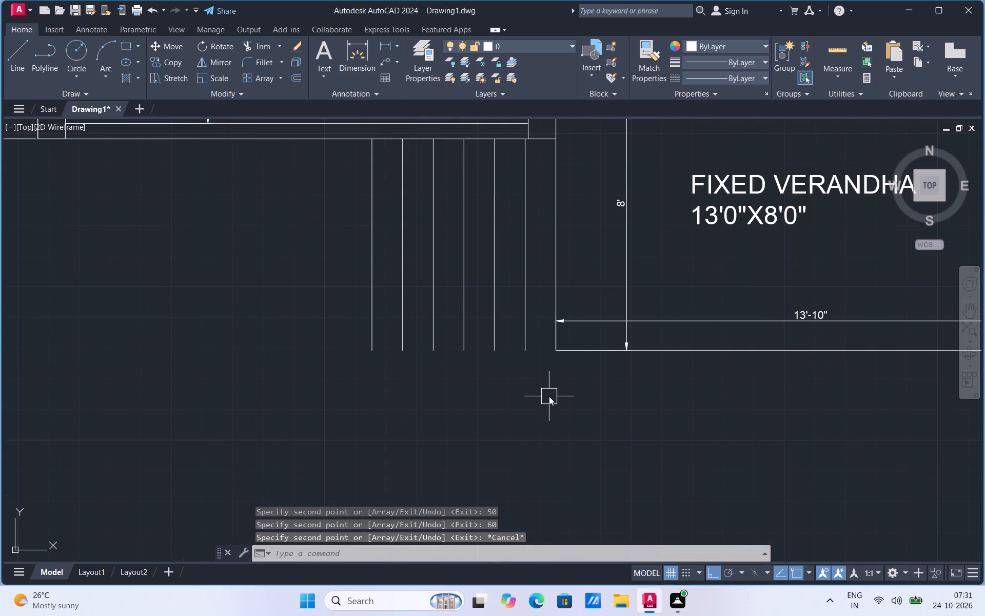
key("x")
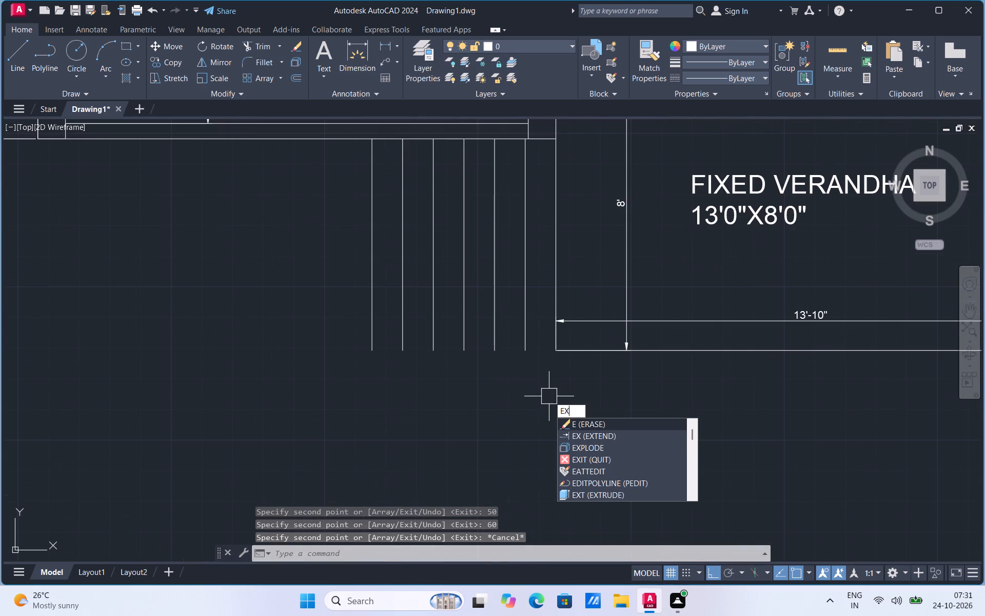
left_click(621, 426)
left_click(672, 350)
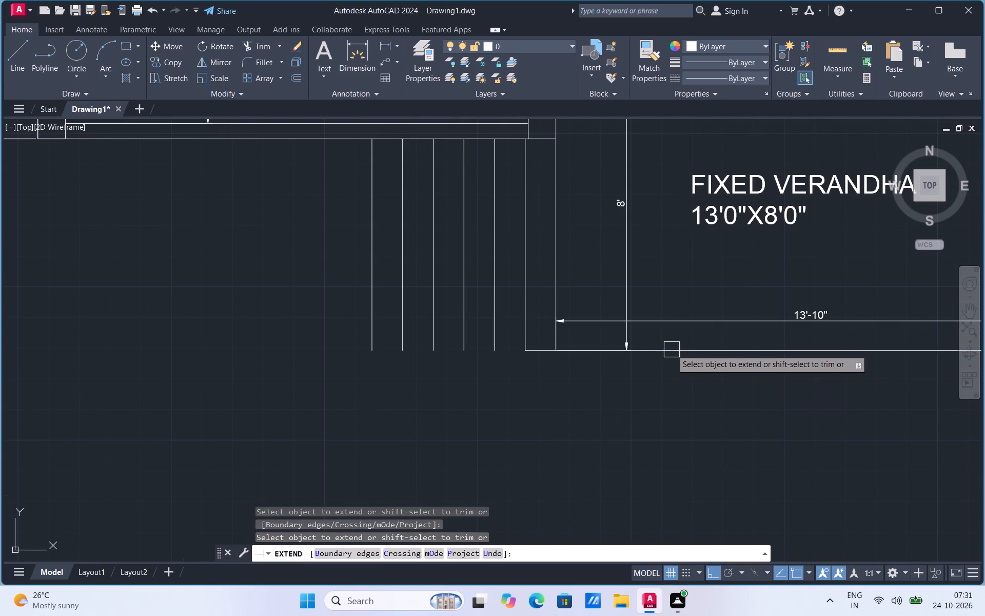
left_click(692, 348)
left_click(730, 348)
left_click(714, 354)
left_click(701, 356)
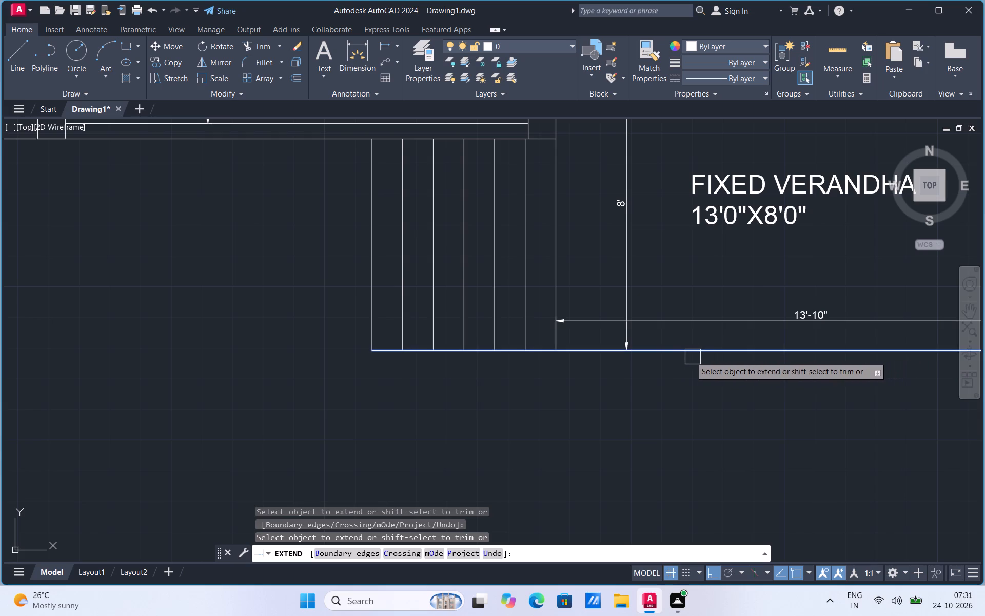
left_click_drag(692, 355, 690, 371)
scroll(580, 444, "down", 2)
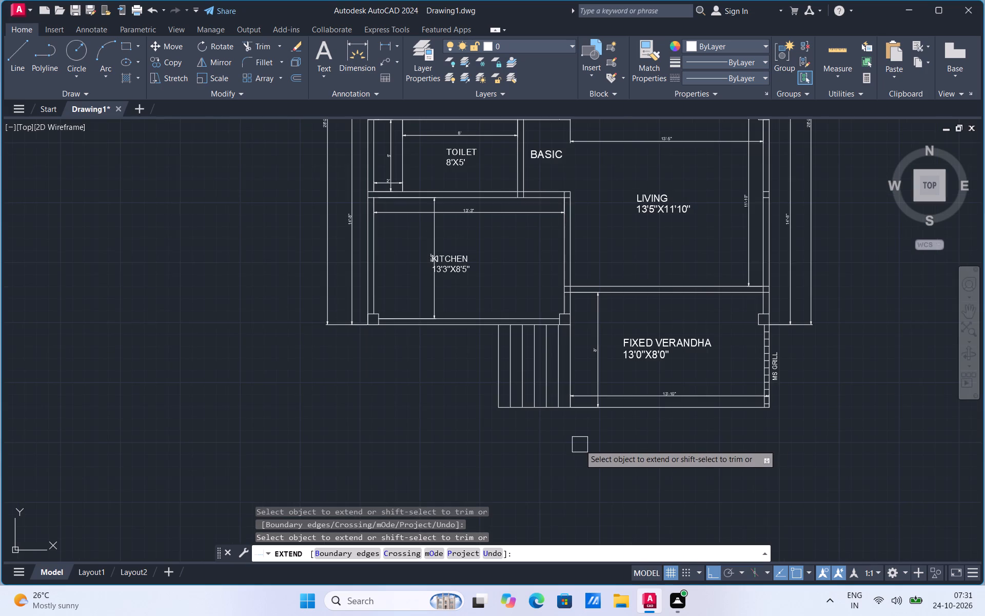
scroll(642, 444, "up", 1)
key("Escape")
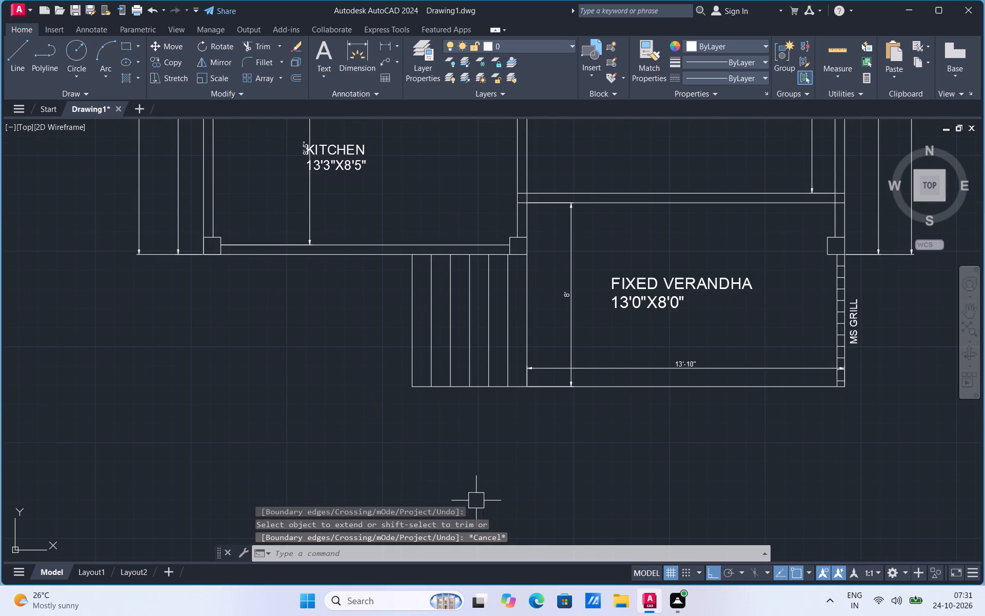
Draw a horizontal line about 12'-6" long leftward from the midpoint of the verandha's left edge, crossing the steps.
scroll(625, 465, "down", 1)
scroll(482, 365, "up", 1)
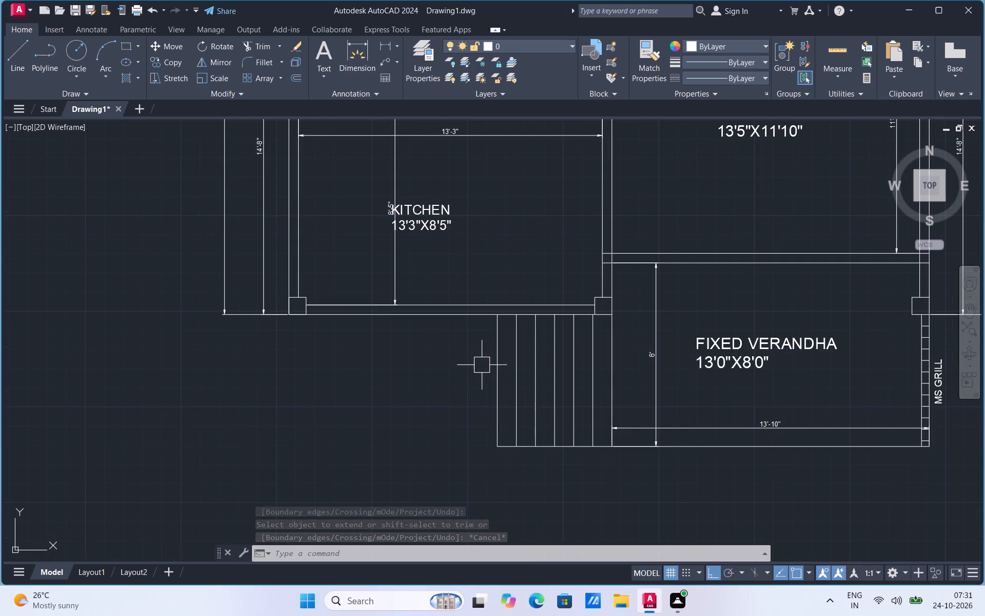
left_click(21, 69)
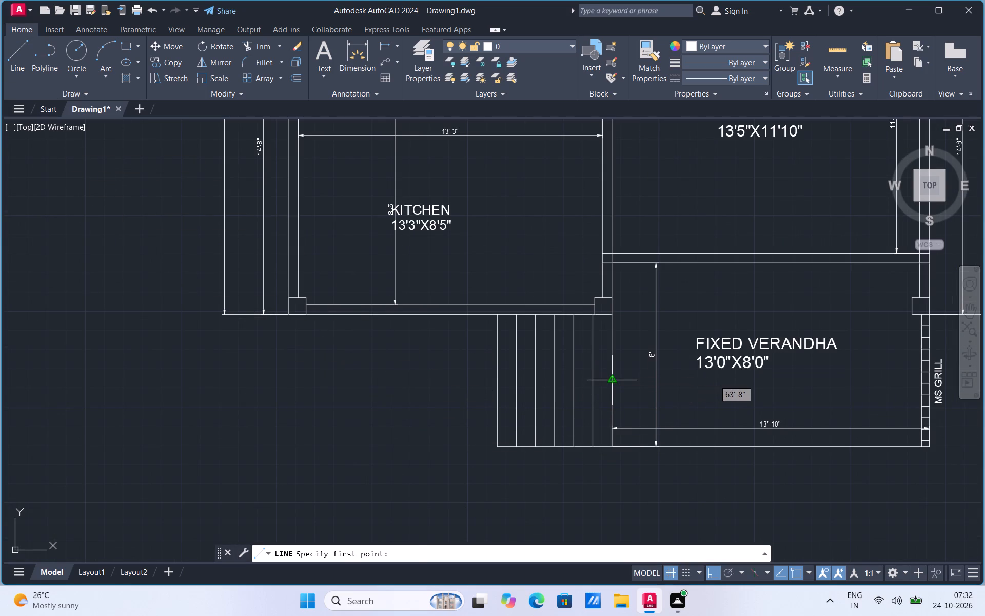
left_click(611, 380)
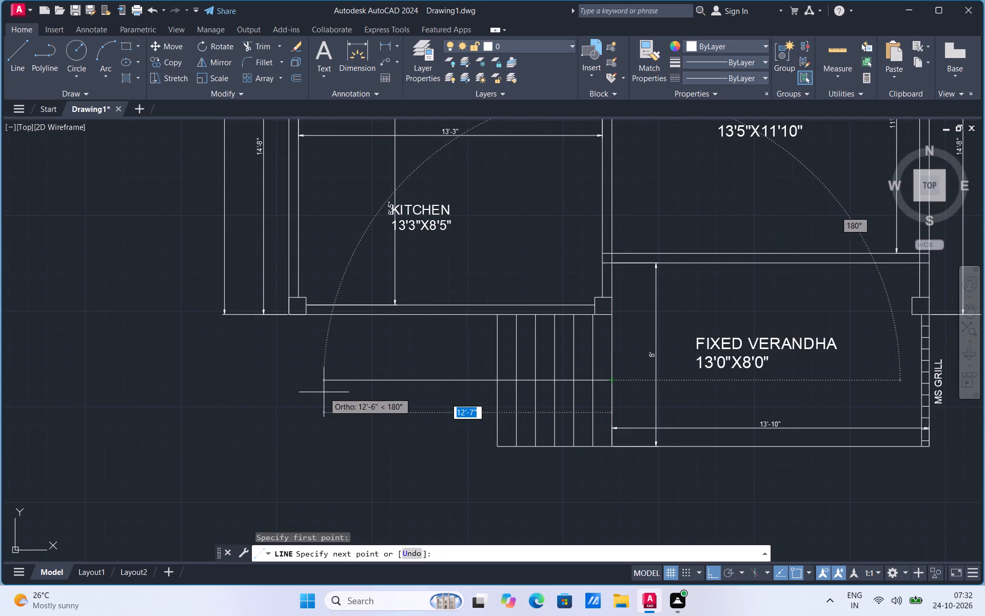
left_click(324, 392)
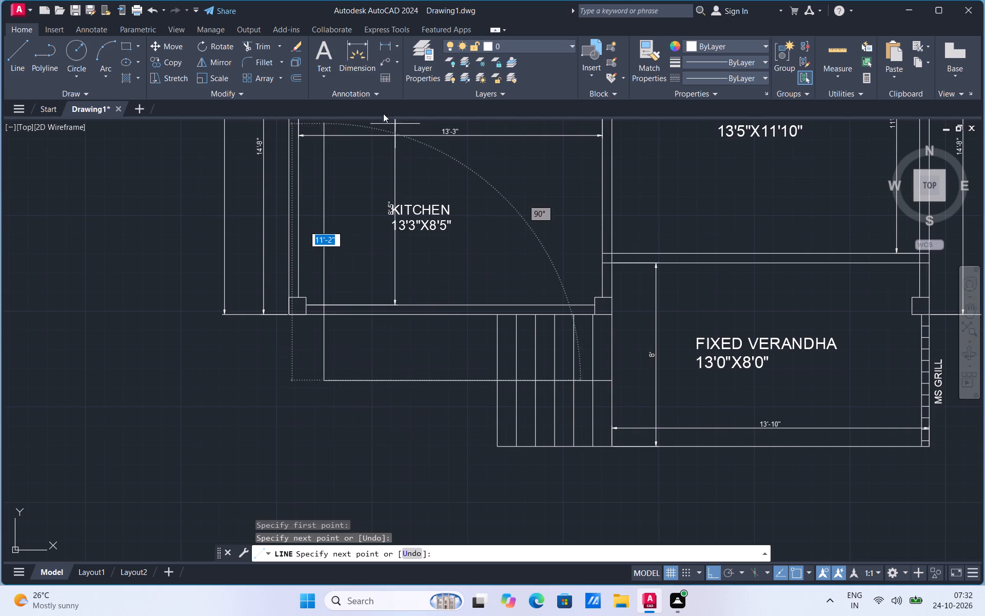
Add the multiline text UP just below the horizontal line, left of the steps.
left_click(322, 79)
left_click(331, 101)
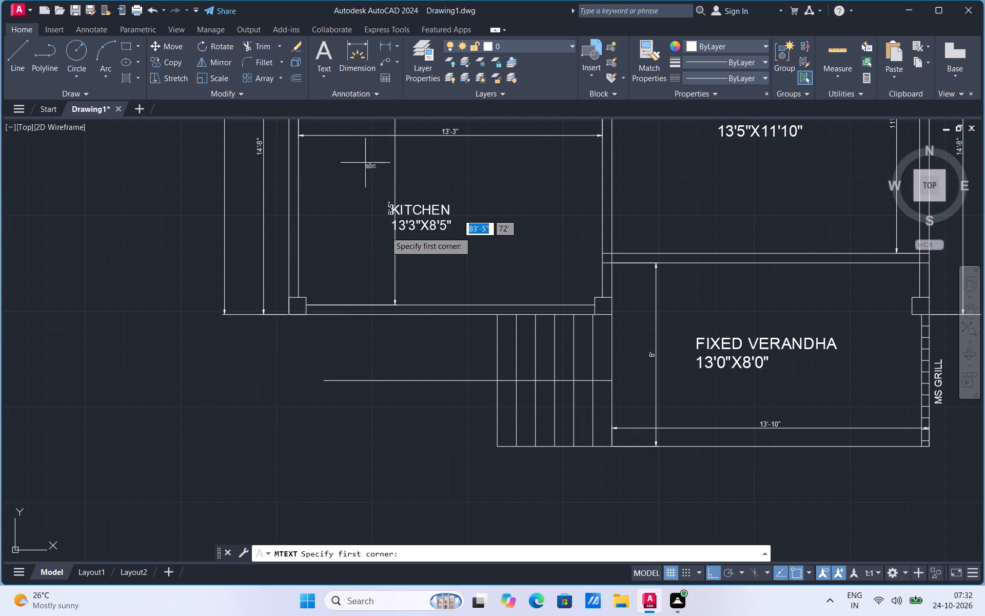
left_click(378, 388)
left_click(411, 400)
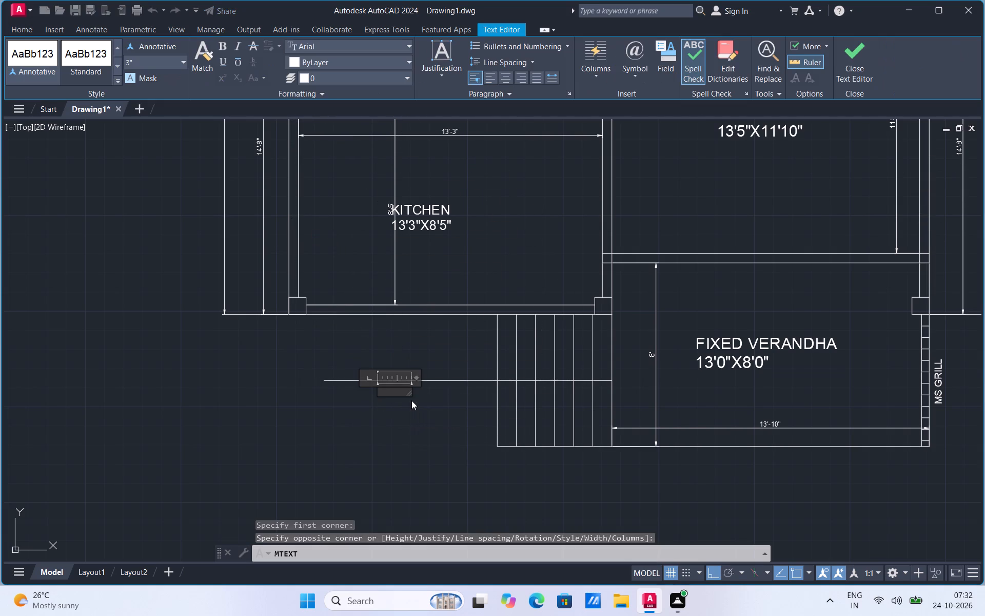
type("UP")
left_click(399, 419)
Enlarge the UP label freehand with Scale to roughly match the room labels, using a base point near the text.
left_click(383, 393)
right_click(383, 393)
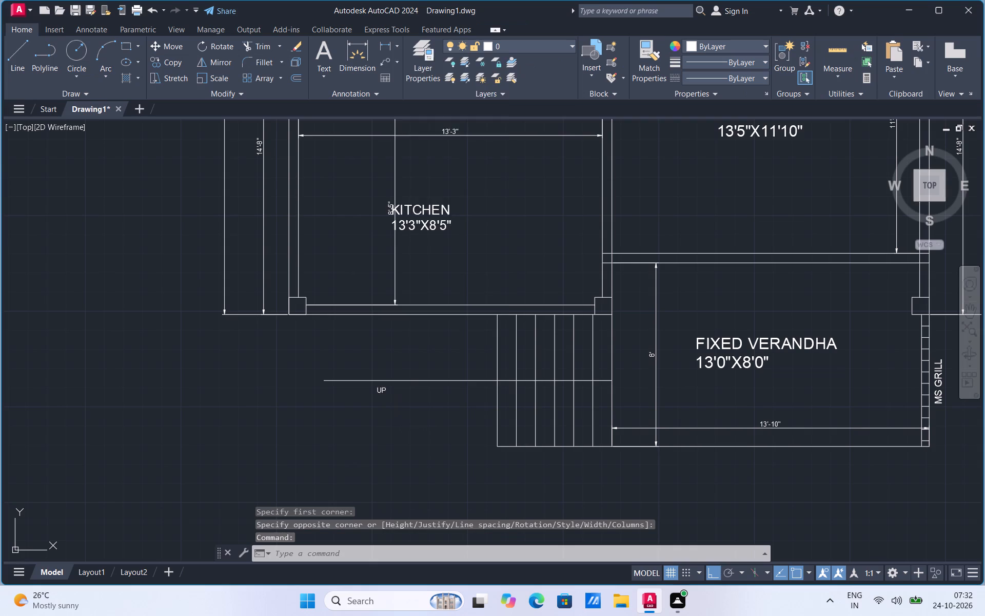
left_click(409, 204)
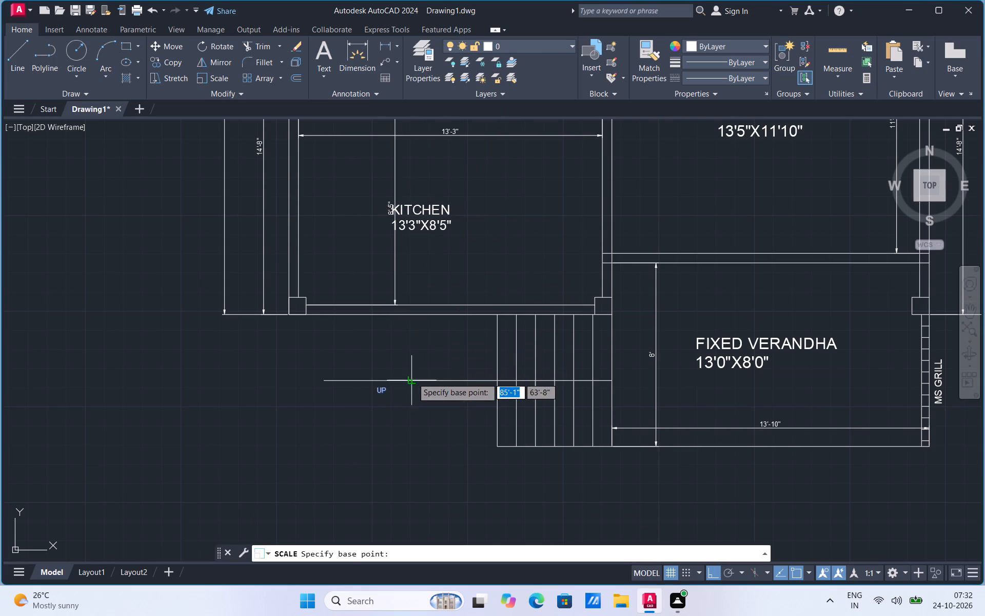
left_click(396, 384)
left_click(443, 356)
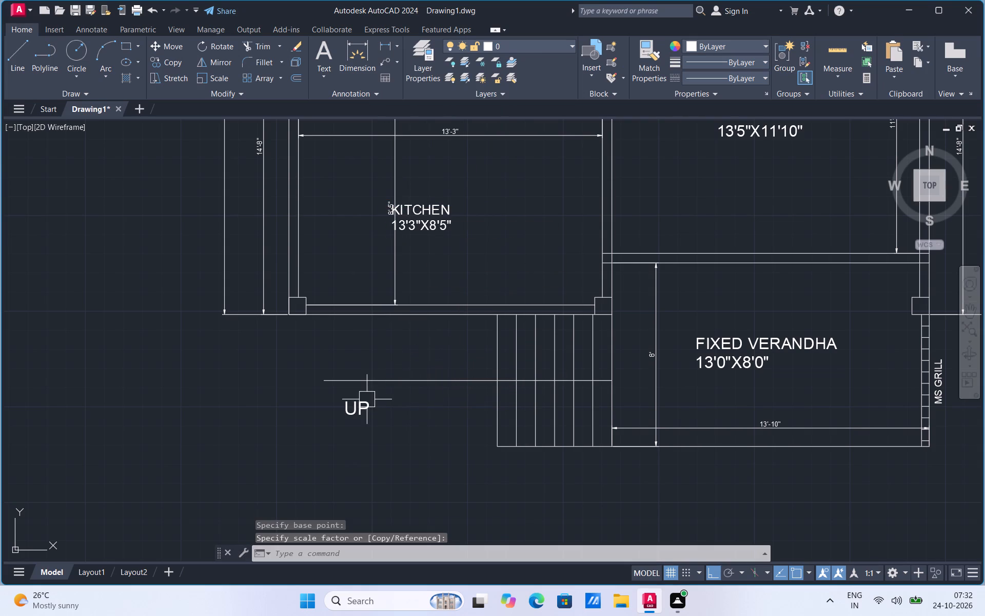
Move the UP label straight up so it sits just above the left part of the horizontal line.
left_click(365, 399)
right_click(365, 399)
left_click(400, 183)
left_click_drag(349, 404, 350, 399)
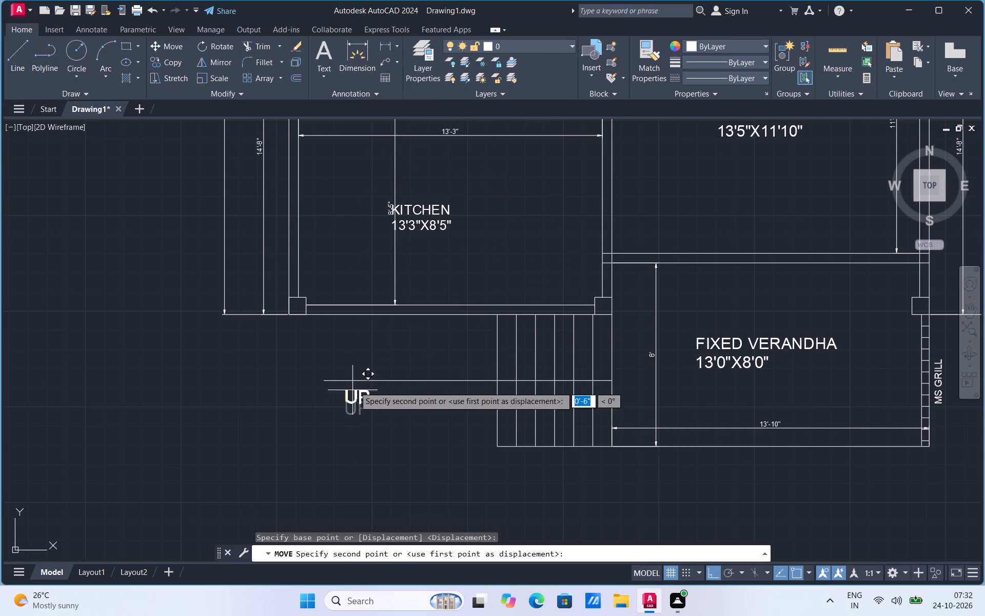
left_click(357, 360)
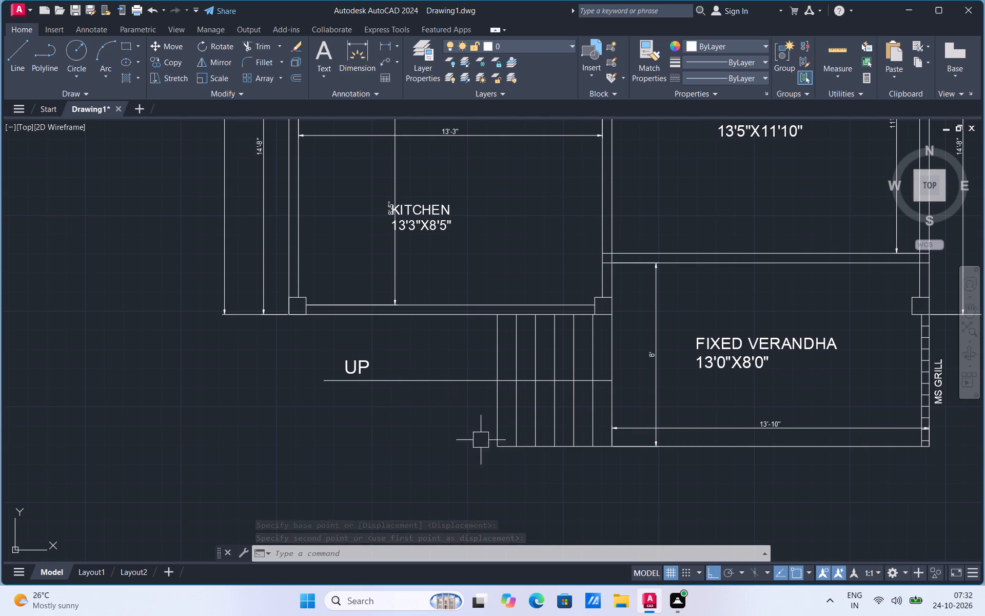
Add a horizontal linear dimension between the kitchen's two outer bottom corners, placing it below the steps.
scroll(409, 420, "down", 1)
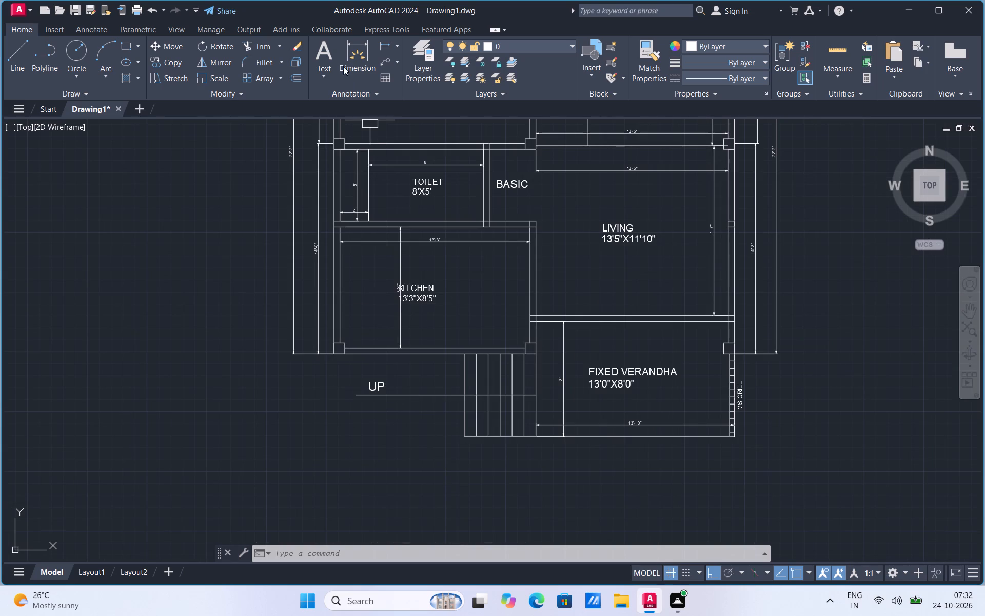
left_click_drag(387, 47, 388, 52)
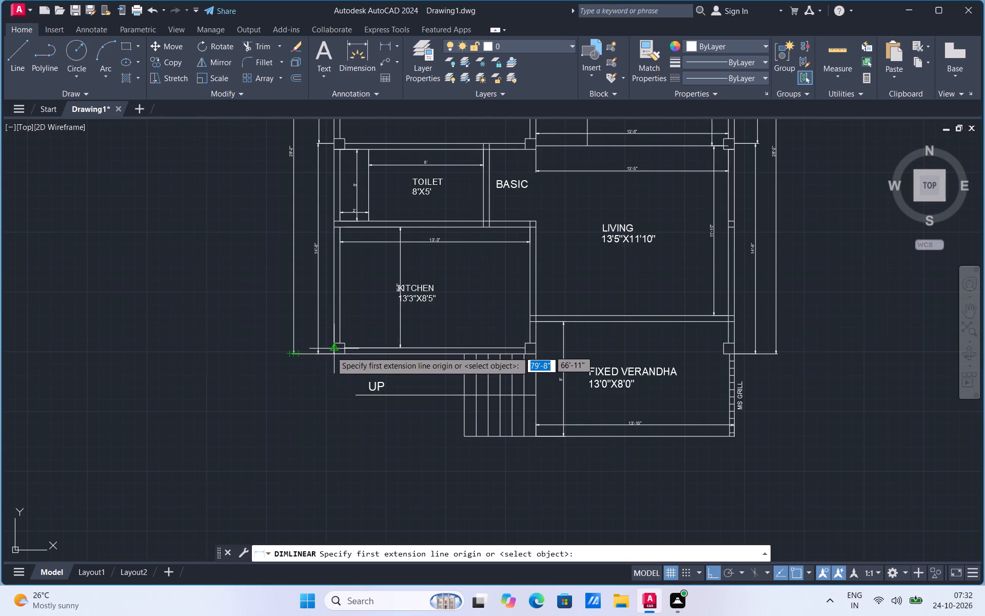
scroll(348, 367, "up", 2)
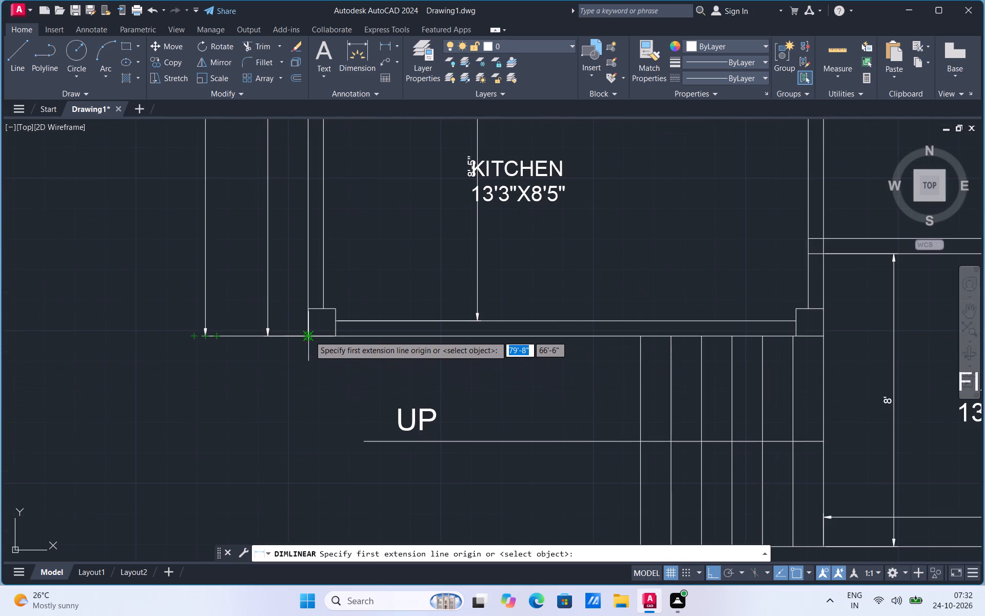
left_click(309, 336)
left_click(821, 337)
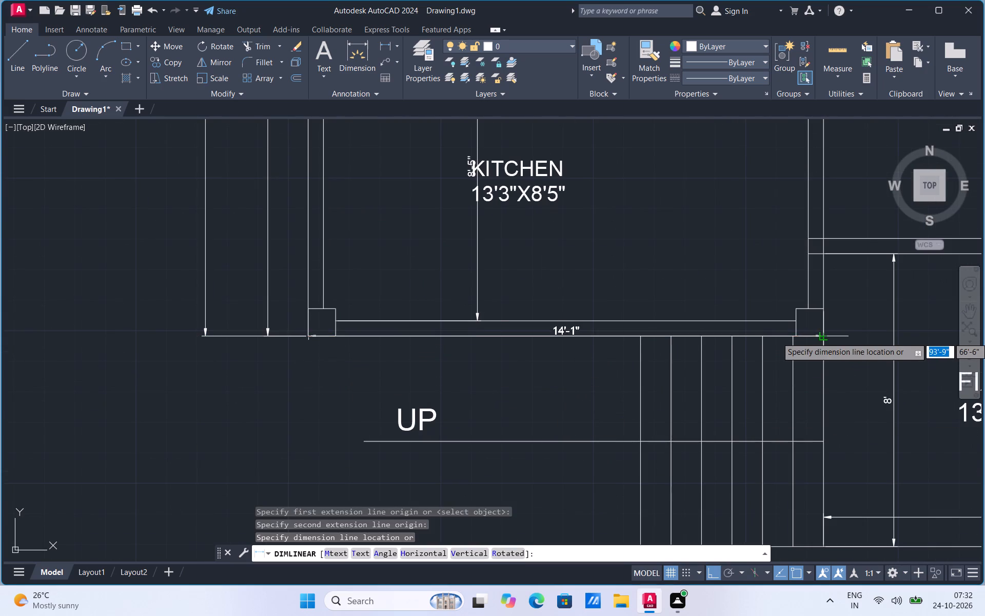
scroll(822, 337, "down", 3)
left_click(832, 403)
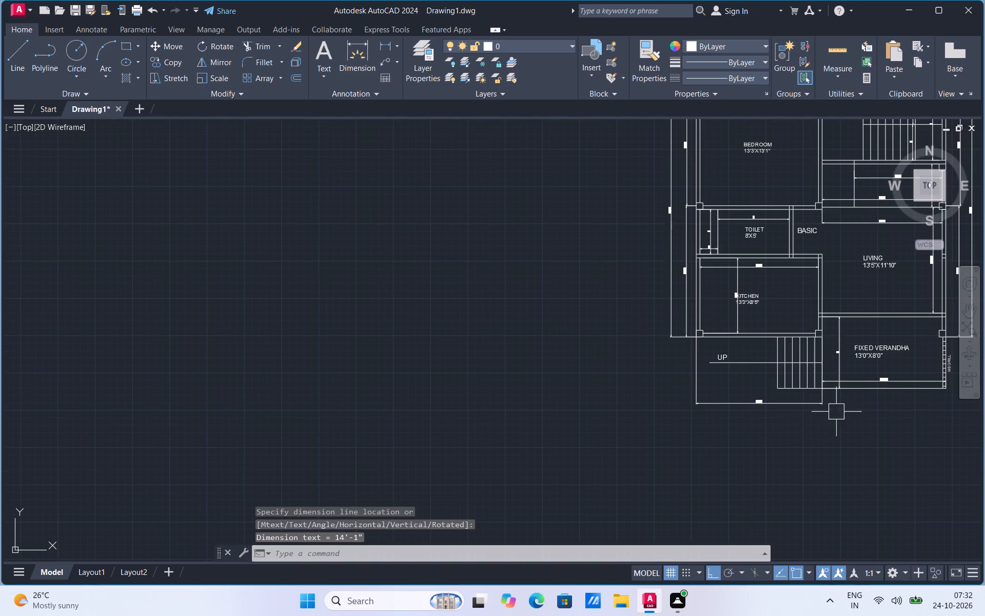
Review the floor plan, examining the new steps, the room labels and the dimensions above the bedroom and below the kitchen.
scroll(885, 393, "up", 3)
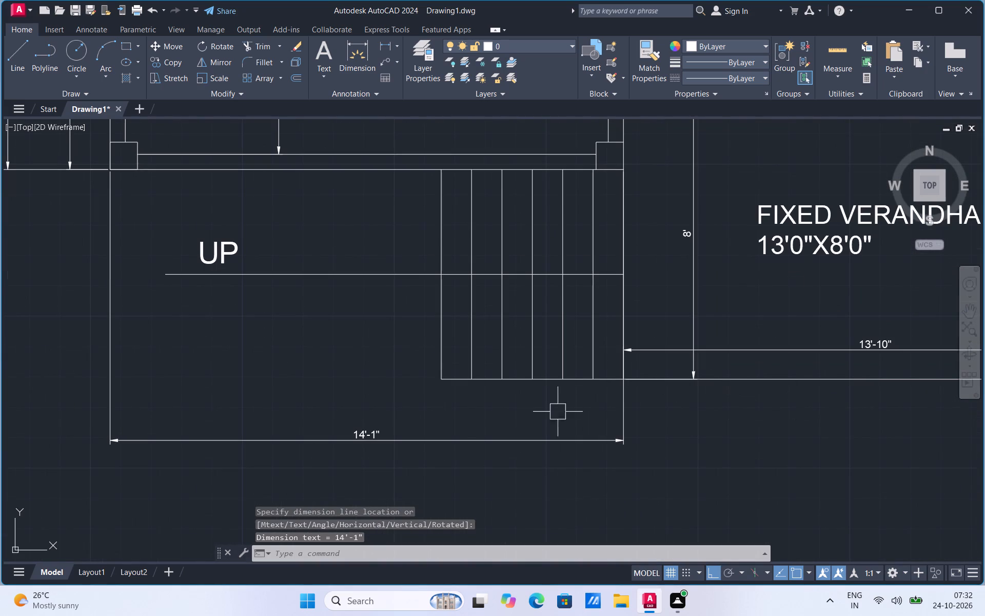
scroll(423, 453, "down", 1)
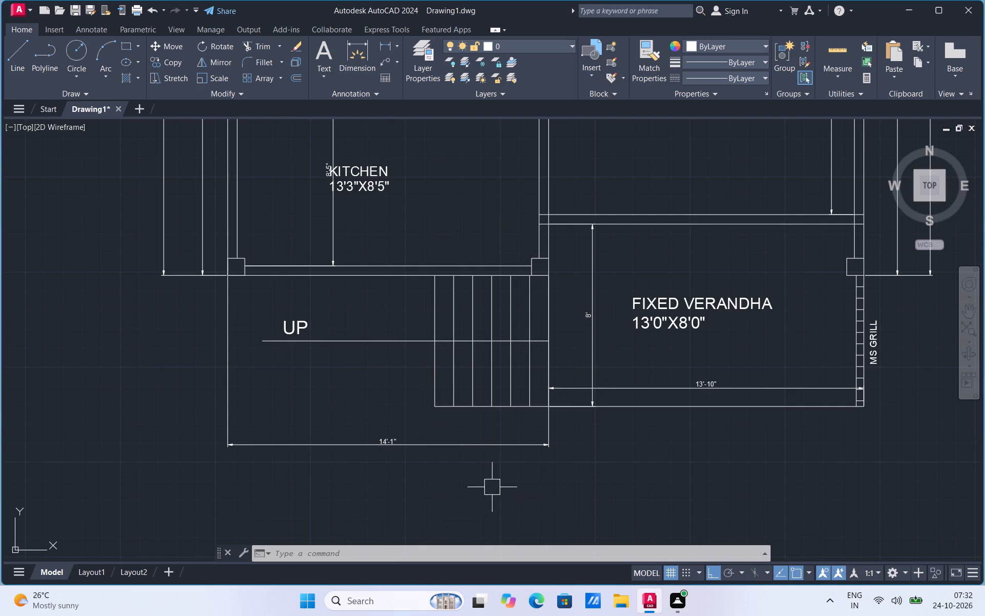
scroll(491, 487, "down", 2)
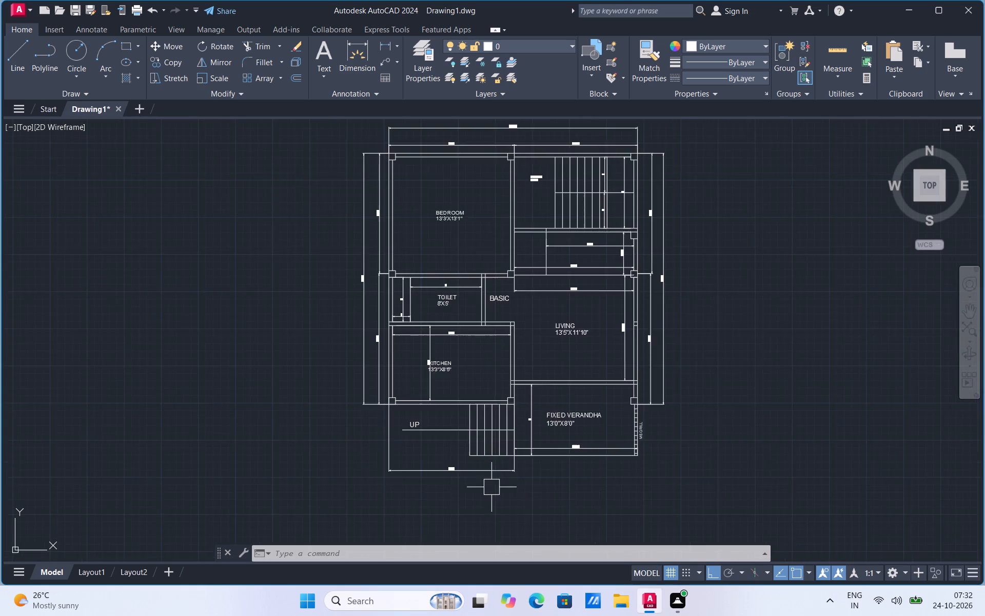
scroll(491, 482, "down", 2)
scroll(487, 420, "up", 4)
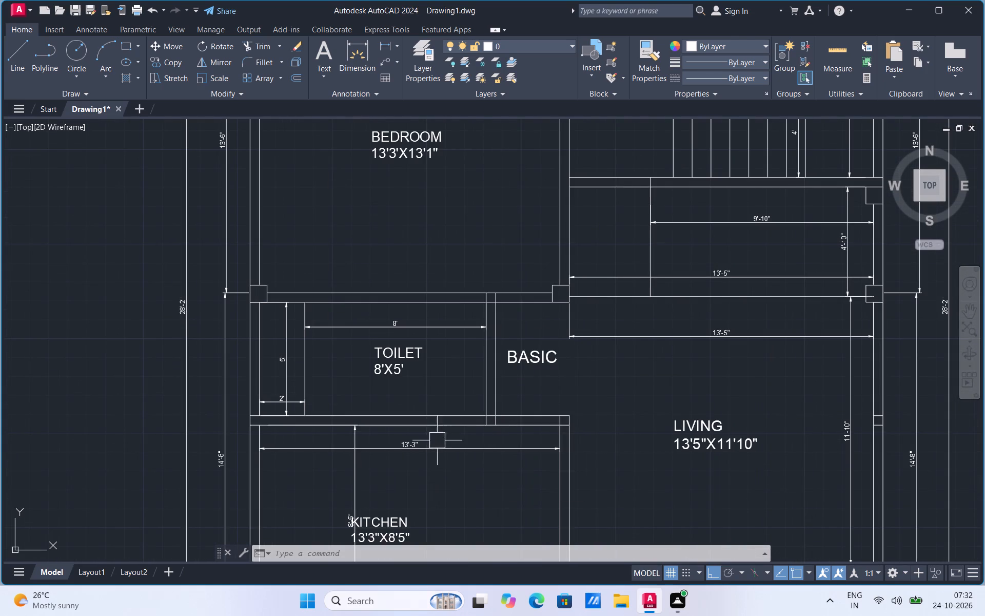
scroll(426, 445, "down", 2)
scroll(427, 265, "up", 2)
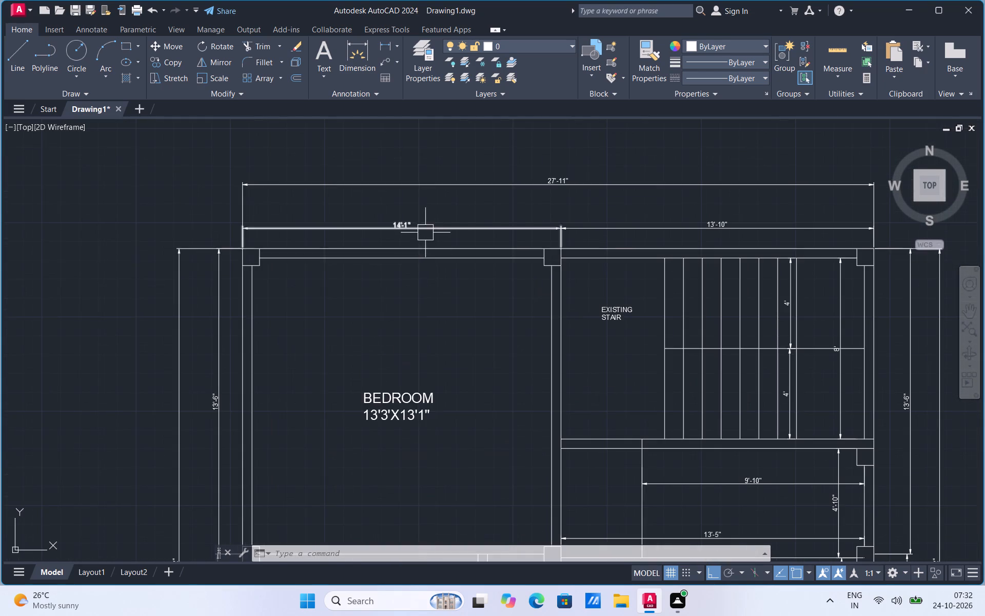
scroll(426, 232, "down", 3)
scroll(459, 403, "up", 3)
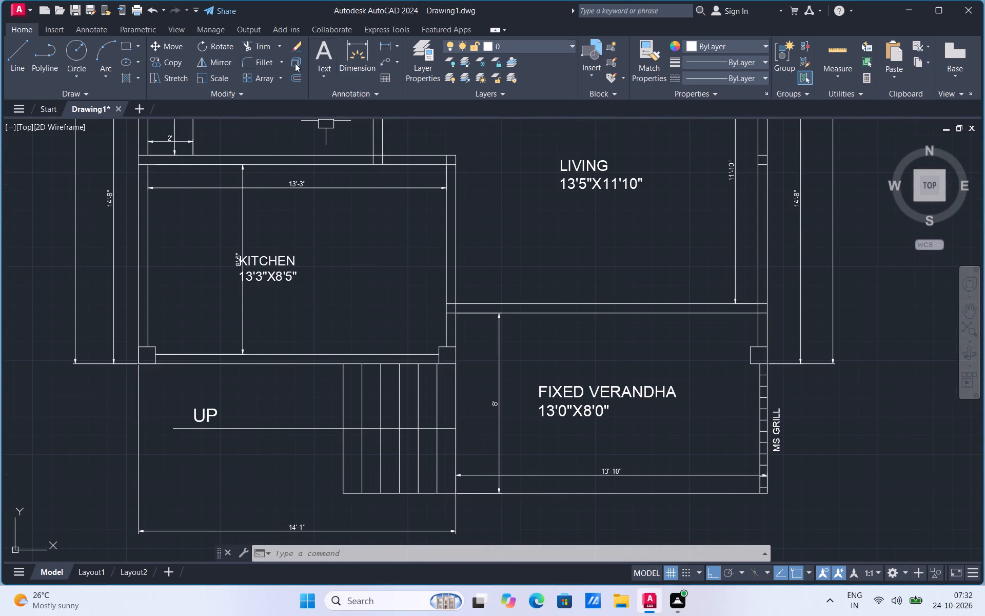
Add a horizontal linear dimension between the verandha's two bottom corners, placing it below in line with the dimension under the steps.
left_click(384, 46)
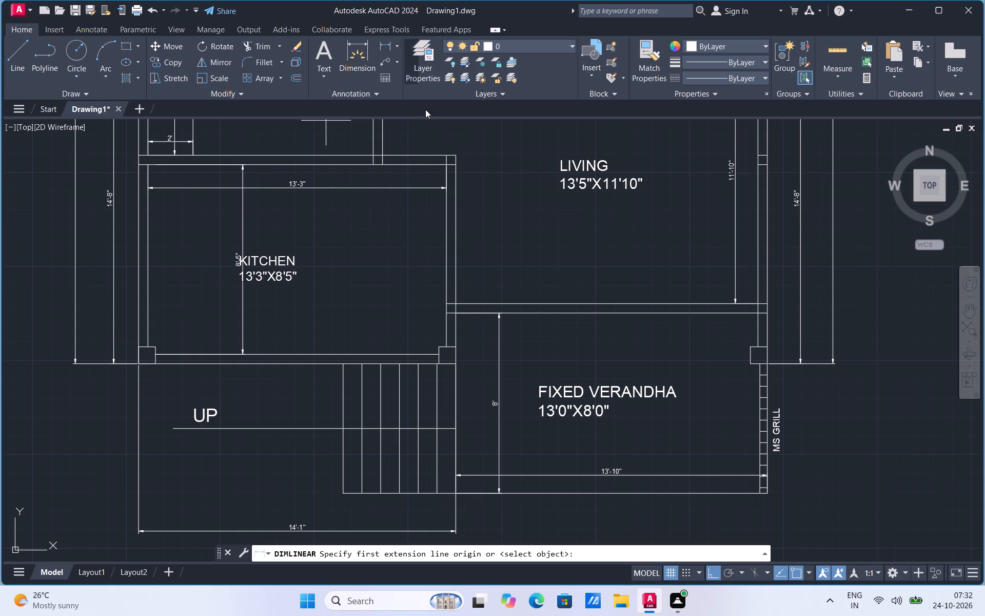
left_click(456, 494)
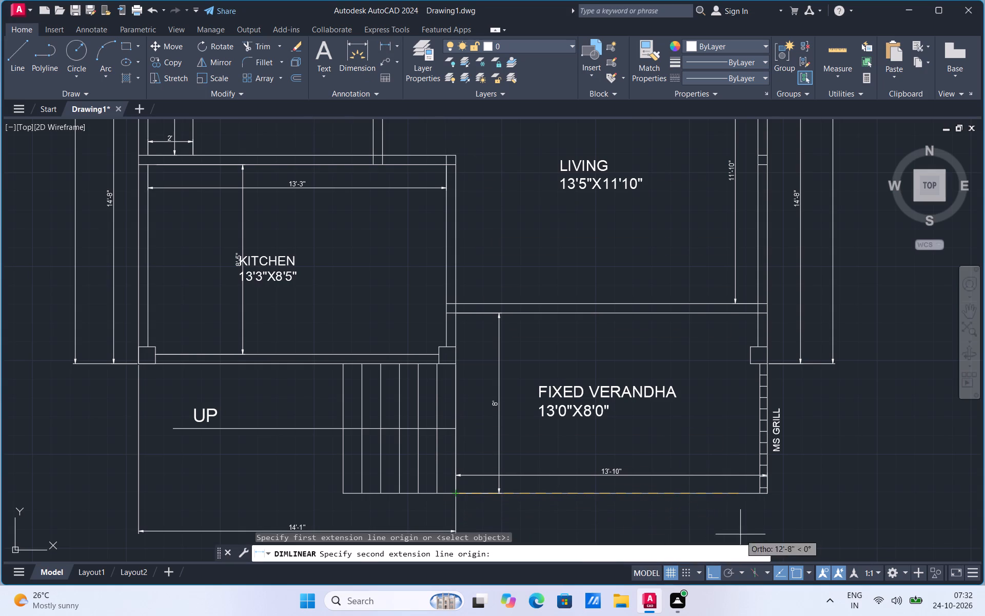
left_click(770, 492)
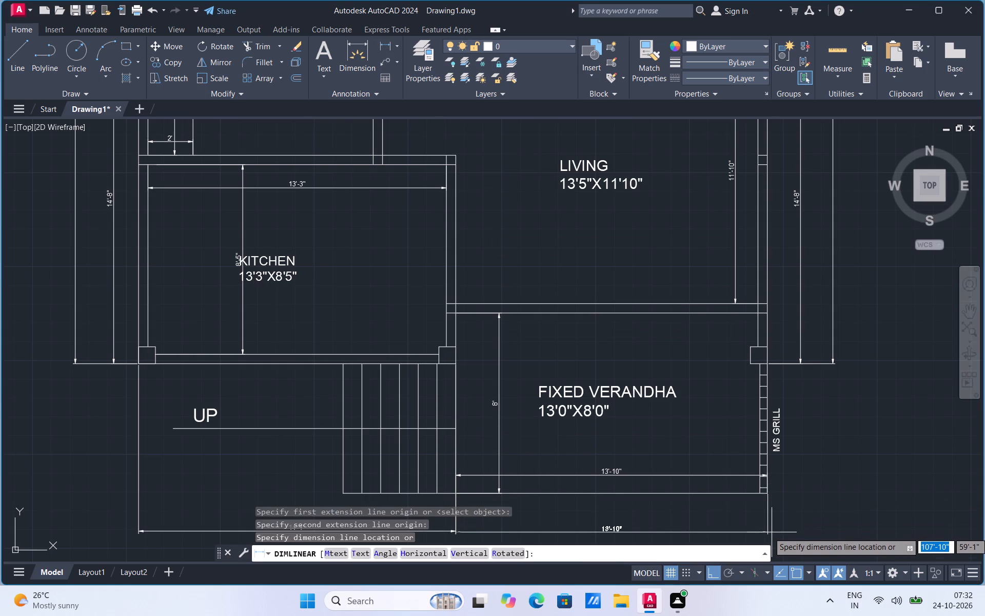
left_click(772, 532)
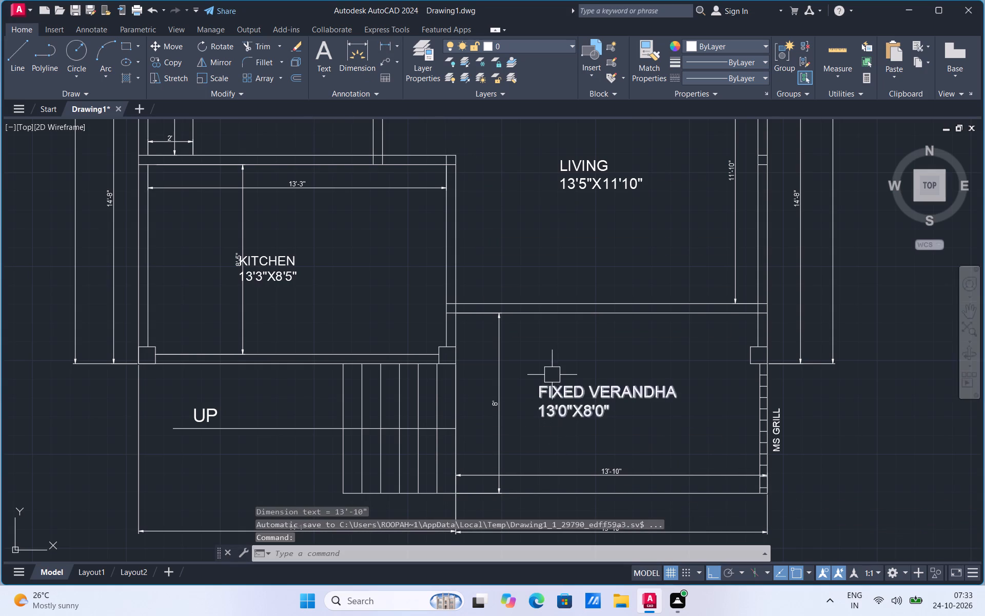
Draw a horizontal line about 13'-10" long across the verandha, from the end of the steps' centre line to the grill's outer edge.
scroll(552, 373, "down", 1)
scroll(576, 426, "up", 1)
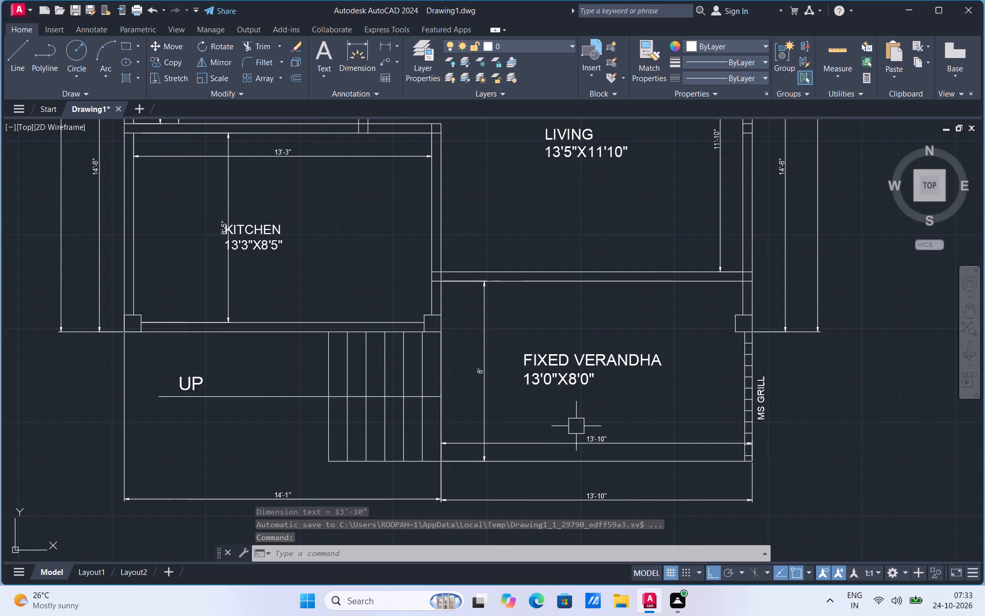
left_click(26, 68)
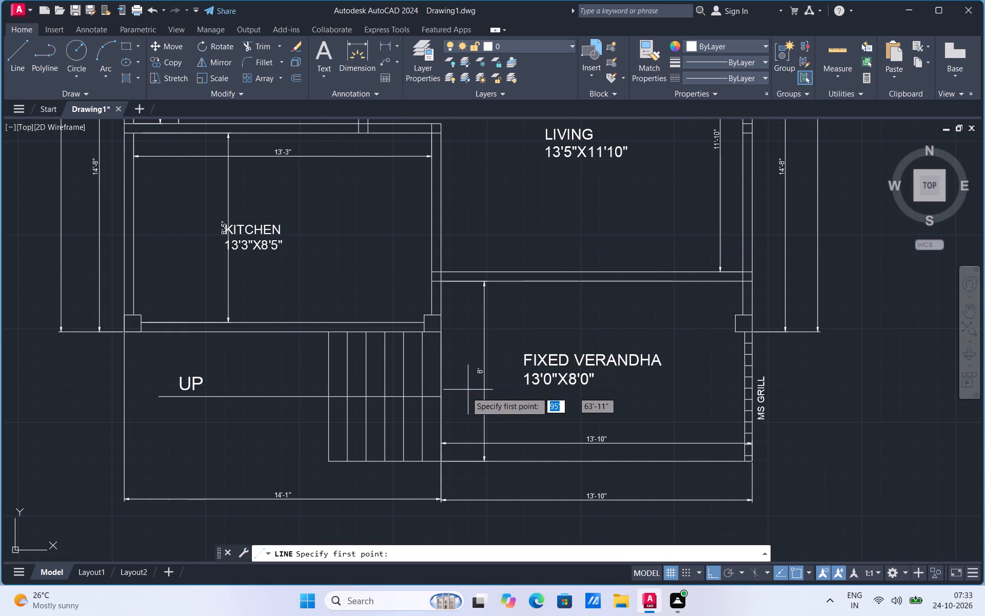
left_click(441, 397)
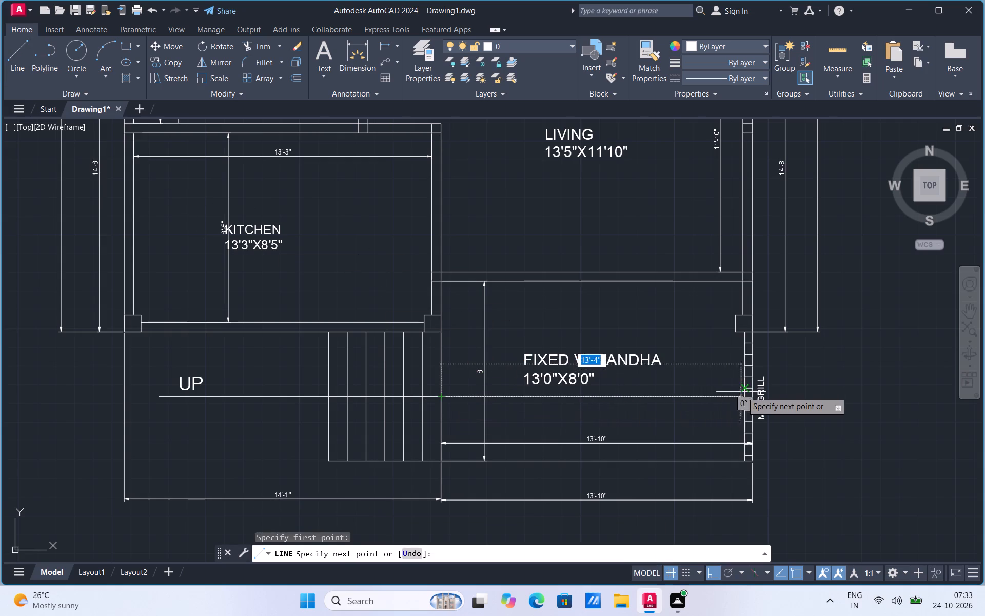
scroll(743, 392, "up", 3)
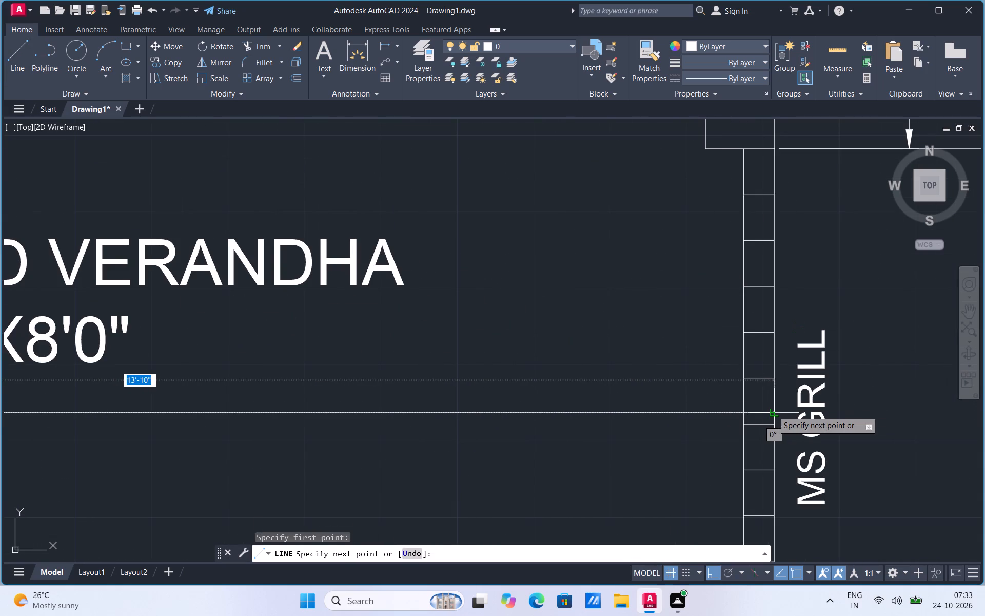
left_click(773, 411)
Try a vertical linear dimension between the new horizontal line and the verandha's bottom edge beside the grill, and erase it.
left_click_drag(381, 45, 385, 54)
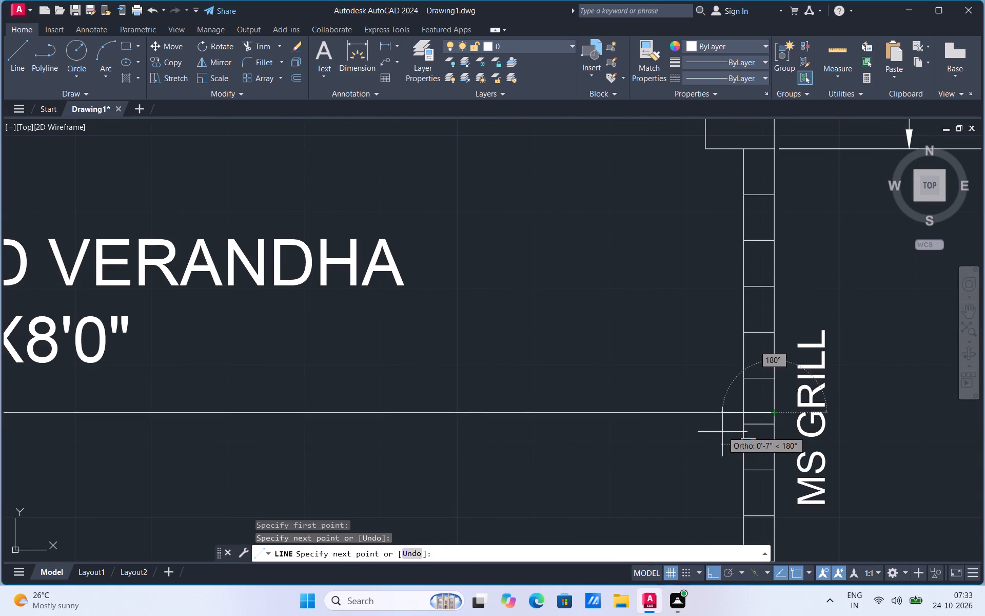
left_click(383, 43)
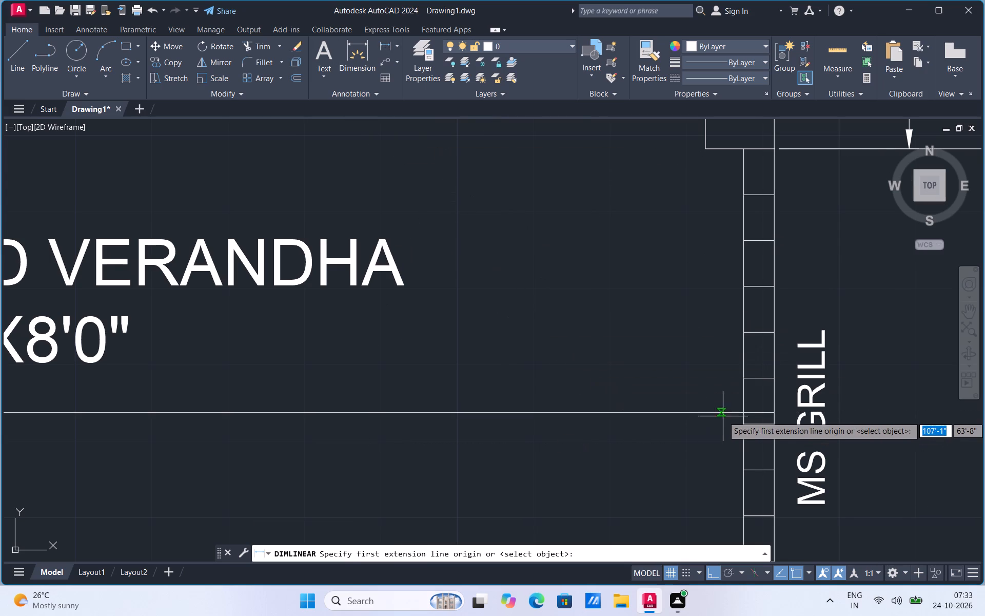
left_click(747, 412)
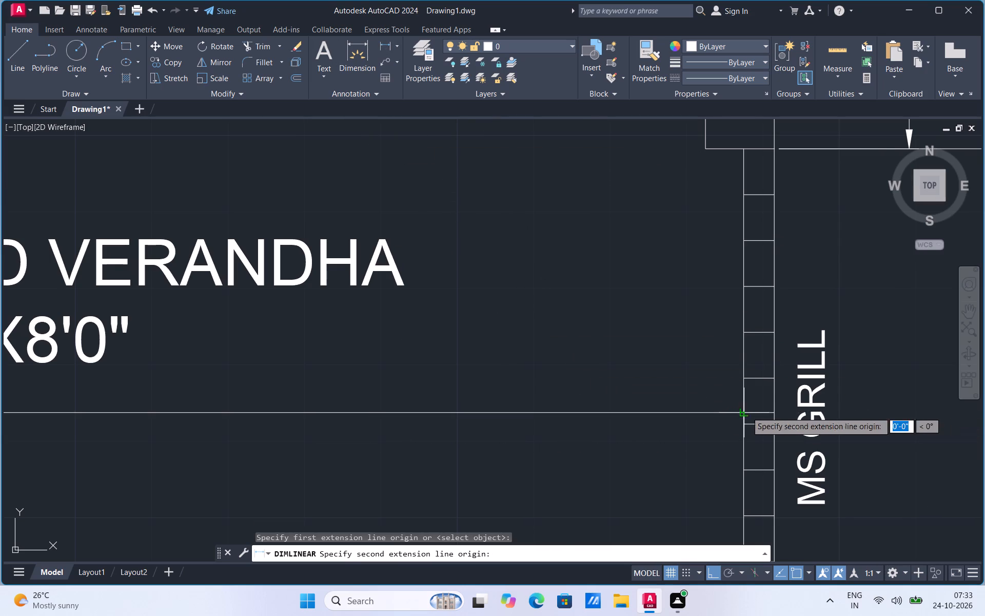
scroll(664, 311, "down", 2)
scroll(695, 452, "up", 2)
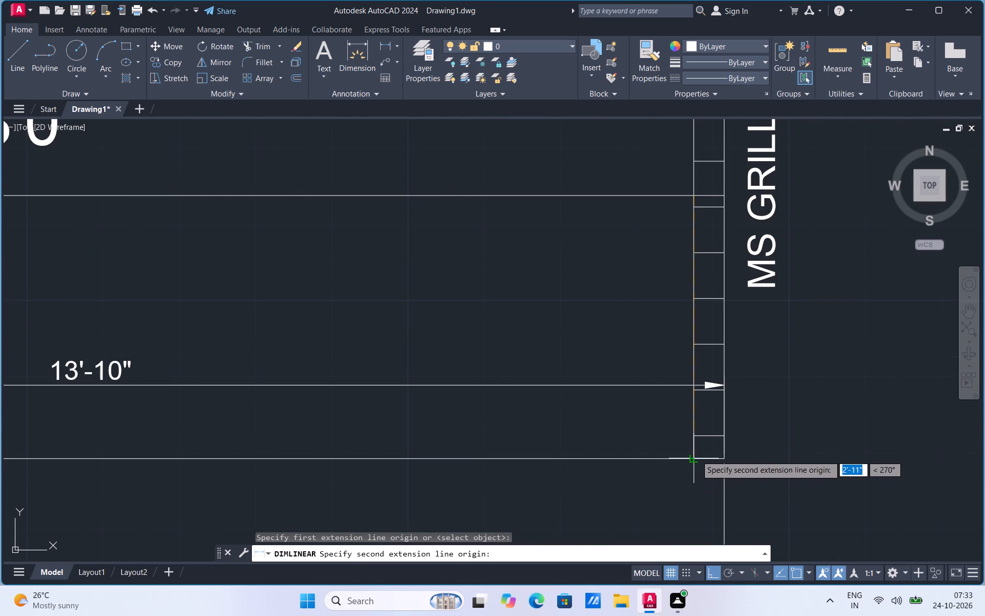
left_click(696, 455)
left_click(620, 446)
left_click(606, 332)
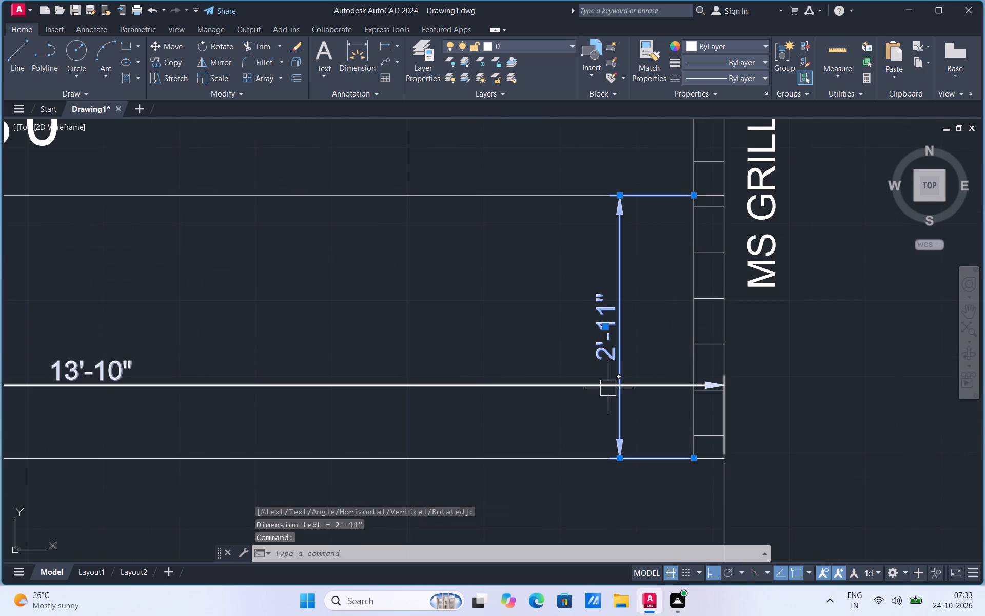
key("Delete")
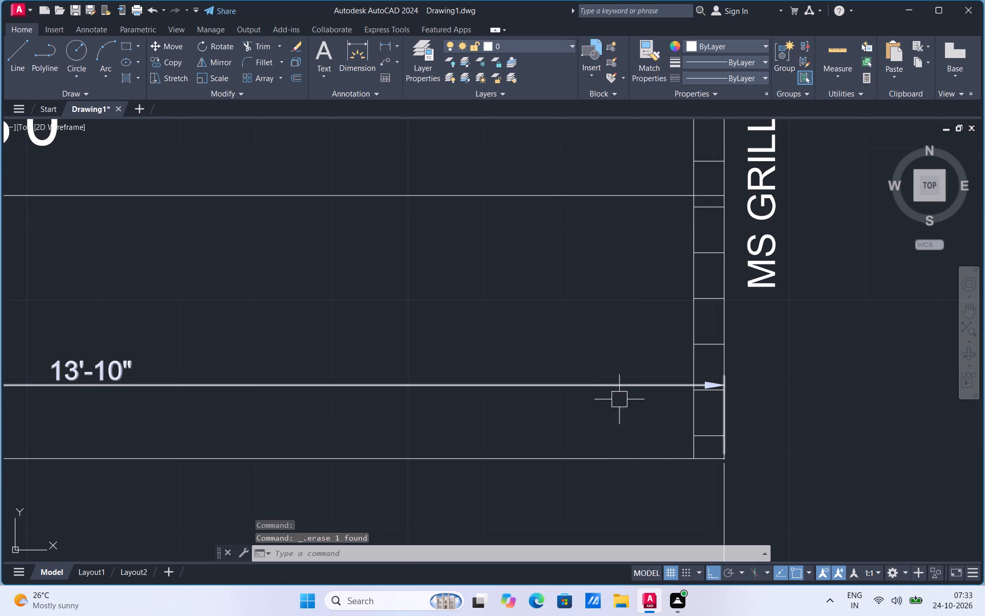
Add the multiline text IVI+4'-0" inside the verandha, below its 13'0"X8'0" size label.
scroll(664, 460, "down", 3)
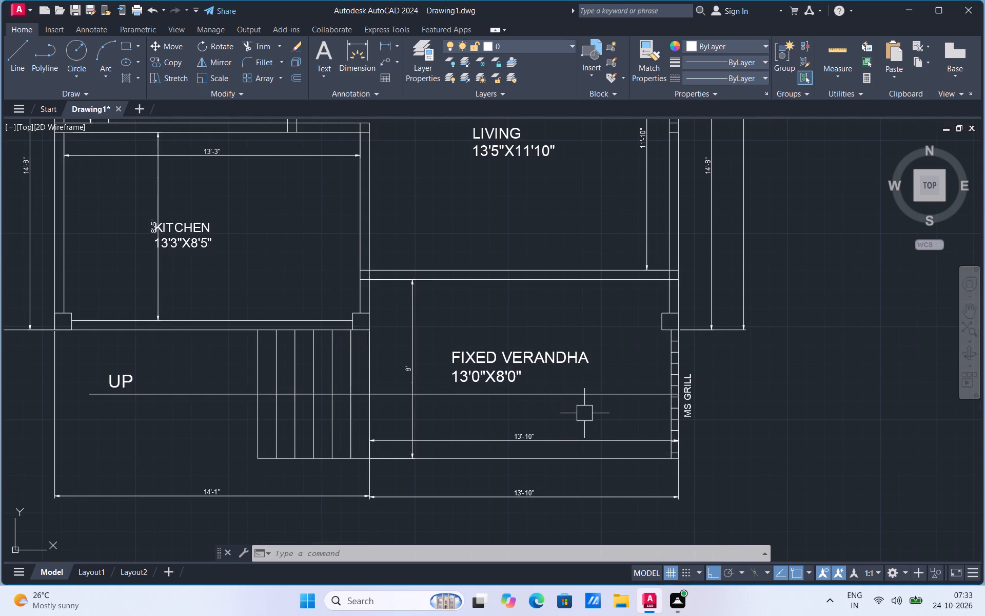
scroll(442, 416, "up", 1)
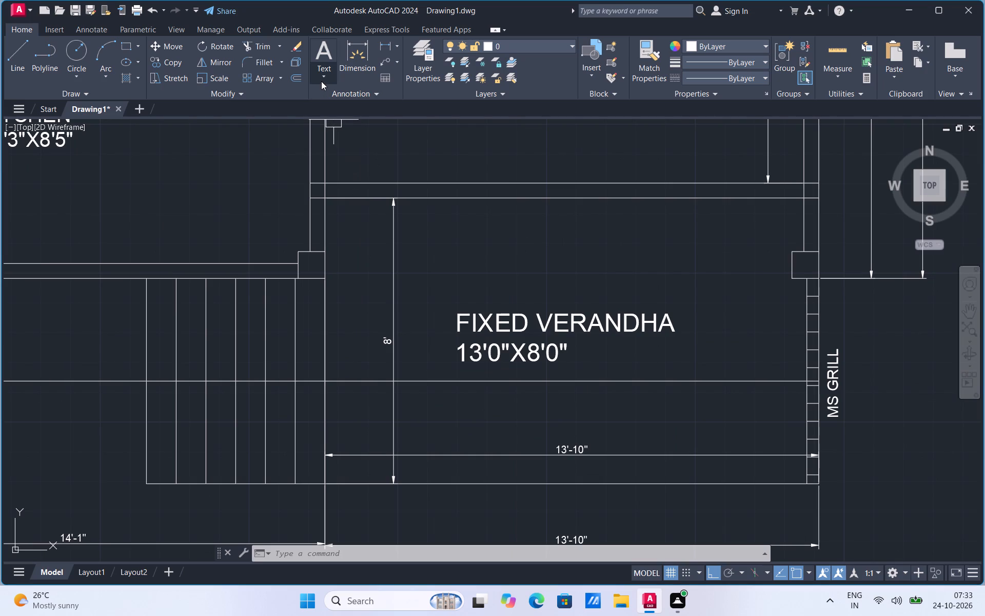
left_click(321, 81)
left_click(324, 97)
left_click(464, 398)
left_click(524, 423)
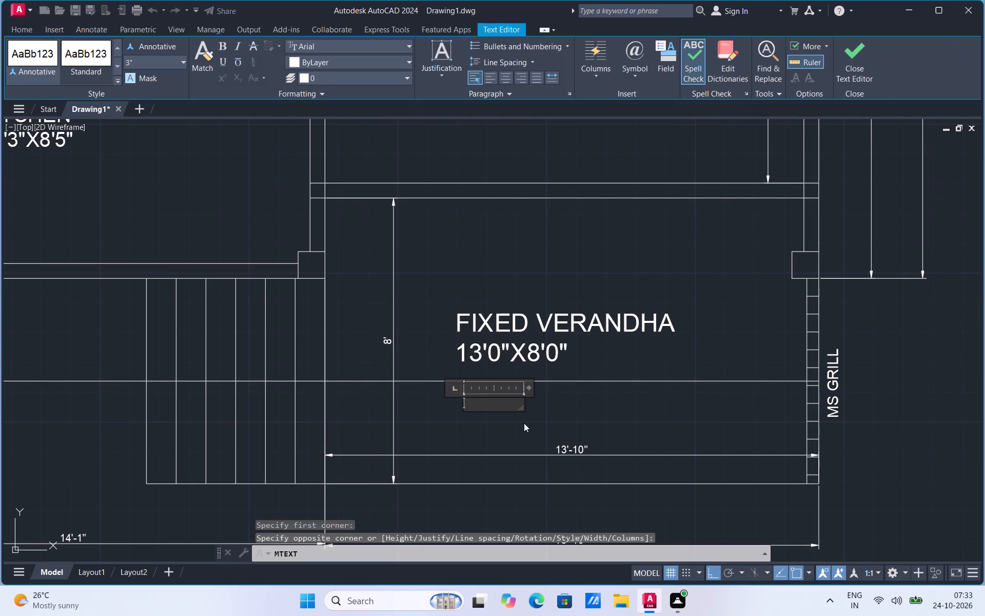
key("i")
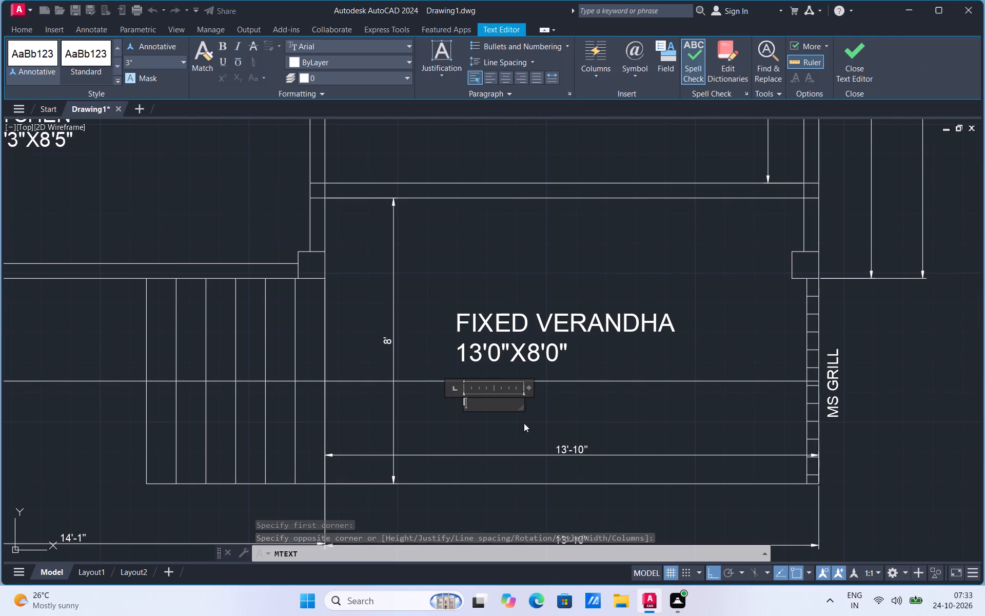
type("VI")
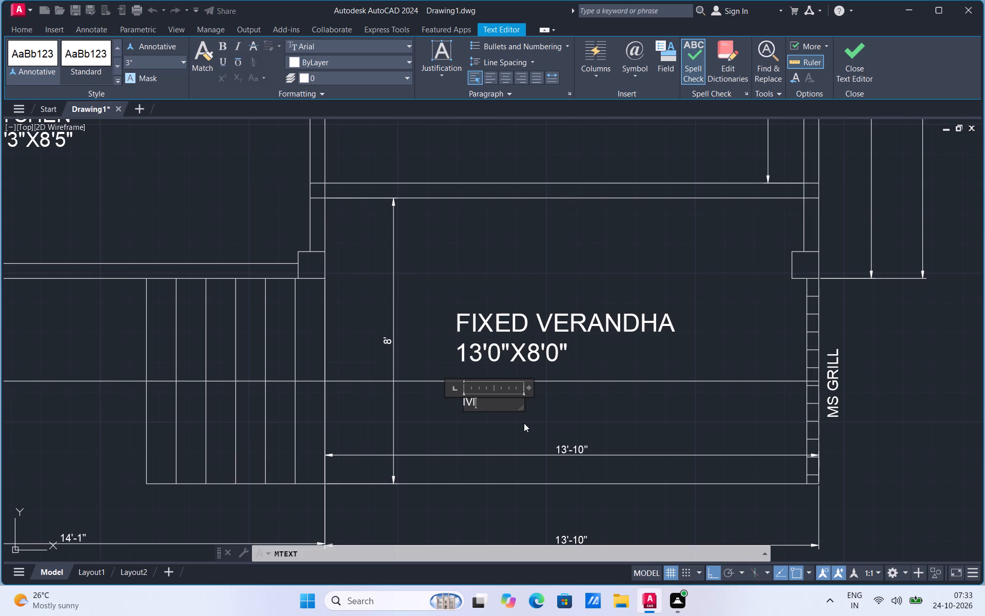
key("equal")
key("BackSpace")
key("shift+plus")
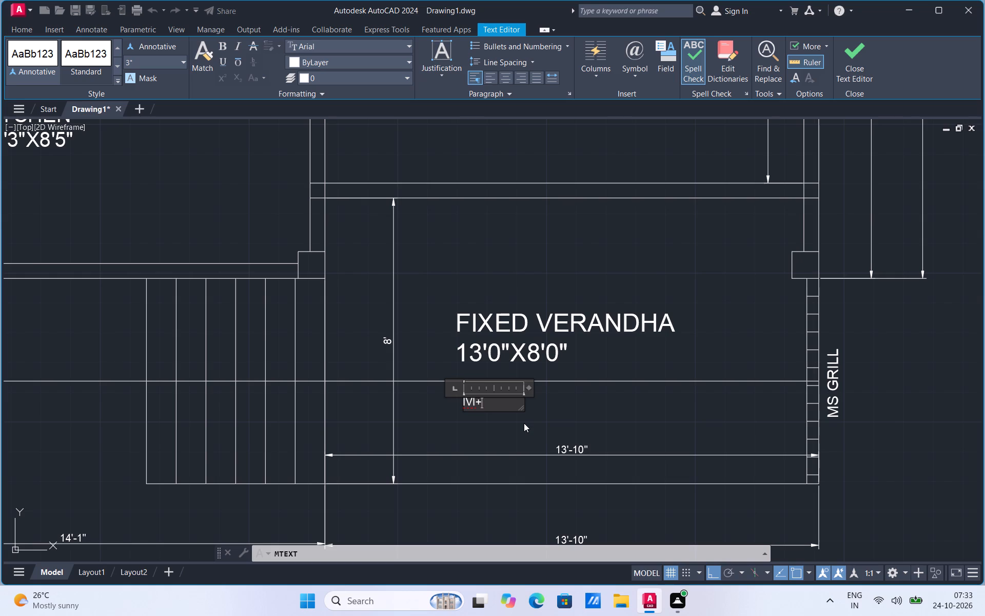
type("4'")
key("minus")
type("0\"")
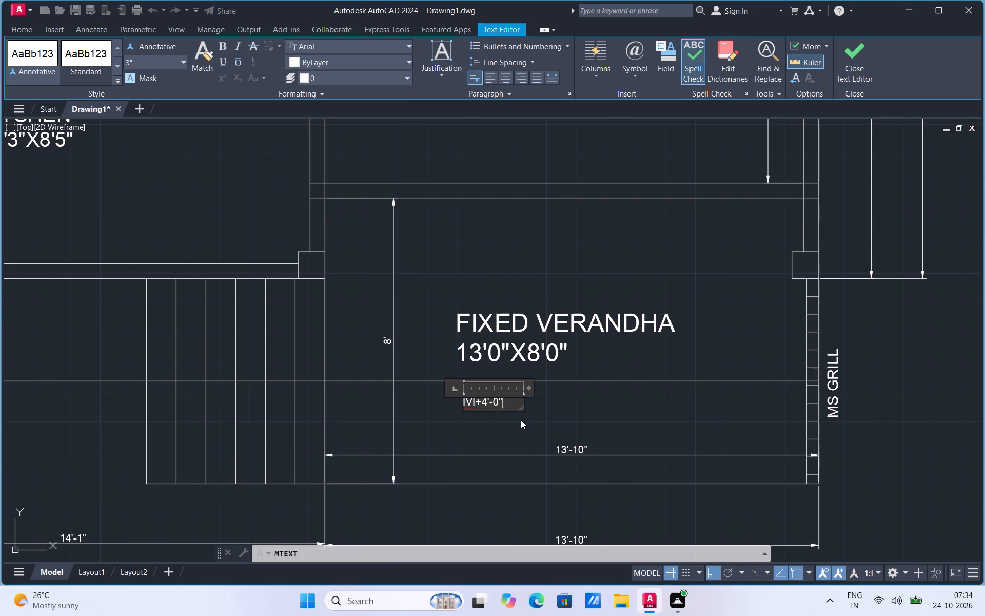
left_click(521, 422)
Enlarge the IVI+4'-0" text slightly freehand with Scale, using a base point near the end of the text.
left_click(504, 407)
right_click(504, 406)
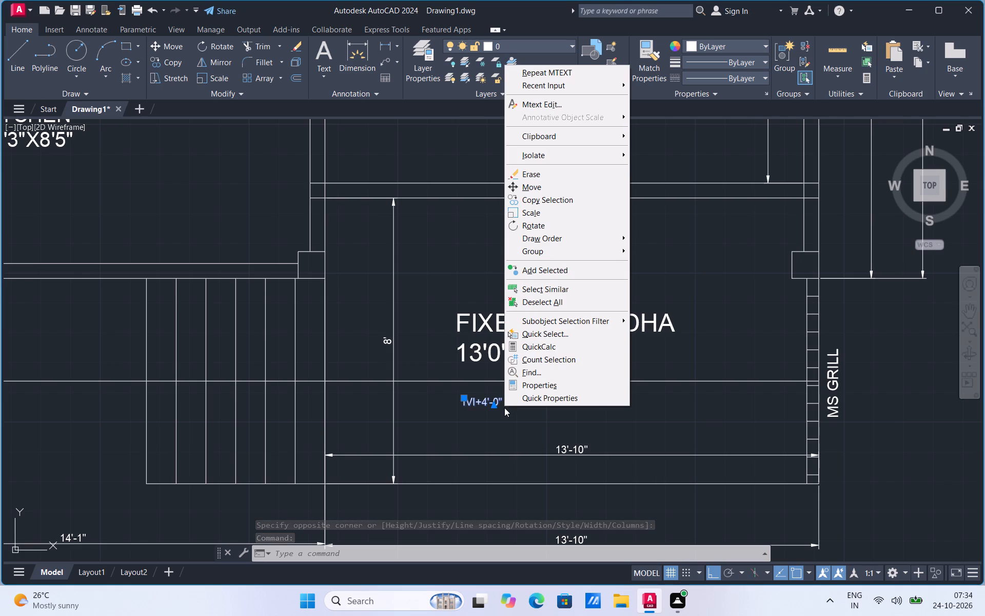
left_click(532, 219)
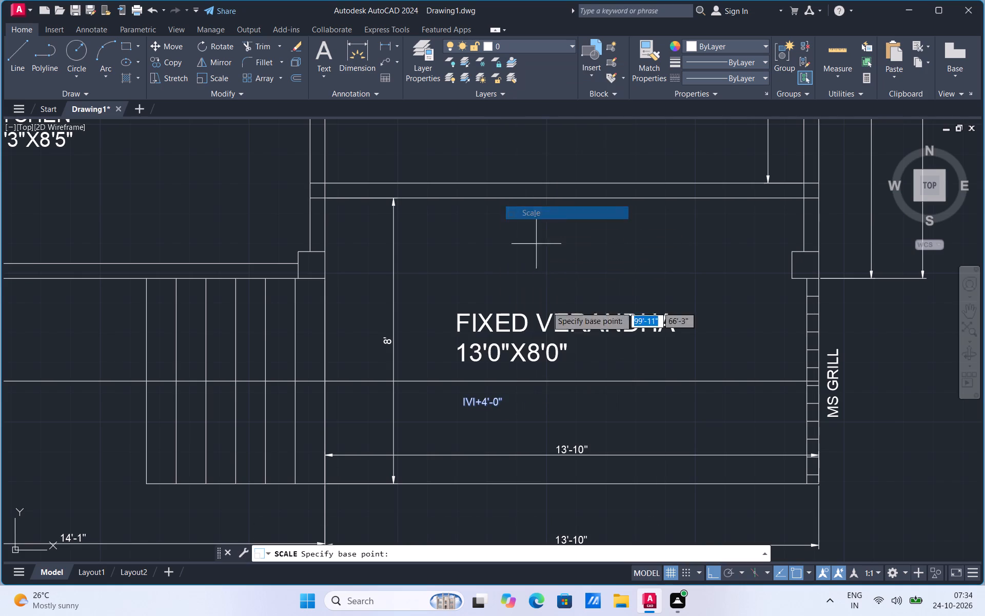
left_click(509, 407)
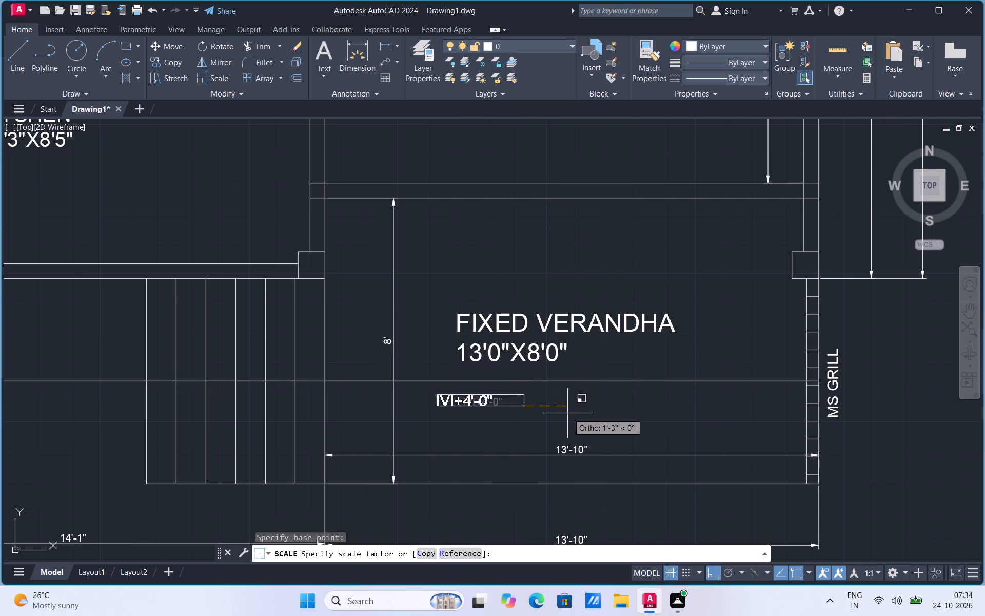
left_click(566, 414)
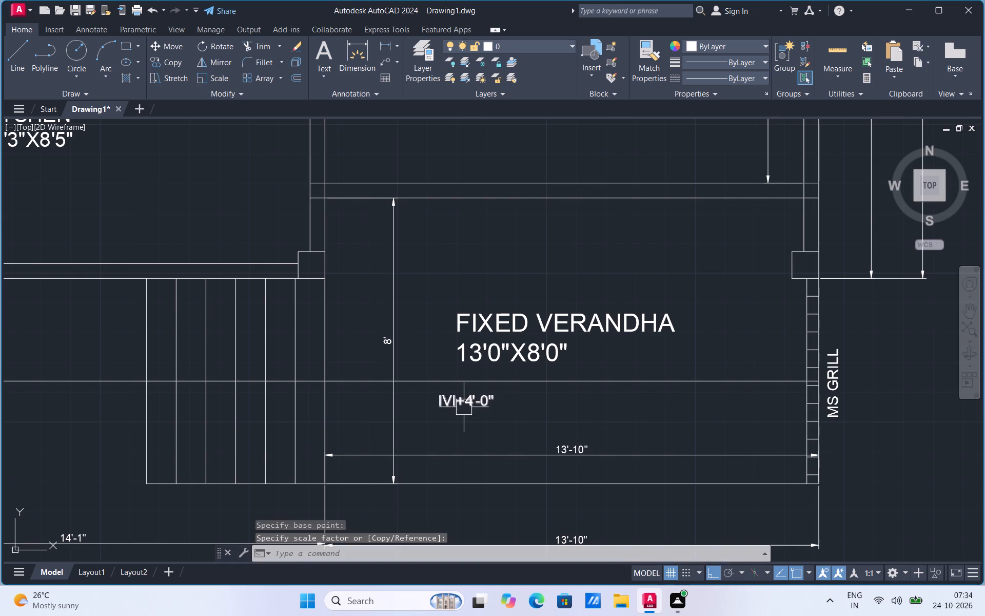
Move the IVI+4'-0" text directly under the 13'0"X8'0" size label, roughly aligned with its start, with Ortho off.
left_click(464, 407)
right_click(465, 407)
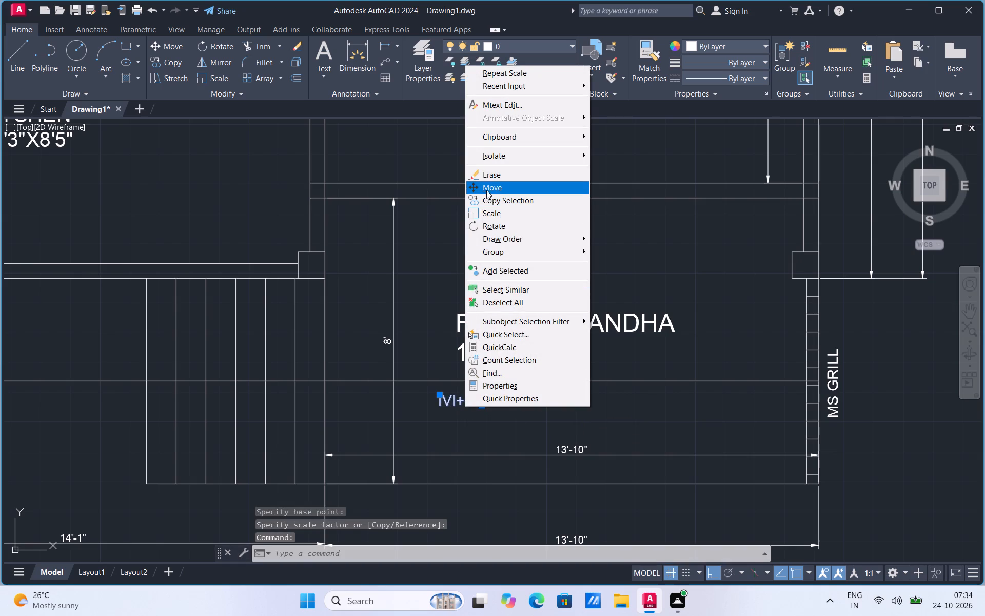
left_click(495, 188)
scroll(461, 408, "up", 1)
left_click(462, 406)
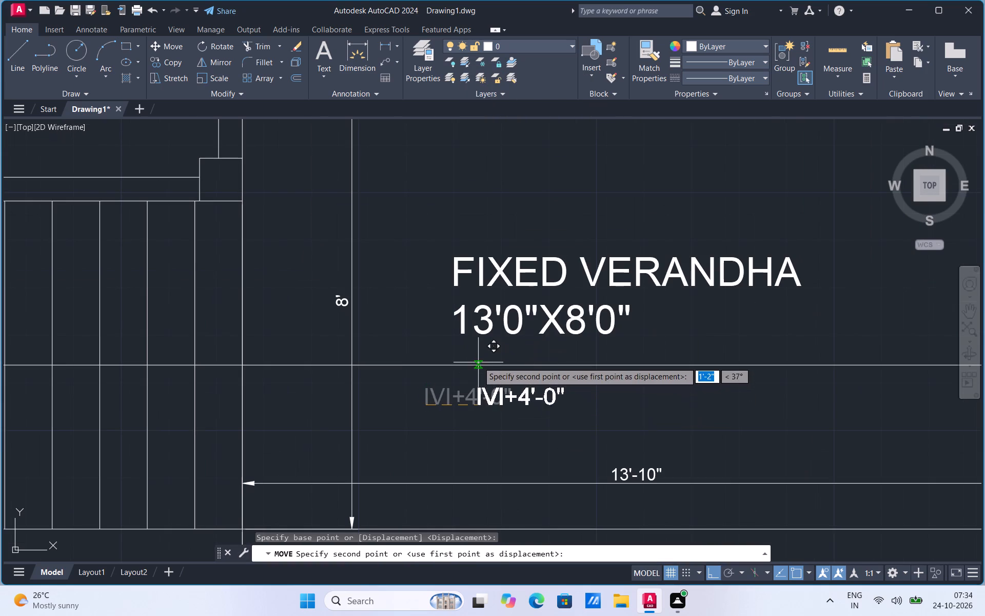
left_click(714, 570)
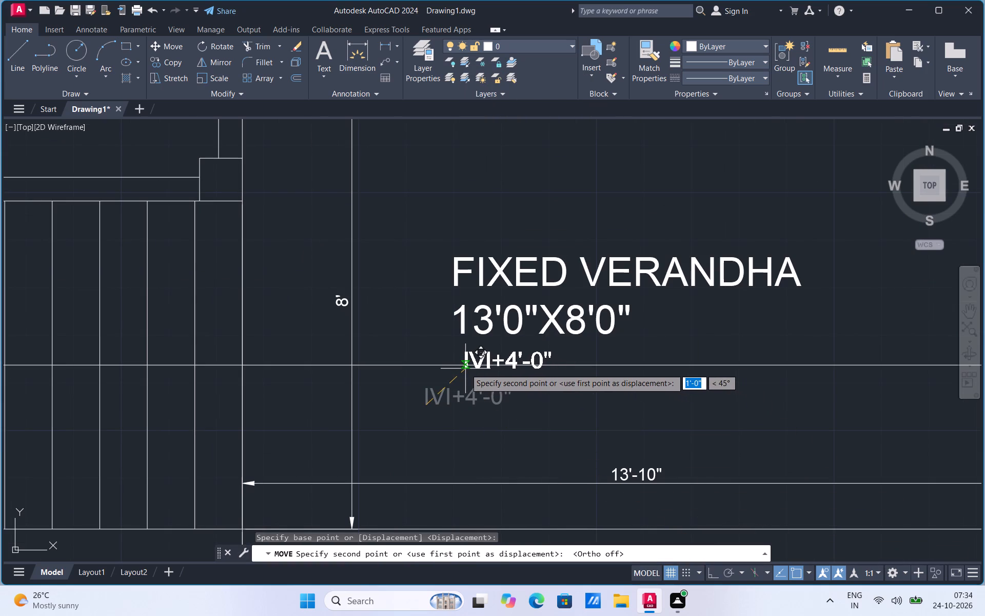
left_click(460, 369)
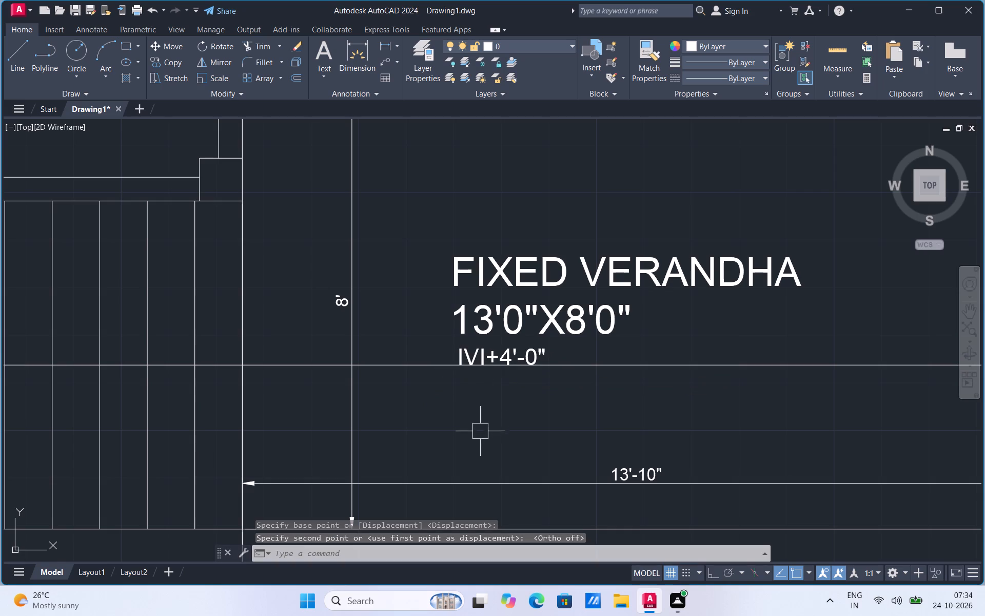
Move the FIXED VERANDHA, 13'0"X8'0" and IVI+4'-0" texts together slightly upward, clear of the horizontal line crossing the verandha.
scroll(472, 440, "down", 2)
left_click(482, 373)
left_click(484, 403)
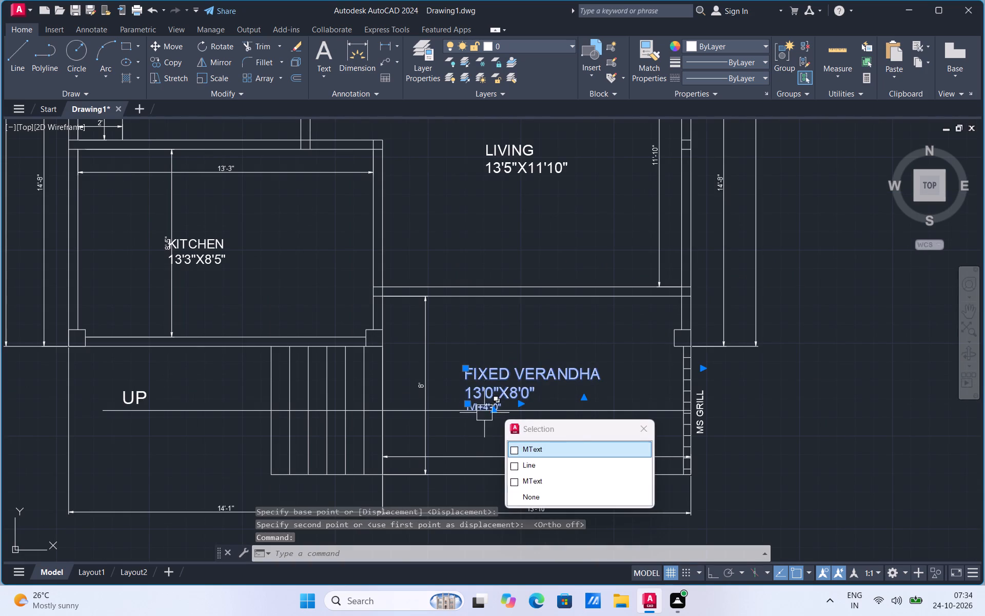
right_click(484, 413)
left_click(505, 213)
scroll(497, 341, "up", 2)
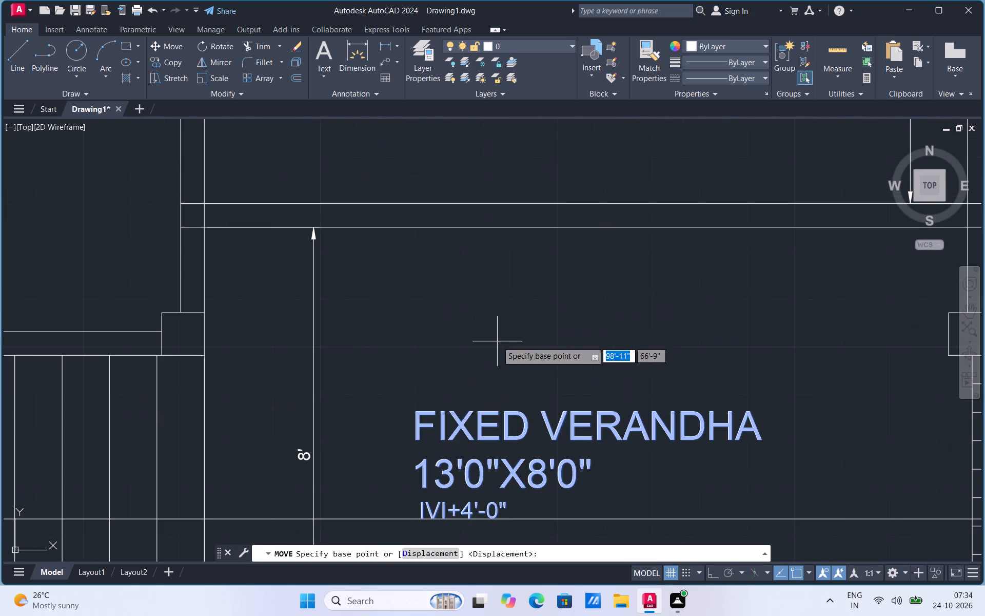
left_click(496, 370)
left_click(490, 329)
scroll(497, 331, "down", 3)
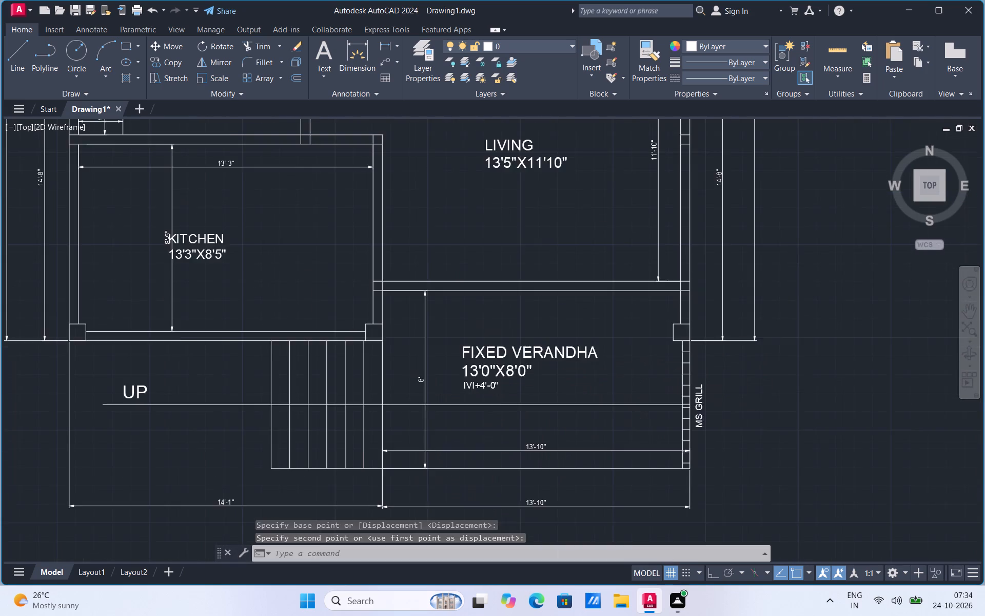
Add the multiline text IVI+0'-0" inside the verandha, just below the horizontal line under the IVI+4'-0" text.
scroll(486, 384, "up", 2)
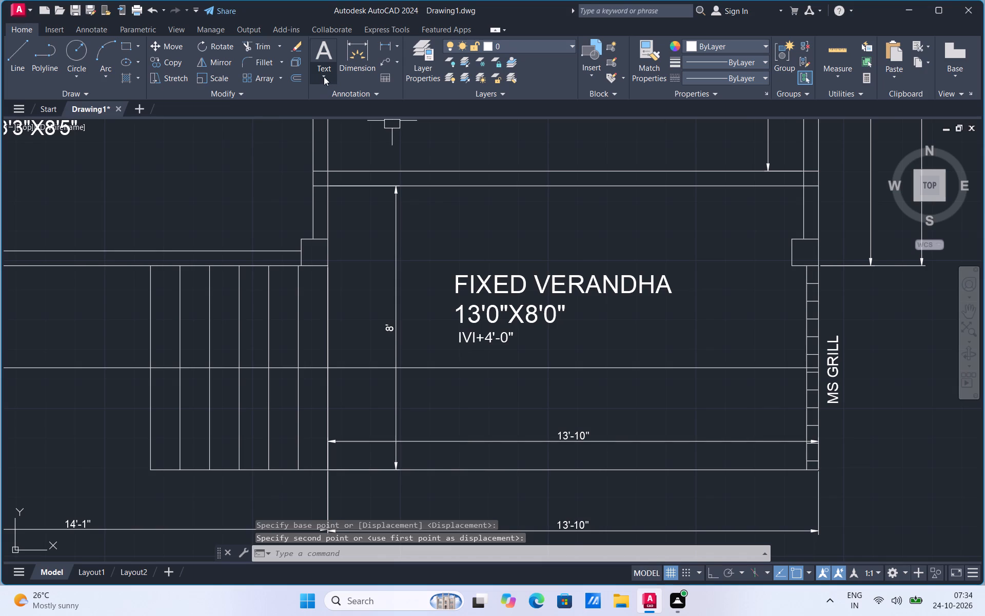
left_click(324, 76)
left_click(328, 92)
left_click(466, 379)
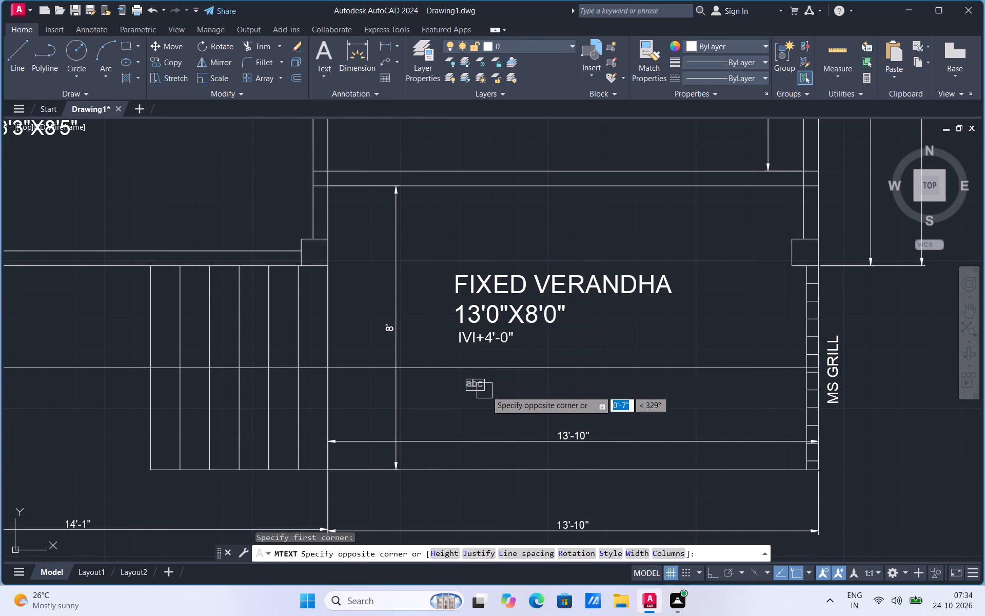
left_click(503, 390)
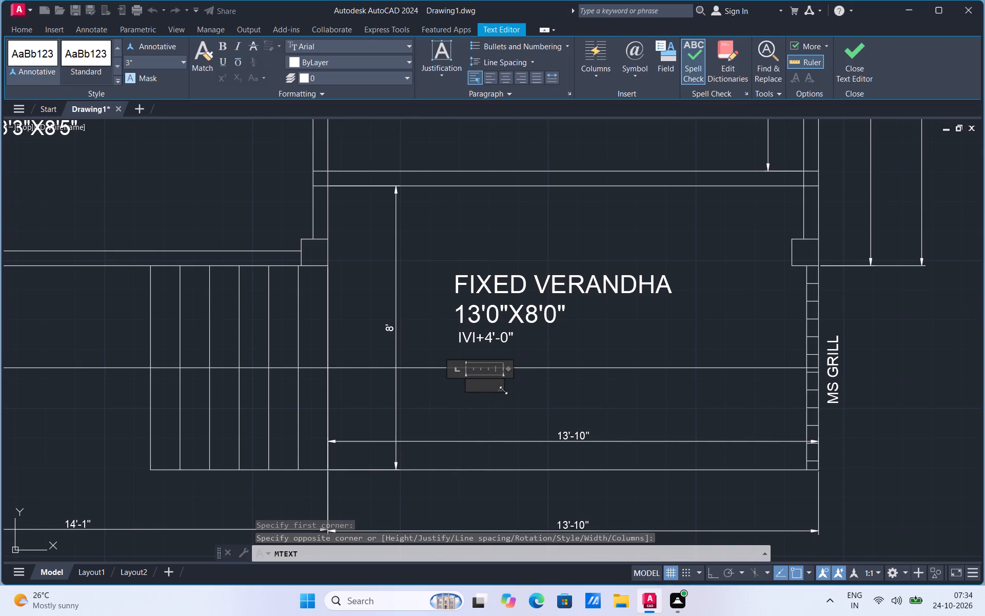
type("IVI")
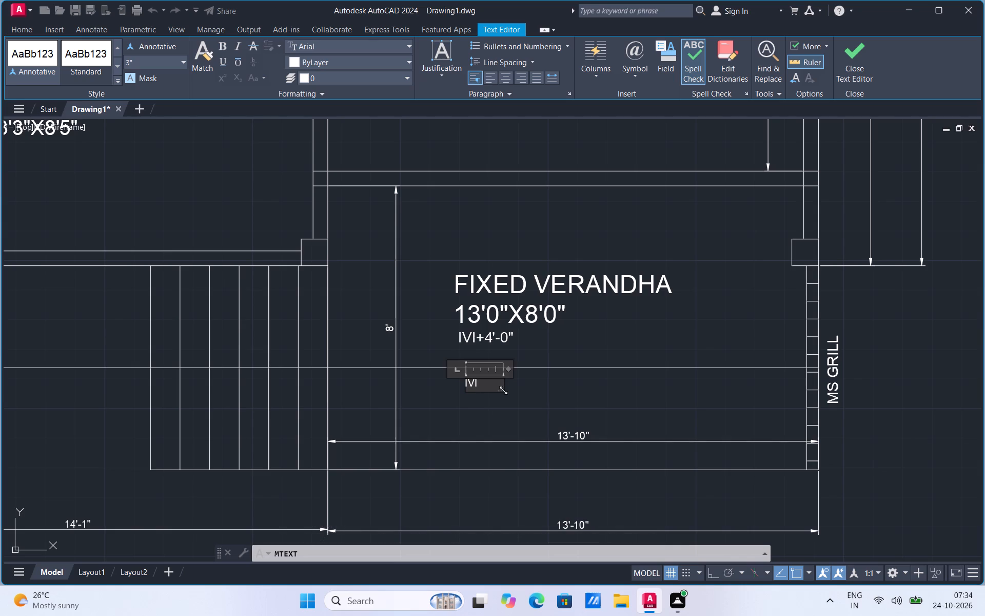
key("equal")
key("BackSpace")
key("shift+plus")
type("0'")
key("minus")
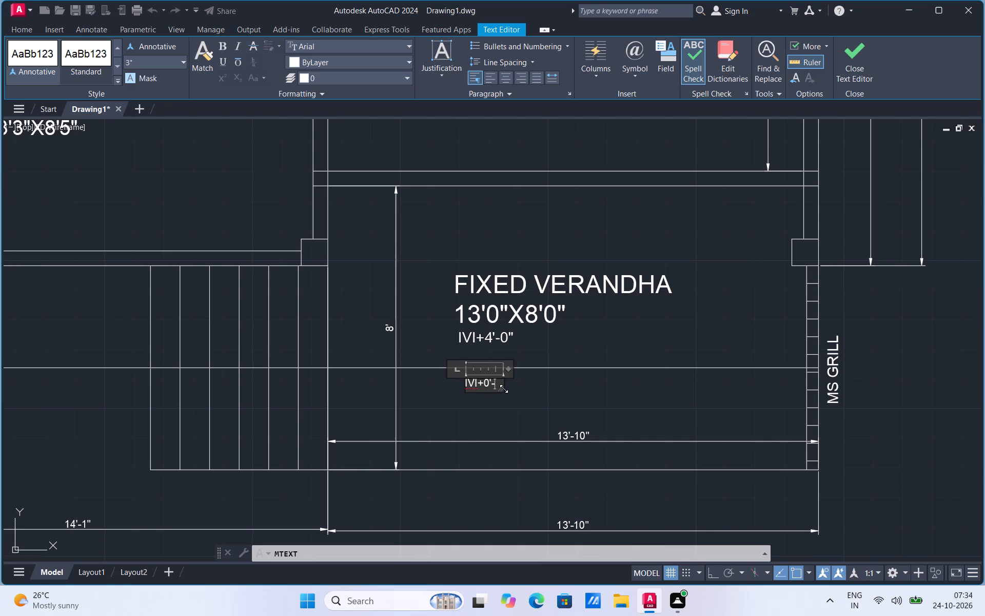
key("0")
key("shift+quotedbl")
left_click(526, 402)
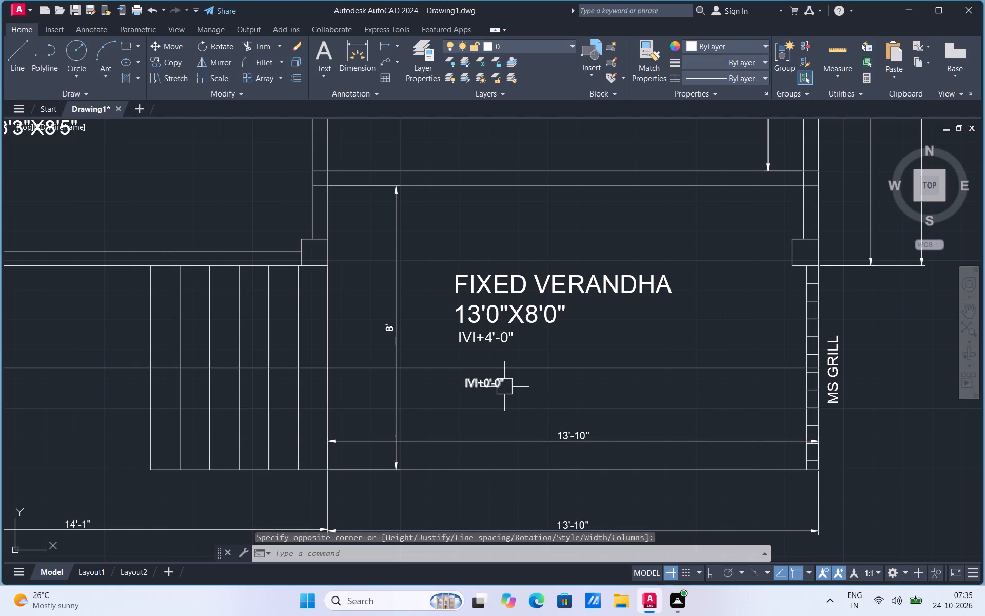
Enlarge the IVI+0'-0" text freehand with Scale, and scale it back down a little, using base points near its end.
left_click(498, 386)
right_click(498, 386)
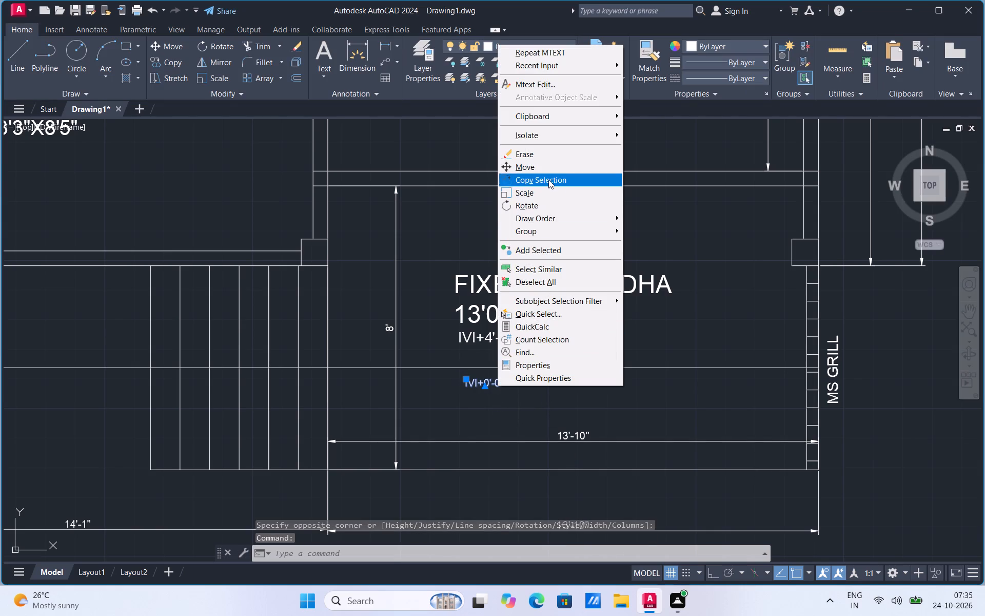
left_click(541, 192)
left_click(506, 379)
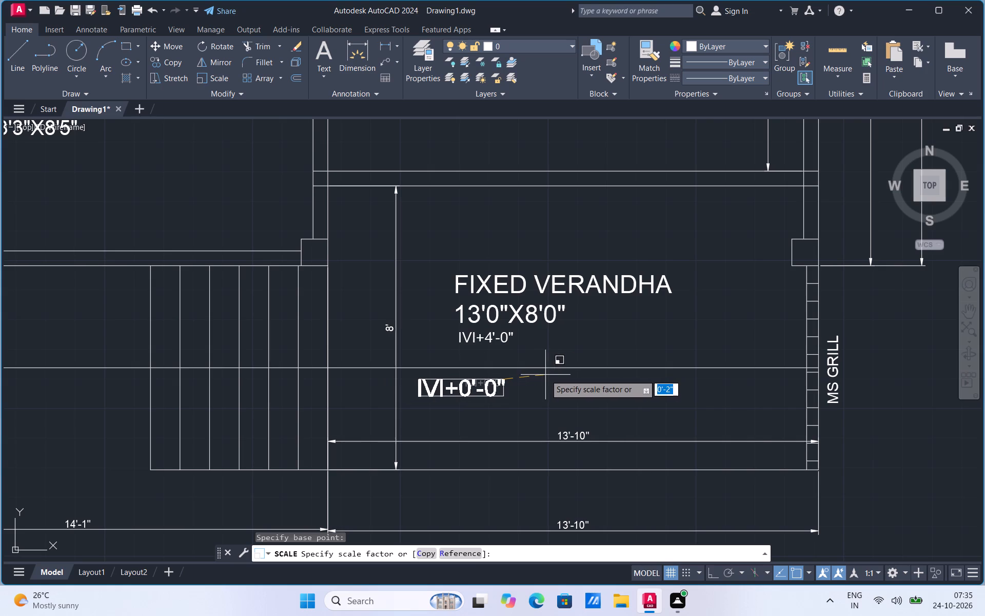
left_click(545, 375)
left_click(475, 388)
right_click(475, 388)
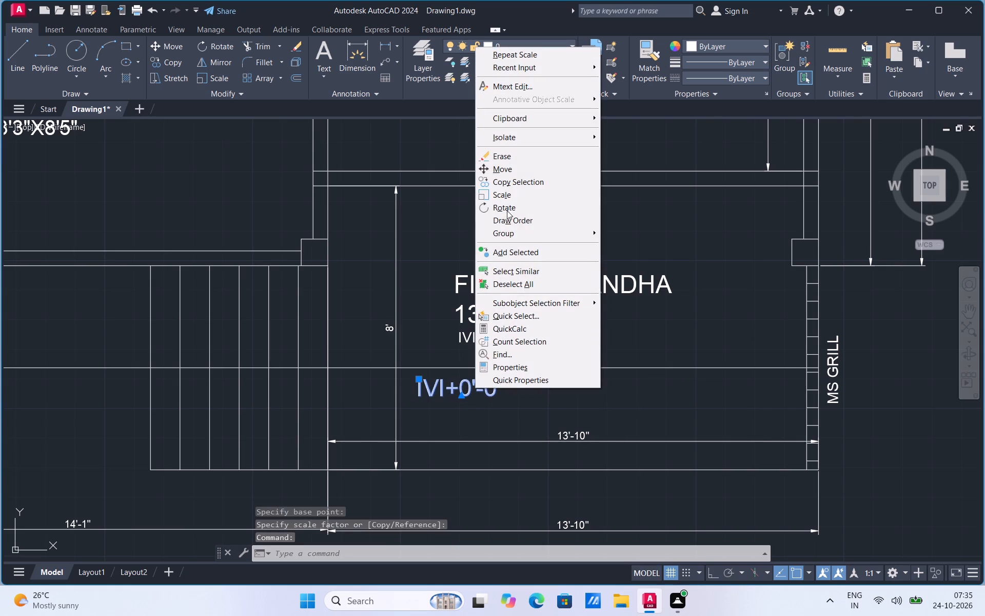
left_click(510, 197)
left_click(497, 367)
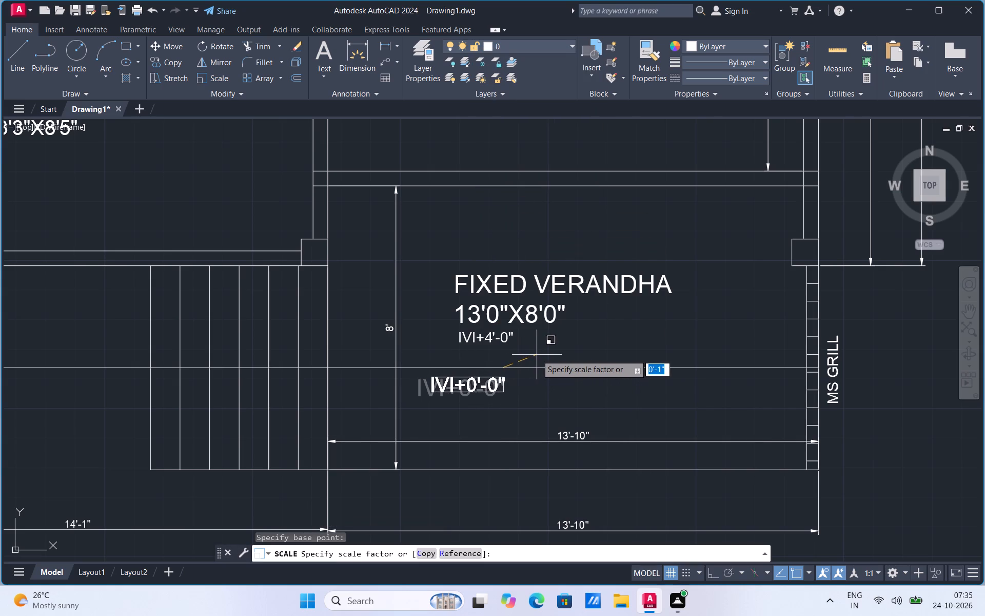
left_click(537, 355)
Move the IVI+0'-0" text slightly down and to the left, between the horizontal line and the verandha's inner 13'-10" dimension.
left_click(490, 389)
right_click(490, 389)
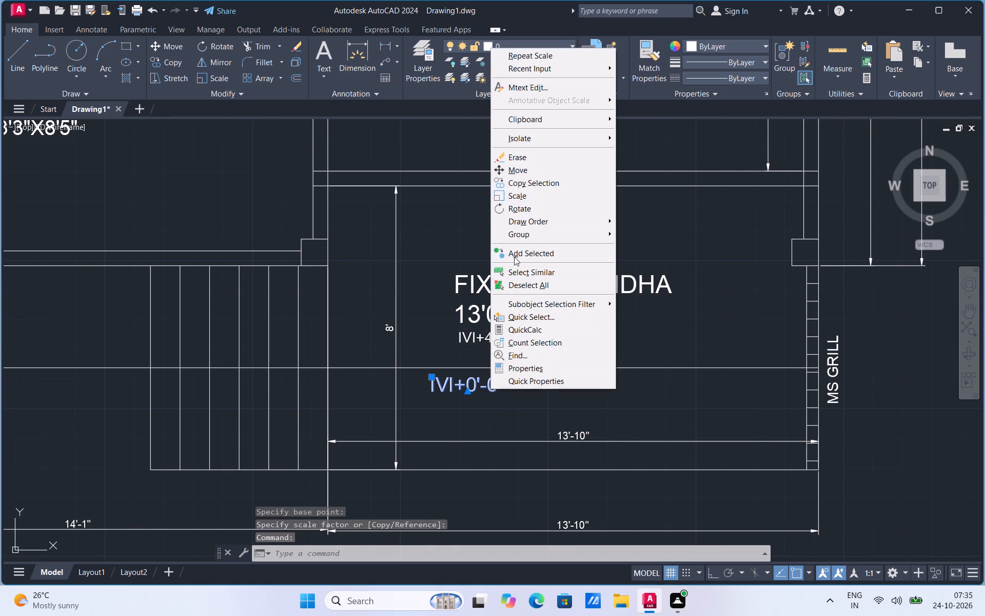
left_click(521, 171)
left_click(462, 406)
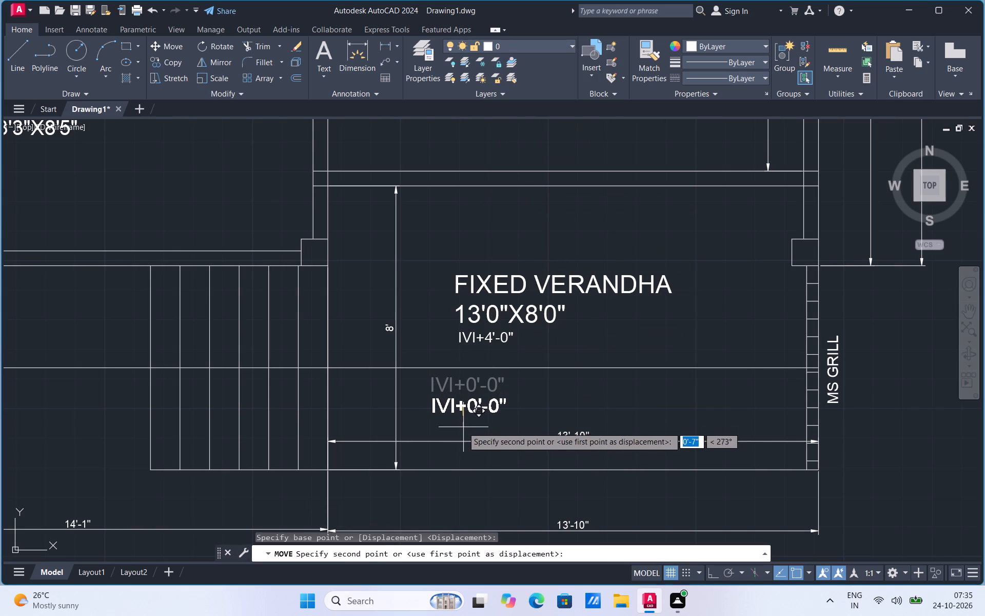
left_click(452, 429)
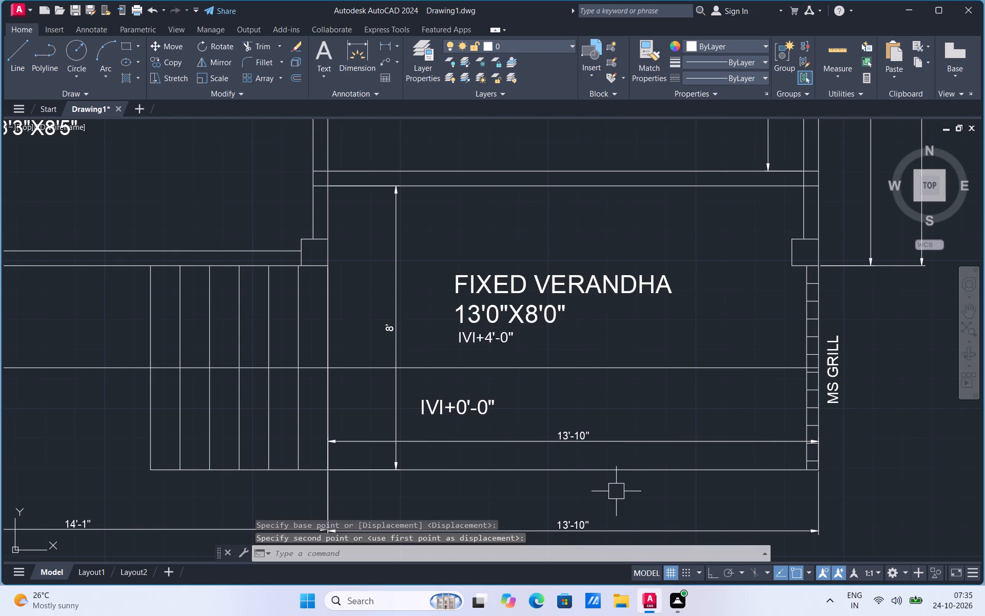
Replace the toilet's 5' vertical dimension with a linear one along the 2' strip's inner line, placed on the TOILET label side.
scroll(688, 454, "down", 1)
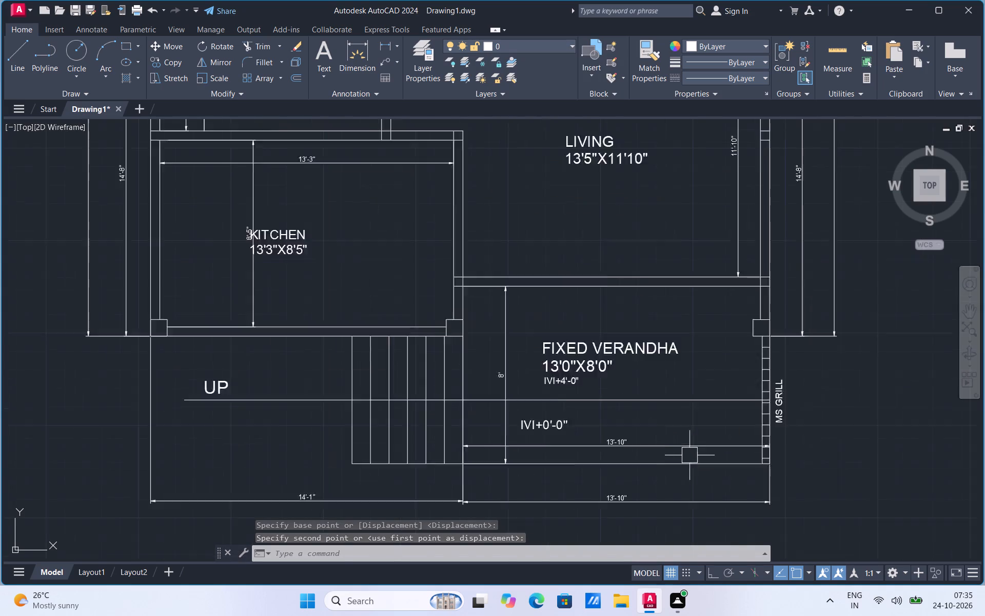
scroll(689, 455, "down", 1)
scroll(364, 184, "up", 2)
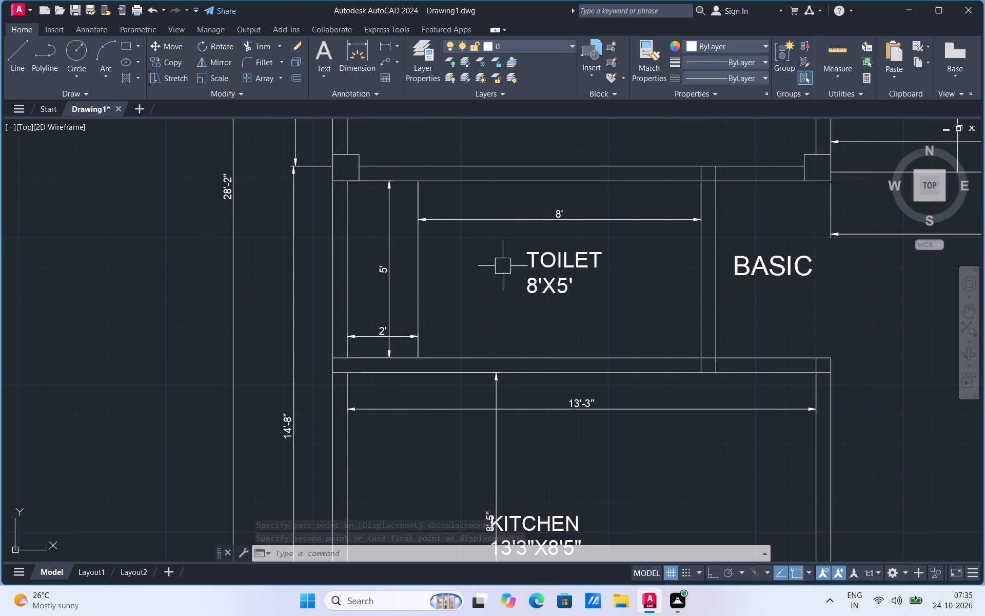
left_click(394, 274)
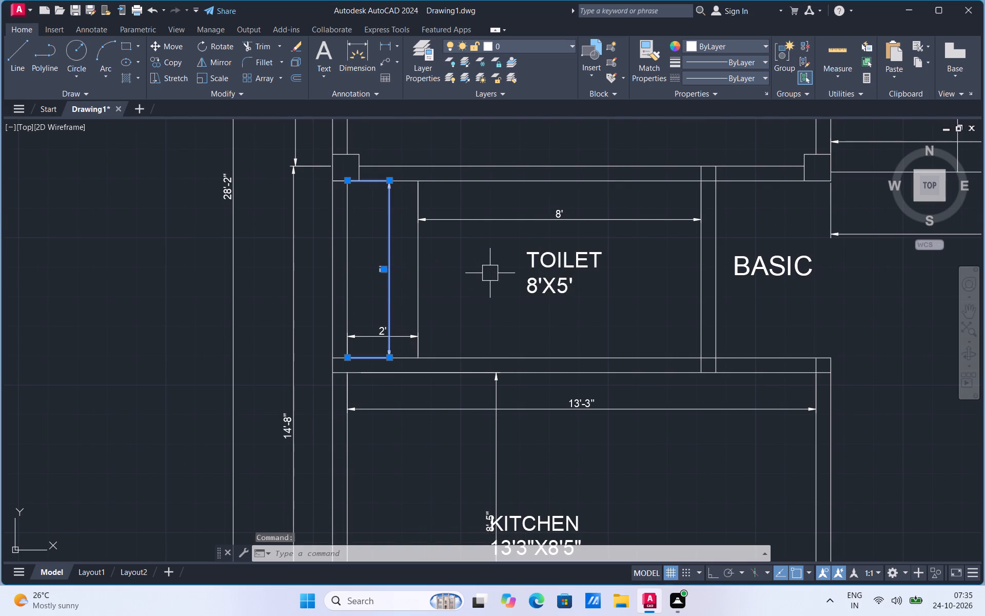
key("Delete")
left_click(390, 46)
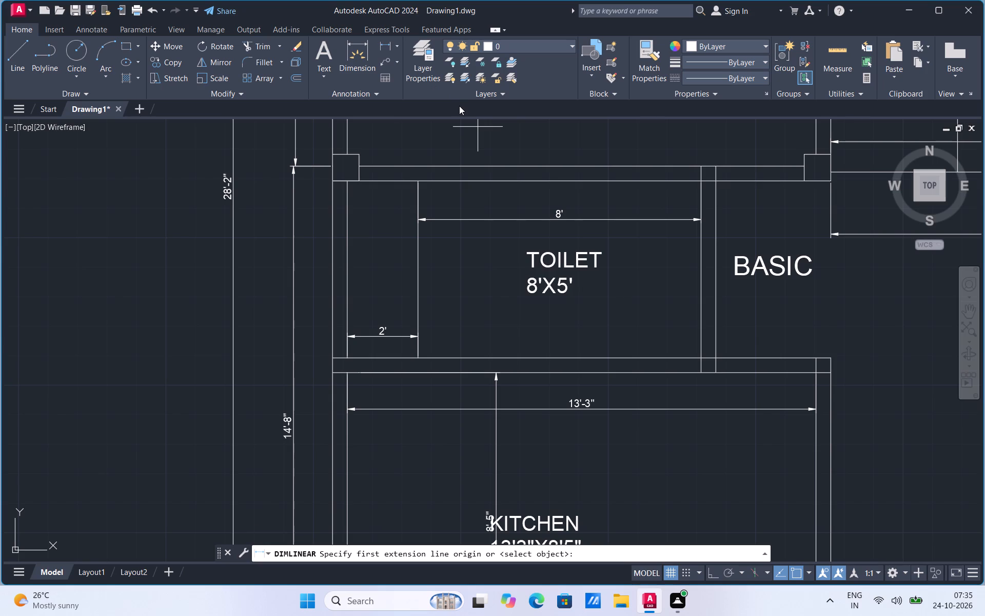
left_click(420, 183)
left_click(418, 359)
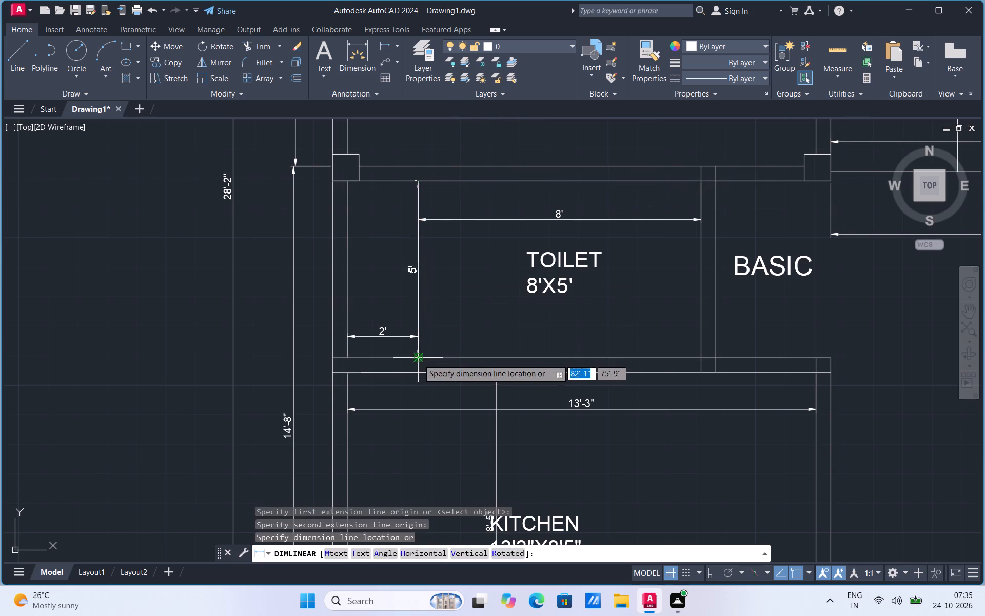
left_click(461, 338)
Copy the kitchen's left inner wall line 2' to the right, into the kitchen, with Ortho on.
scroll(454, 312, "down", 2)
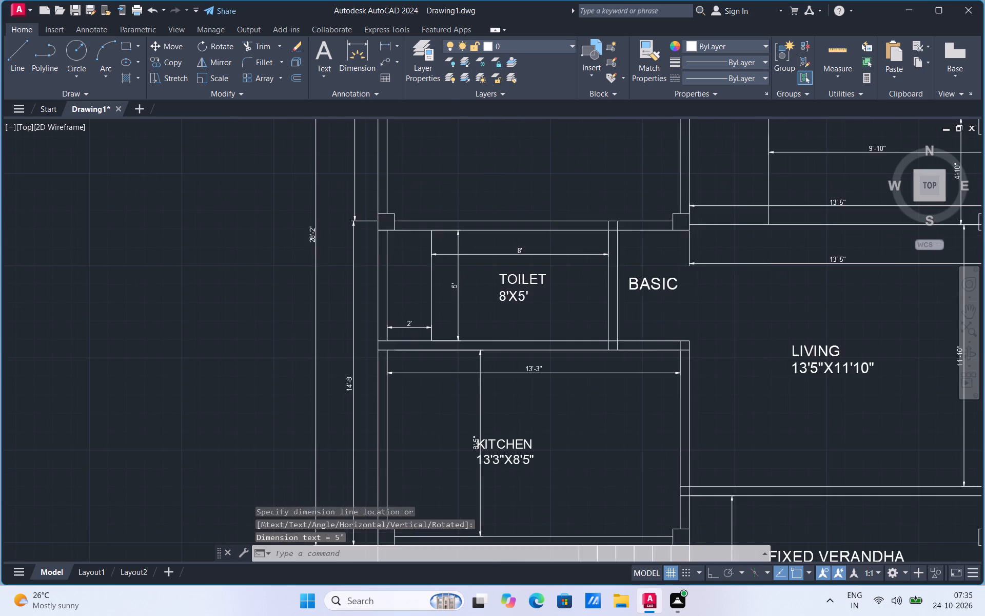
scroll(438, 400, "up", 2)
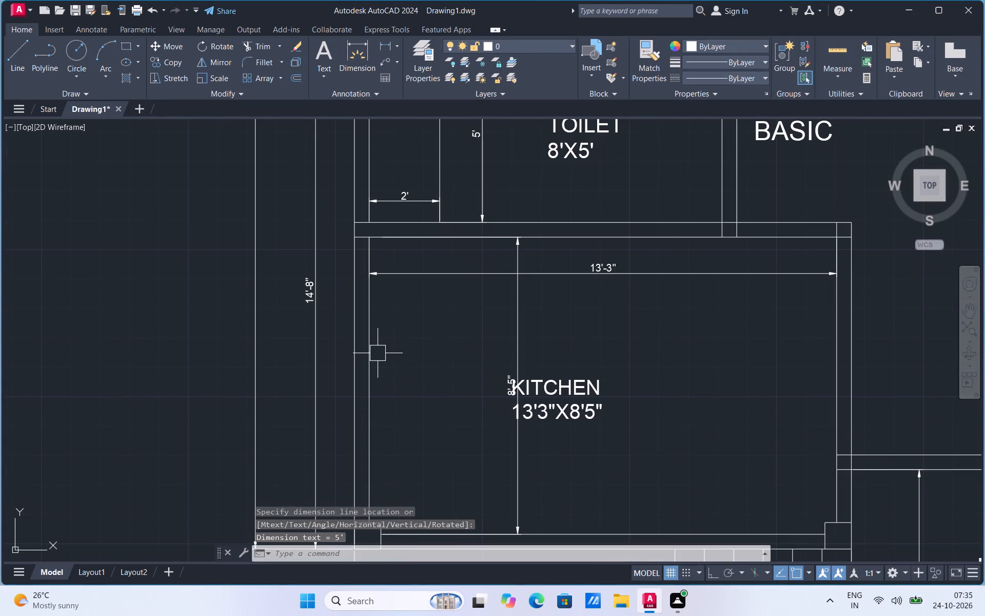
scroll(378, 352, "down", 2)
scroll(372, 392, "up", 2)
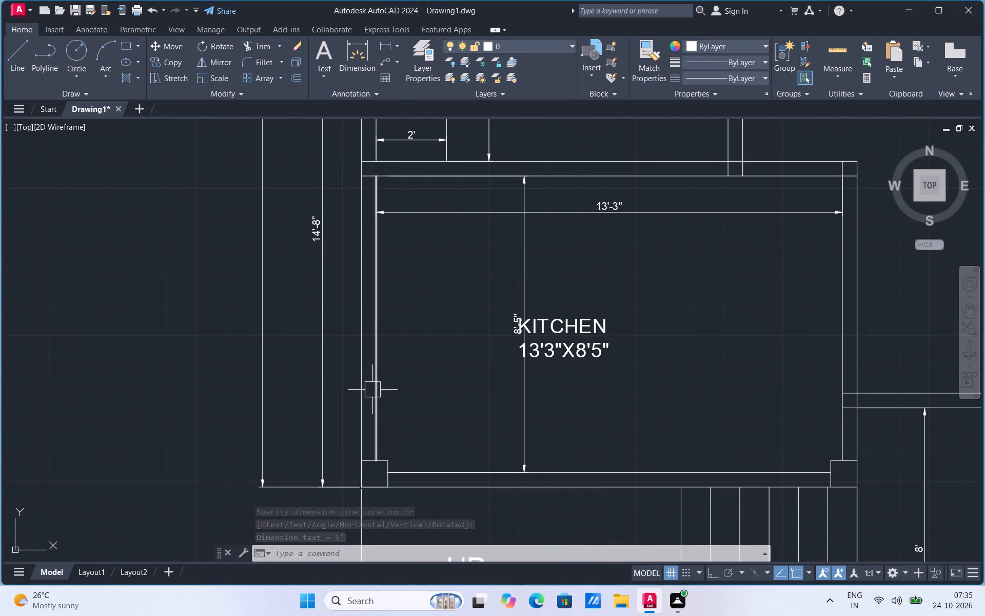
left_click(375, 384)
right_click(375, 384)
left_click(412, 182)
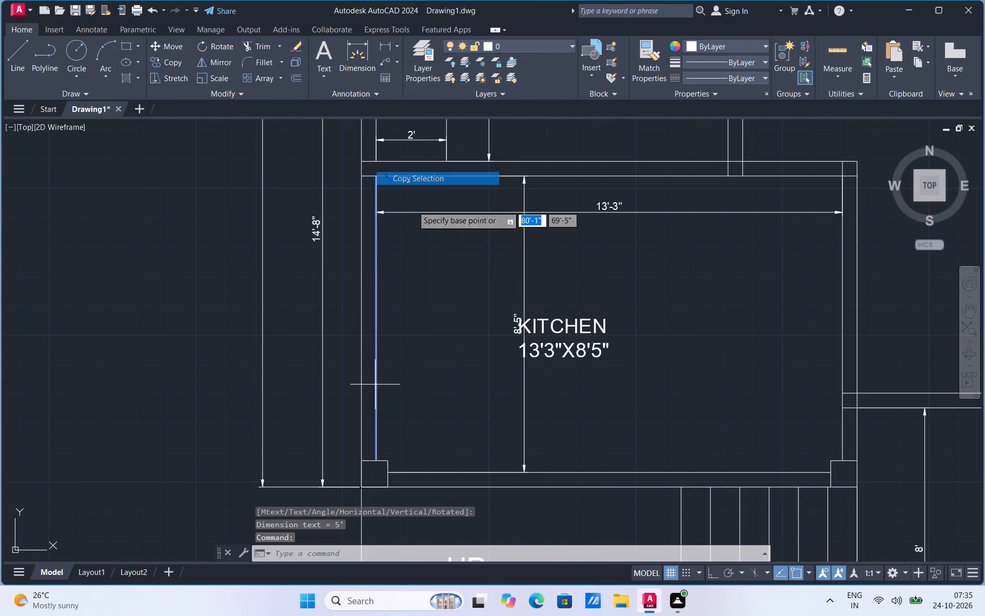
left_click(379, 458)
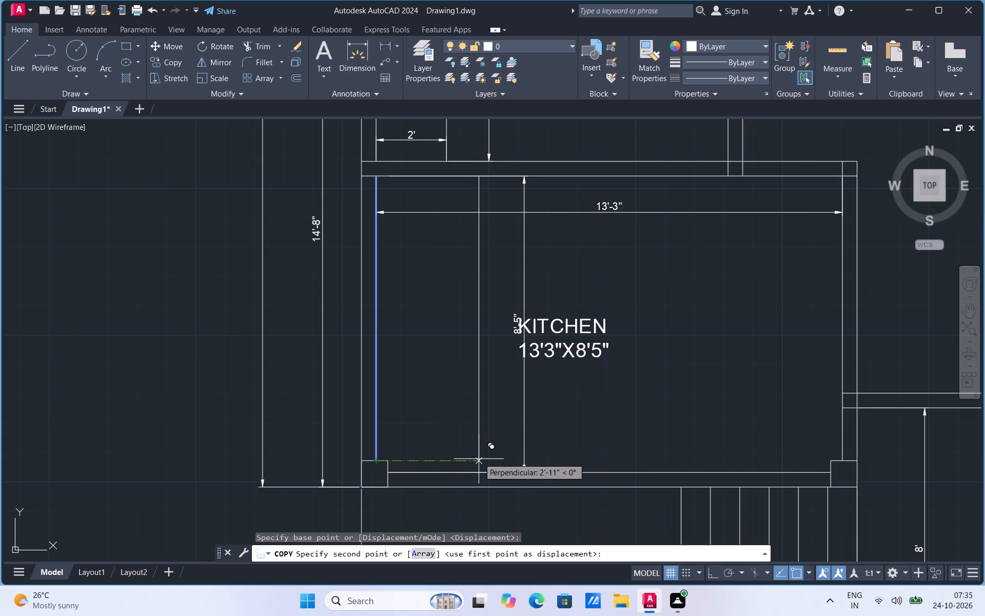
left_click(715, 568)
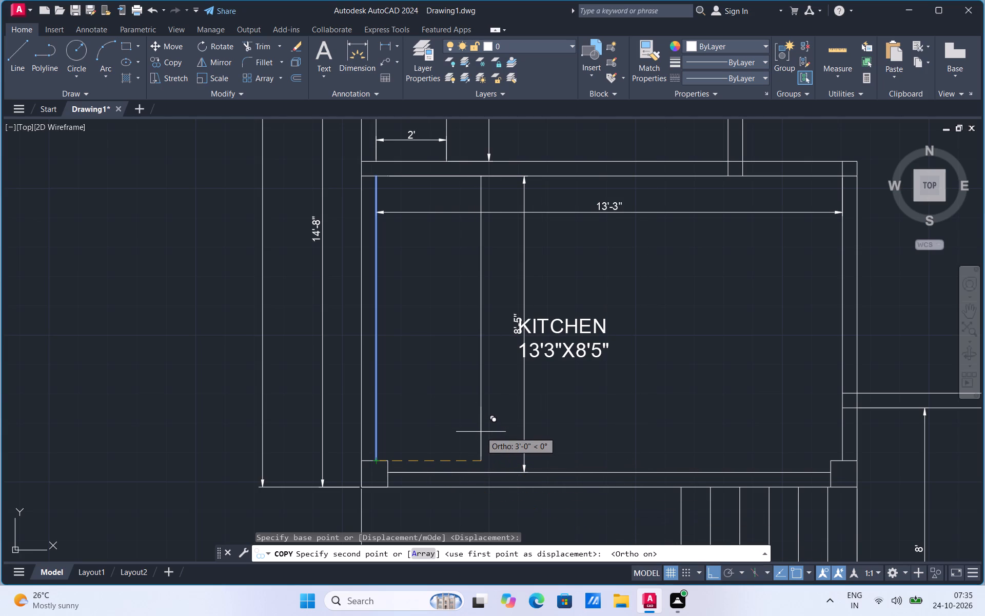
type("2'")
key("Return")
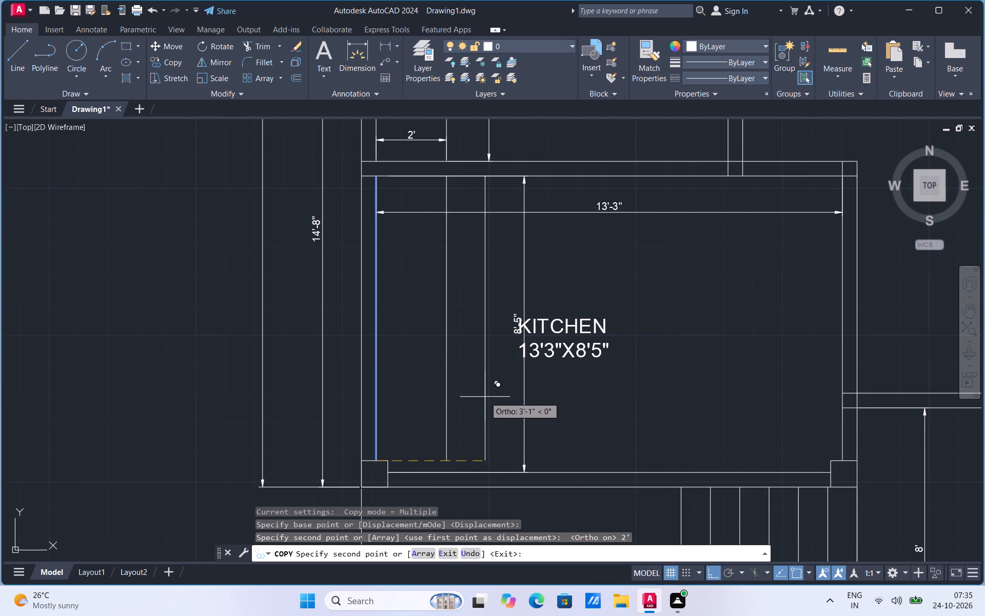
key("Escape")
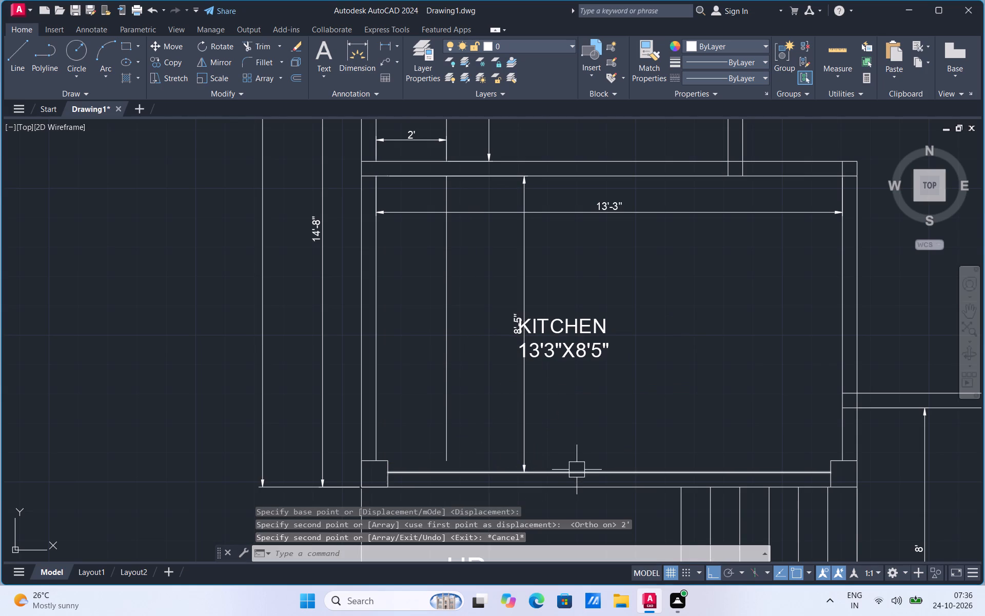
Copy the kitchen's bottom inner wall line 2' upward, into the kitchen.
left_click(577, 470)
right_click(577, 469)
left_click(613, 268)
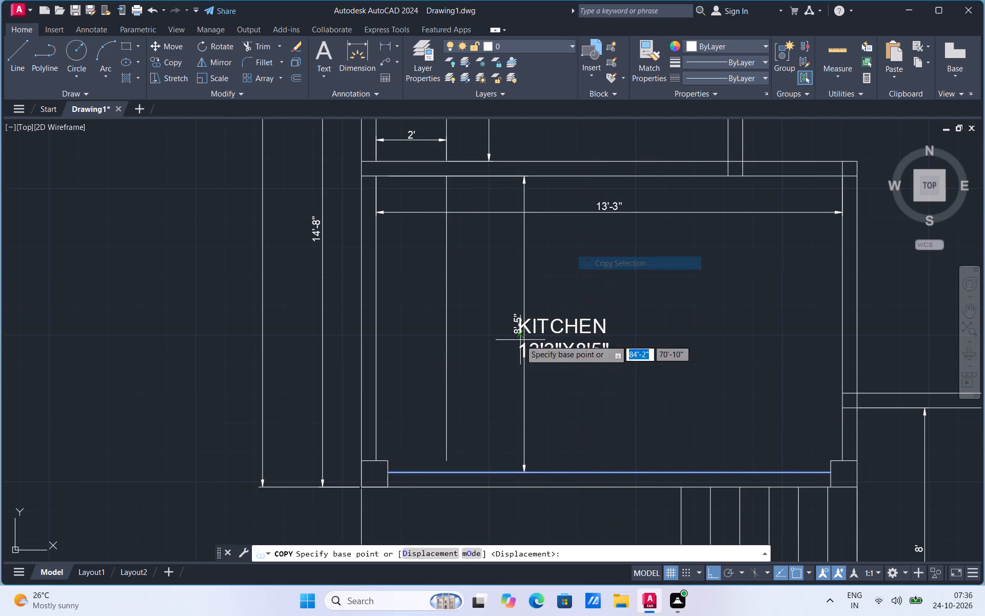
left_click(389, 472)
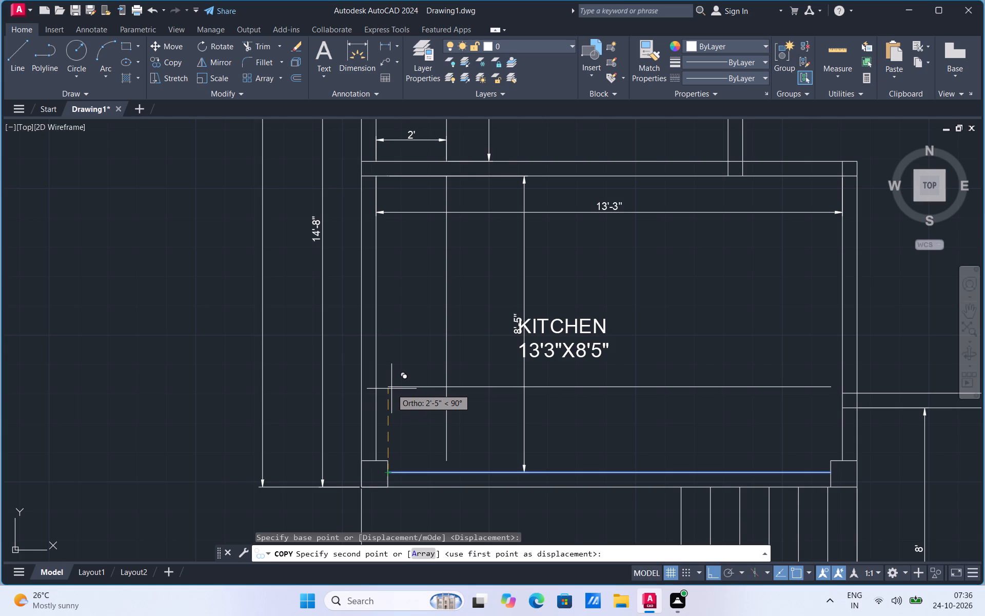
type("2'")
key("Return")
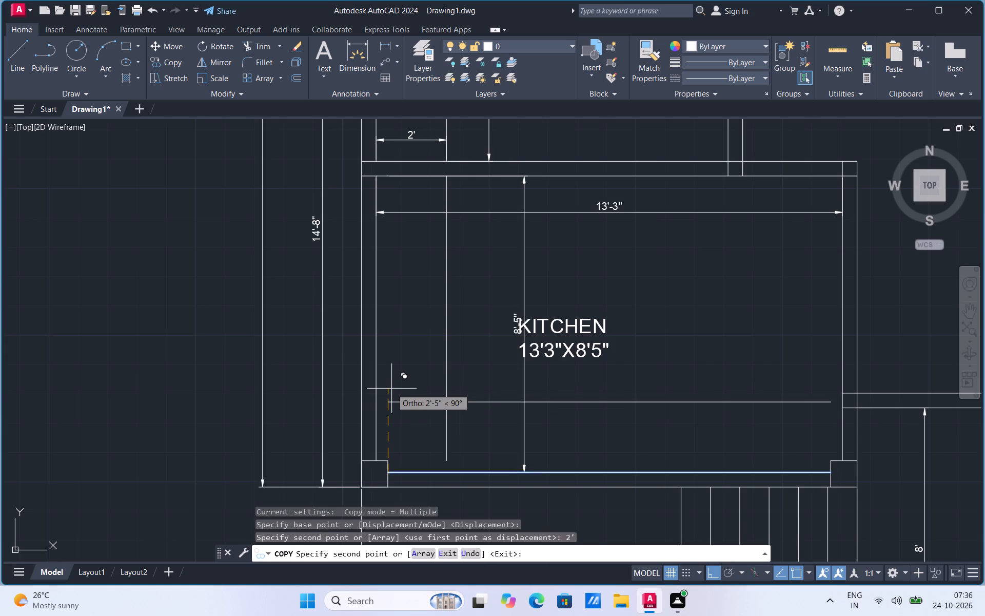
key("Escape")
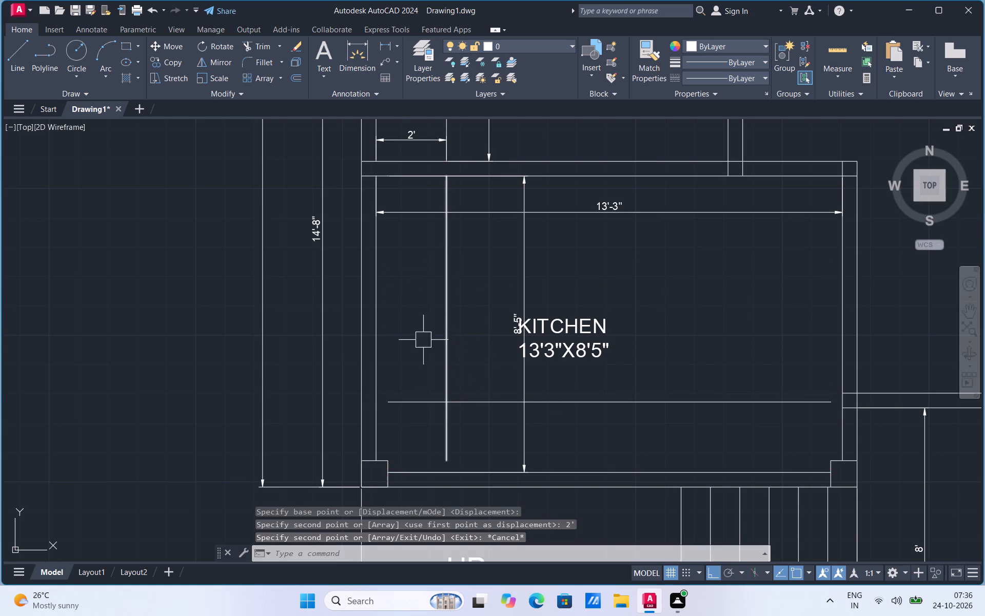
Trim the two 2' offset lines in the kitchen where they cross, so they meet in a clean lower-left corner.
left_click_drag(253, 47, 262, 69)
left_click(257, 45)
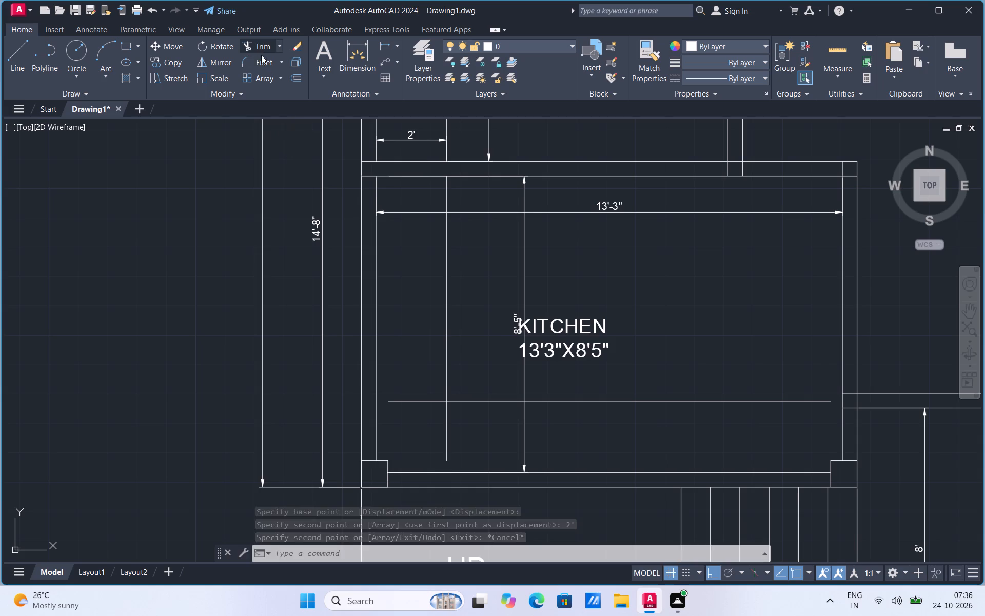
left_click(407, 405)
left_click(447, 440)
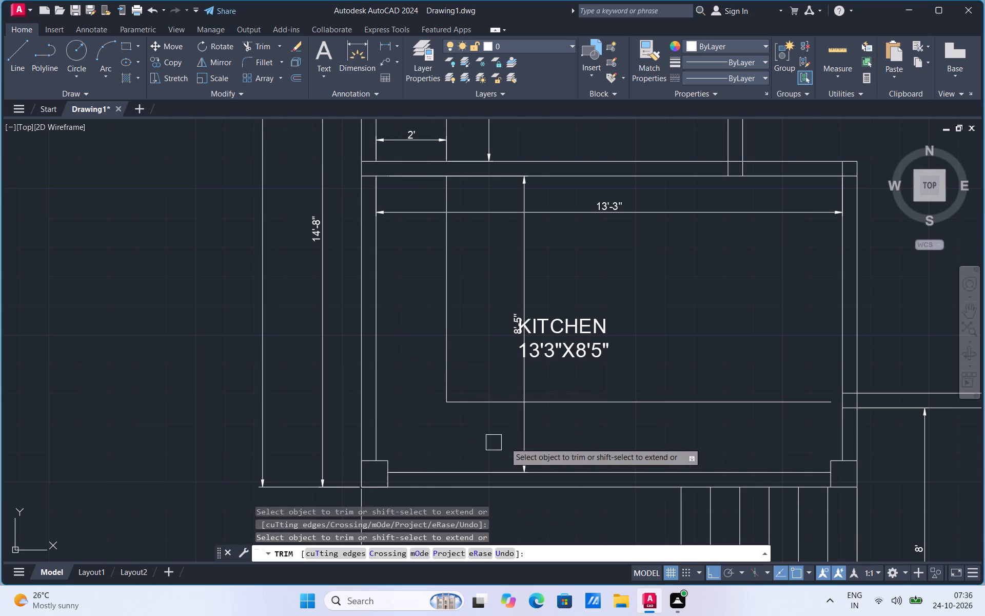
key("Escape")
Move the KITCHEN 13'3"X8'5" label about 1'-4" to the right, clear of the vertical dimension.
left_click(548, 357)
right_click(548, 358)
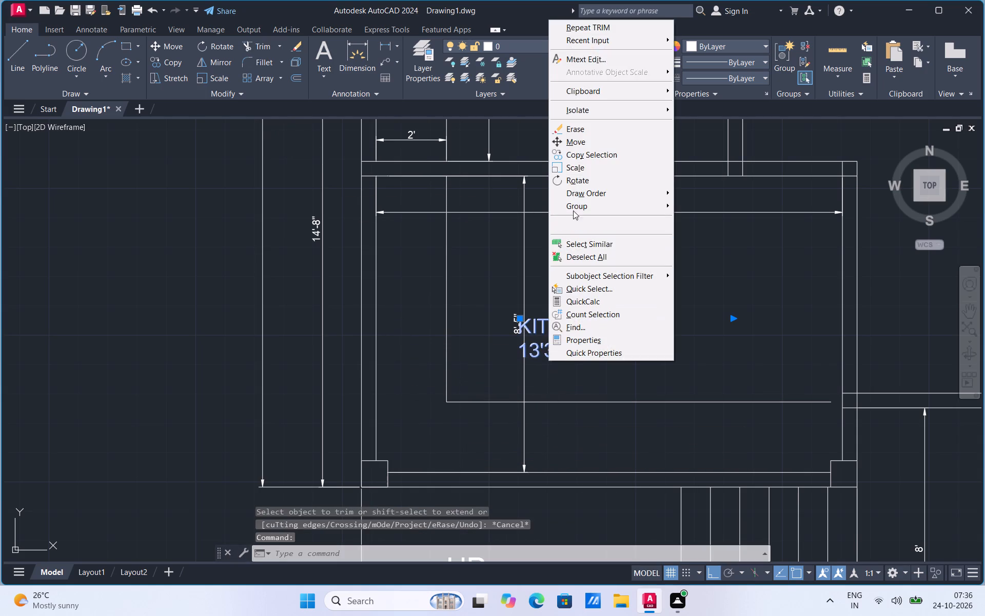
left_click(579, 145)
left_click(557, 302)
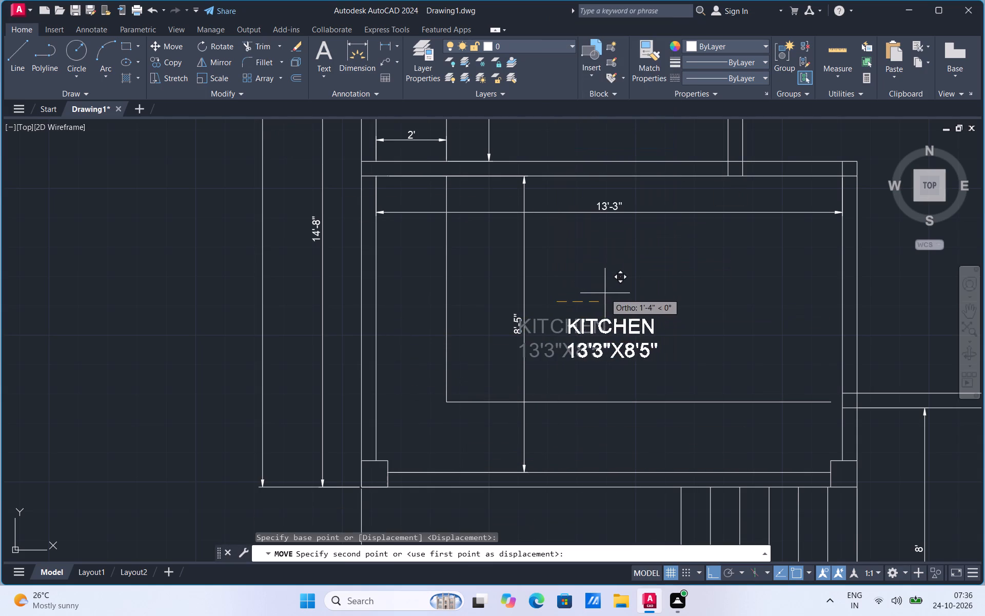
left_click(605, 293)
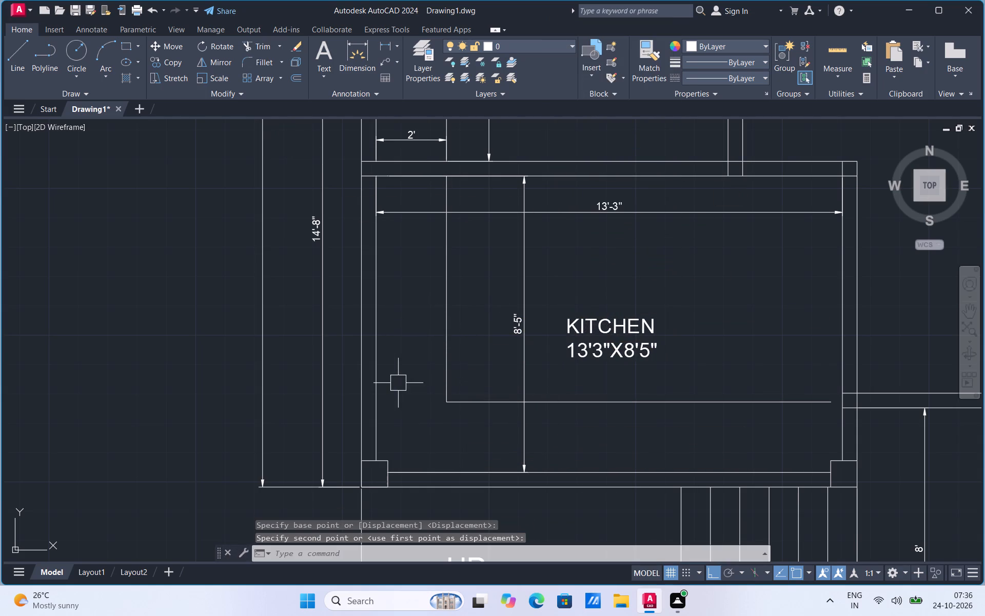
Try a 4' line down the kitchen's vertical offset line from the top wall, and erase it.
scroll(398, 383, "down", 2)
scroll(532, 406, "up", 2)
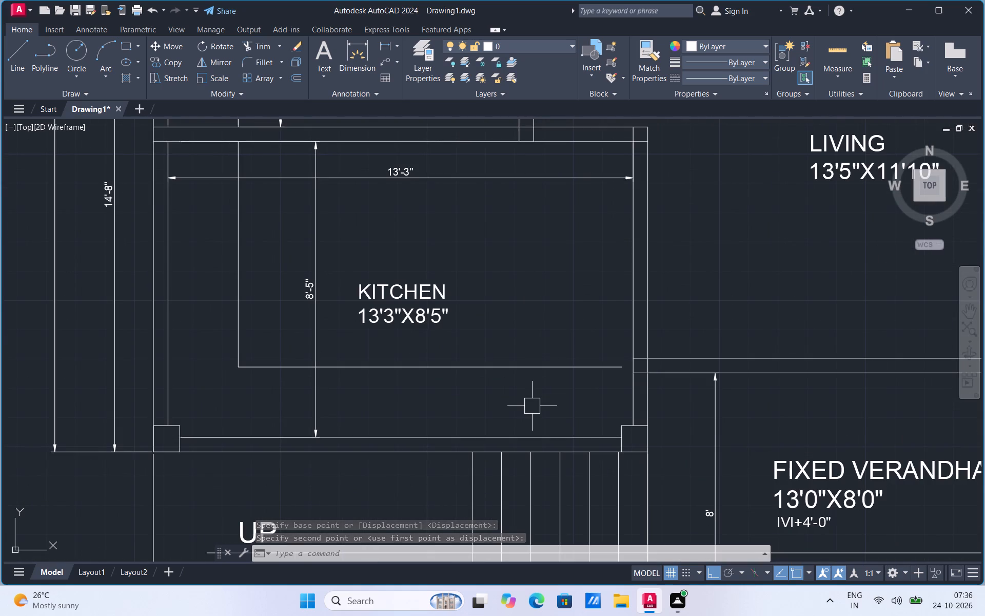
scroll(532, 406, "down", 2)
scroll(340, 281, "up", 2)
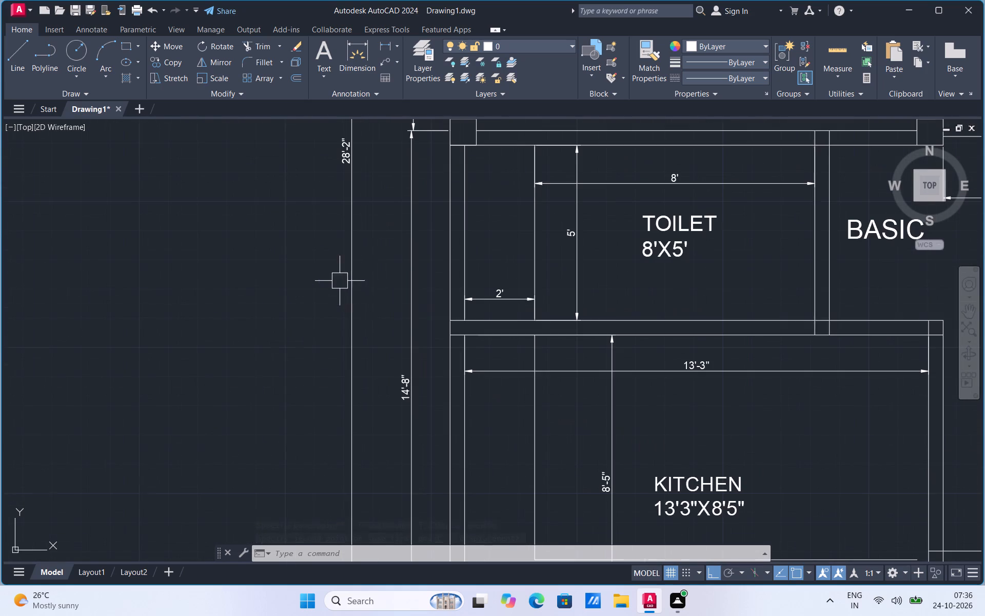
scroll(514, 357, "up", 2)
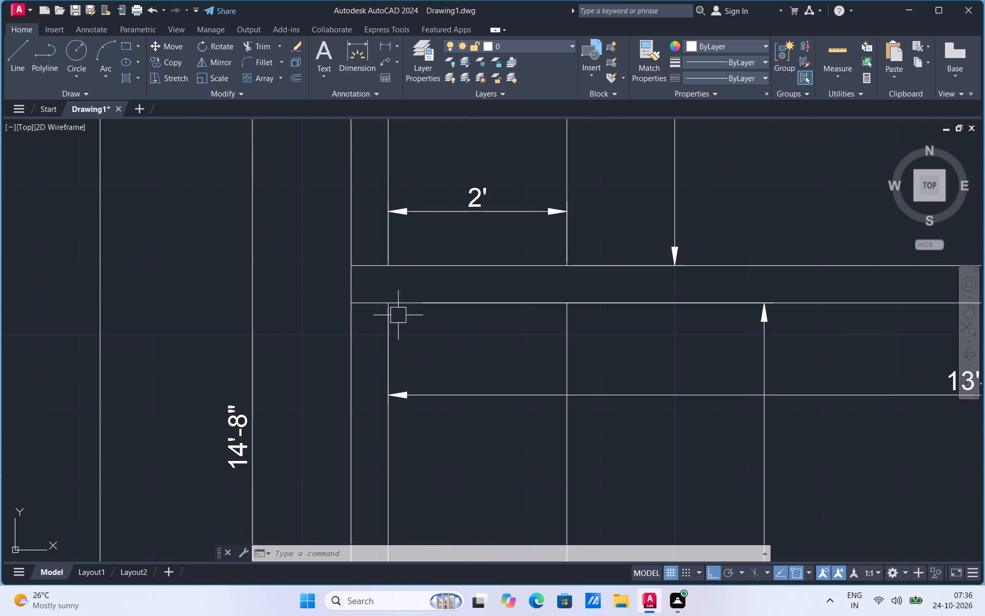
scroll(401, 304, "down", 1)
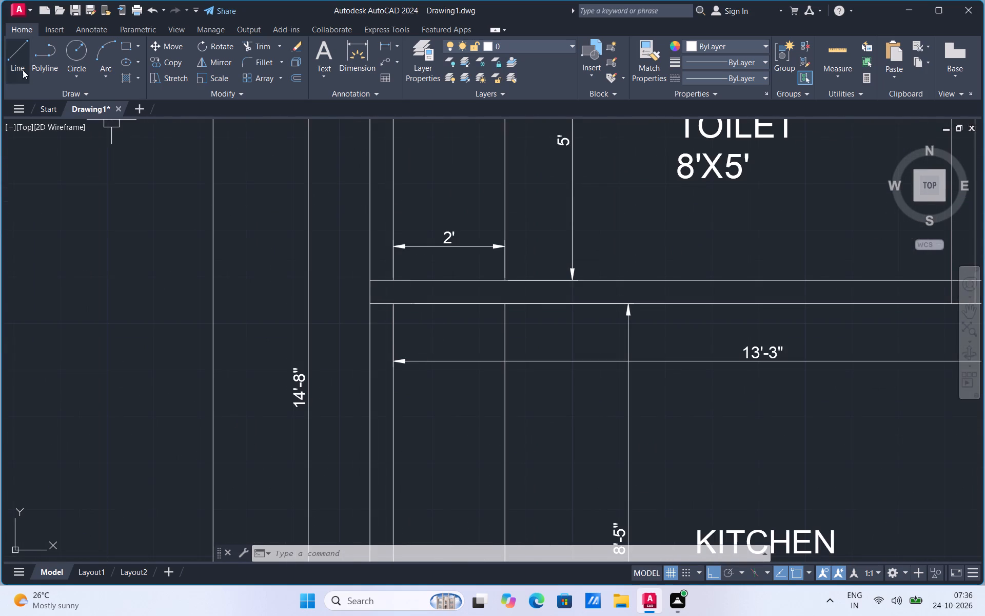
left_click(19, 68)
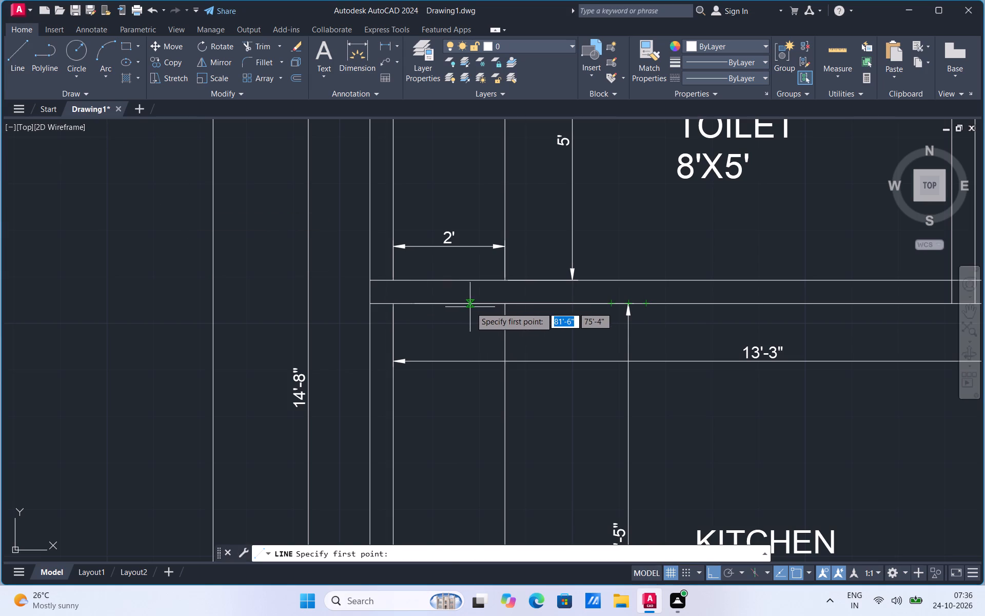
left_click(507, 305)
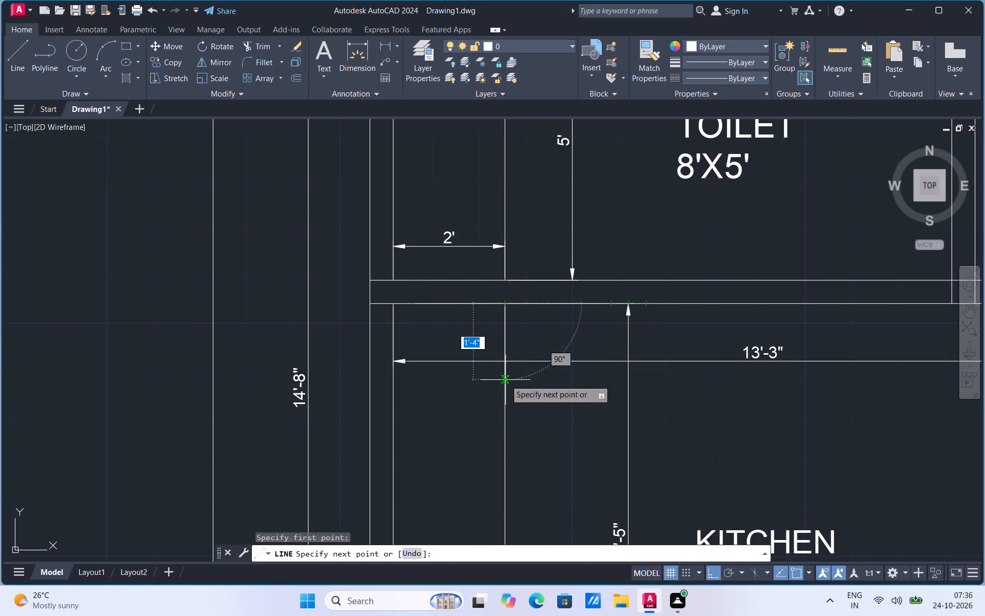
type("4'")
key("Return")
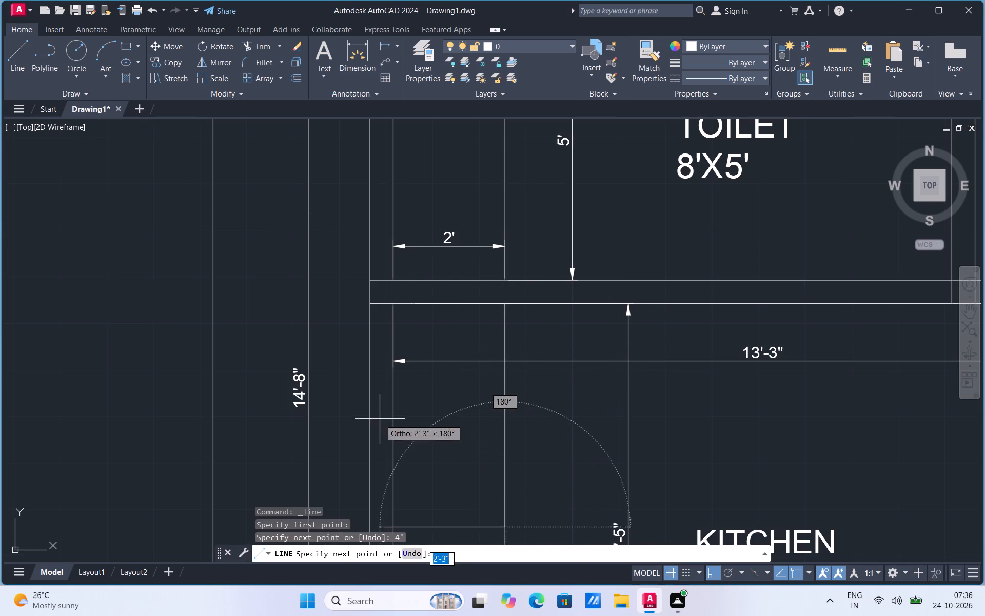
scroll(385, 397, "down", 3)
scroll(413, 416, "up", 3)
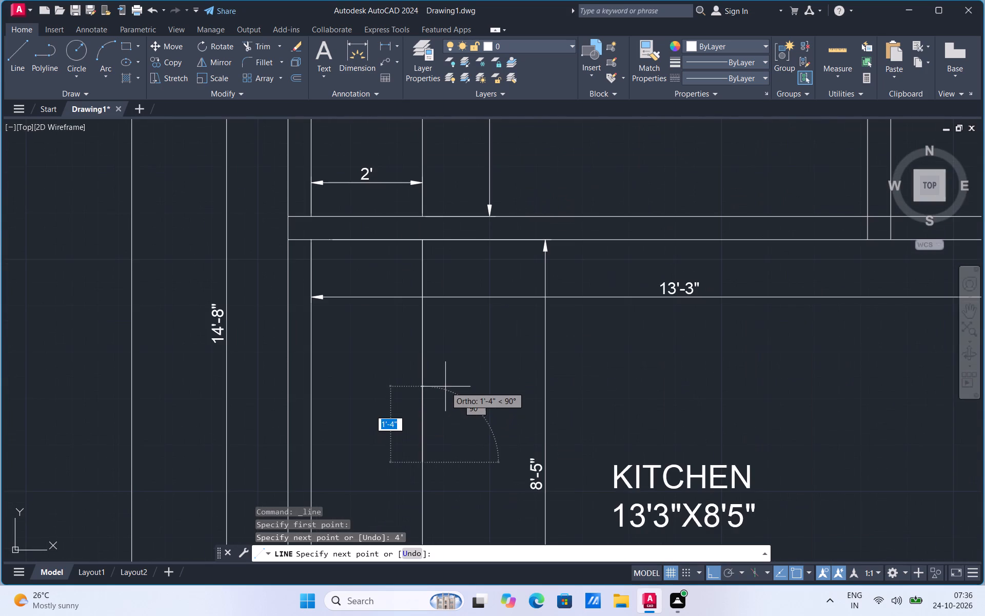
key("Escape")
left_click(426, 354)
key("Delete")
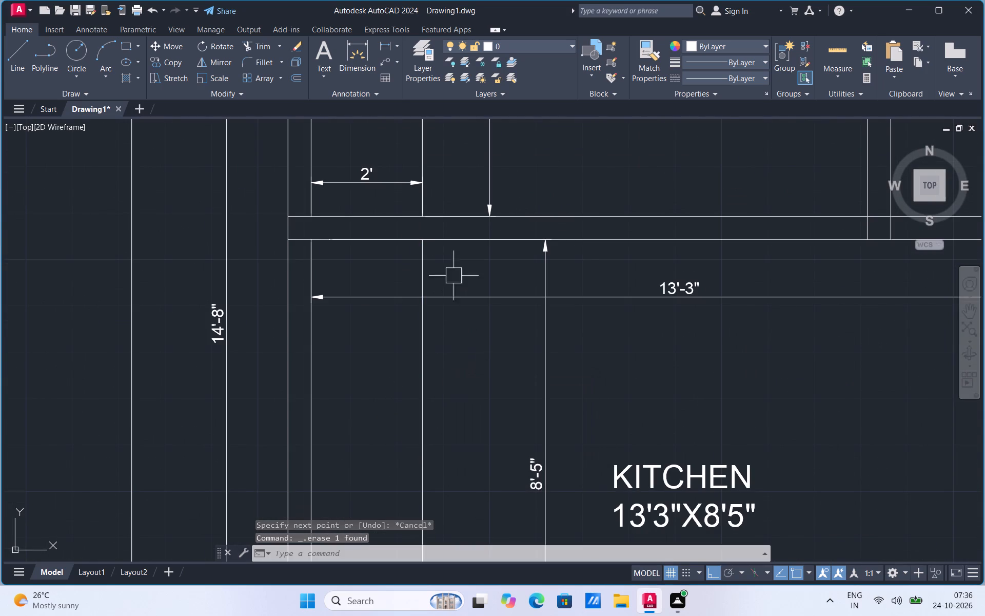
Draw a line 3' down the vertical offset line from the kitchen's top wall and across to the left wall, then erase the 3' segment.
left_click(23, 60)
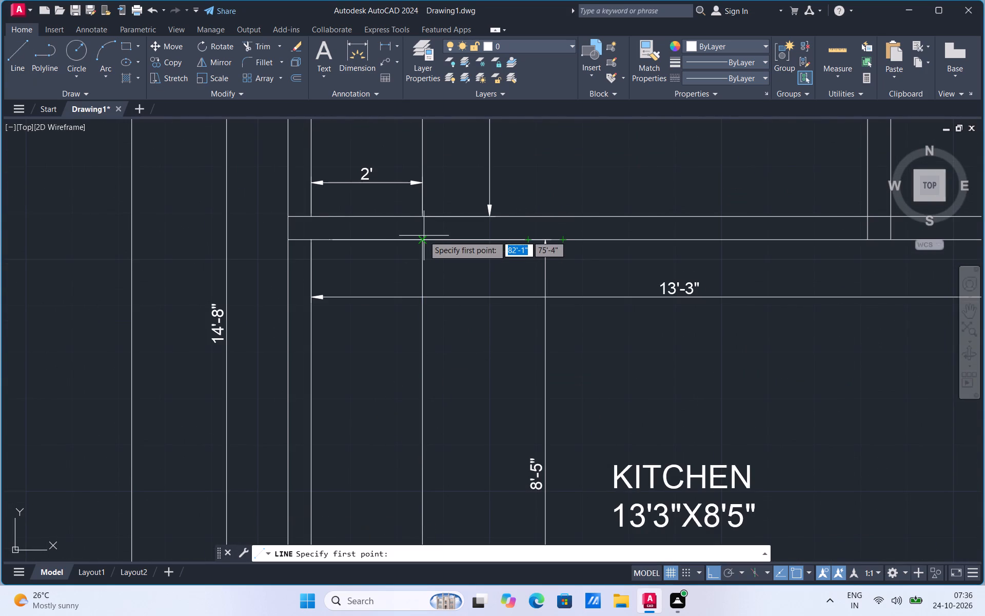
left_click(422, 240)
key("3")
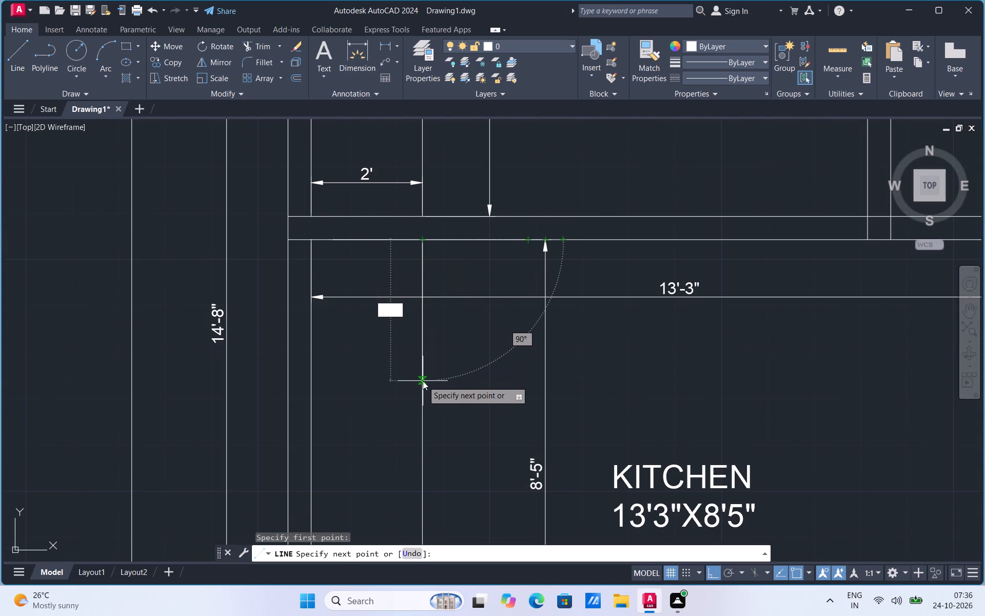
key("apostrophe")
key("Return")
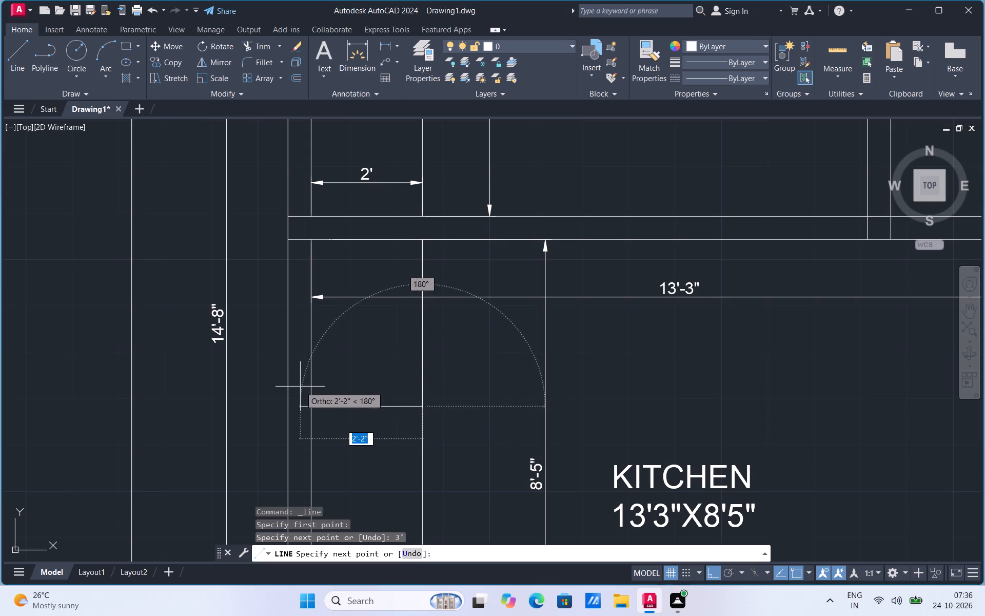
left_click(309, 406)
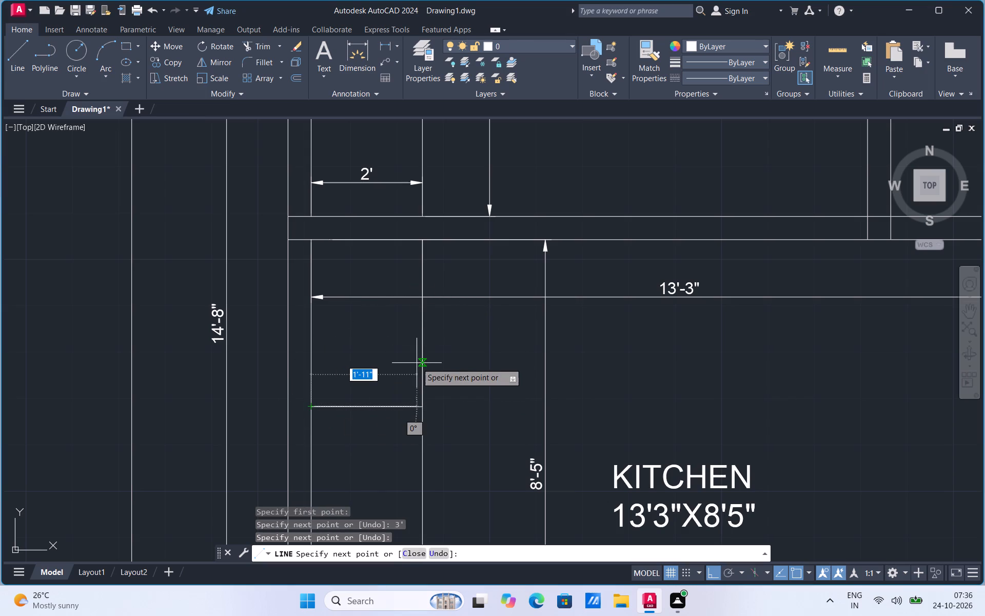
key("Escape")
left_click(420, 355)
key("Delete")
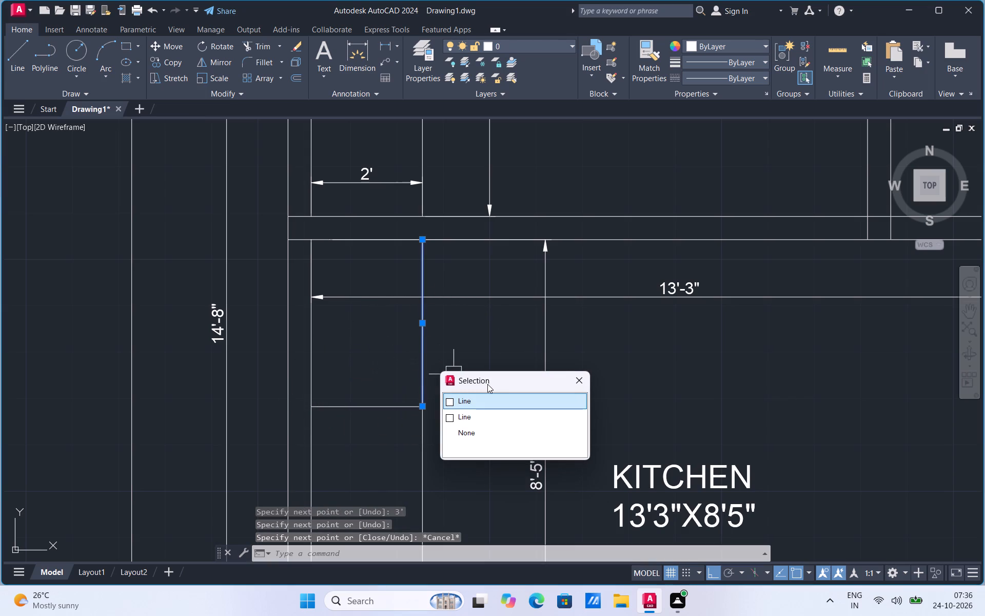
key("Delete")
Trim away the kitchen's vertical offset line above the short cross line.
left_click(253, 45)
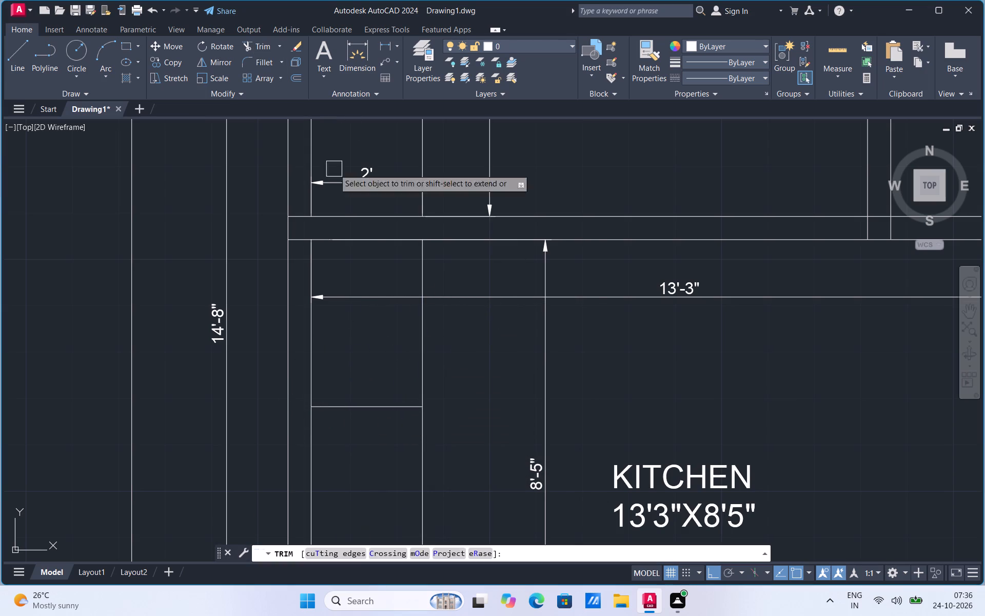
left_click(425, 343)
scroll(463, 351, "down", 2)
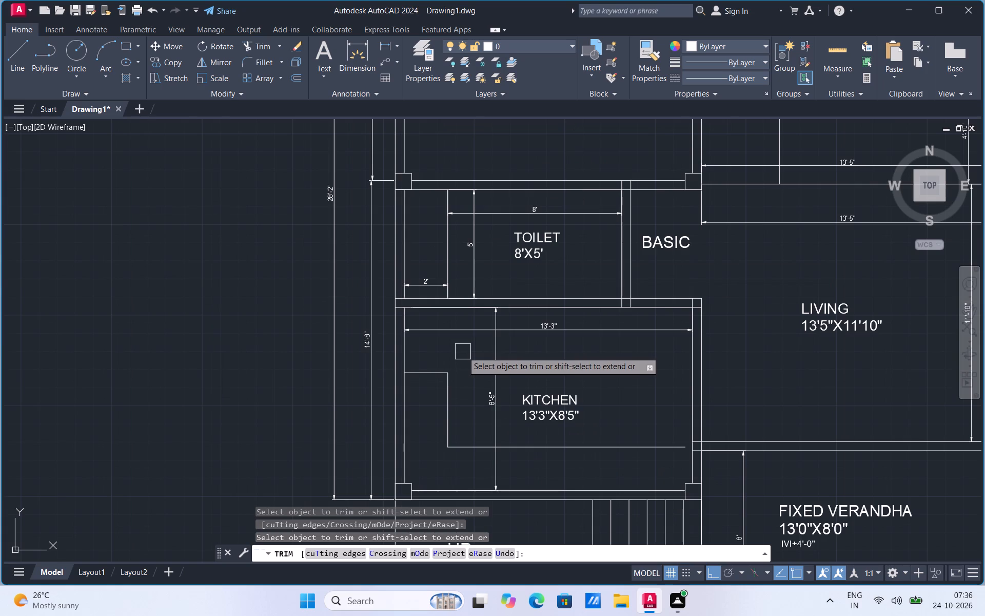
key("Escape")
Draw a line from the kitchen offset lines' corner 6' to the right and straight down to the bottom inner wall line.
scroll(621, 461, "up", 1)
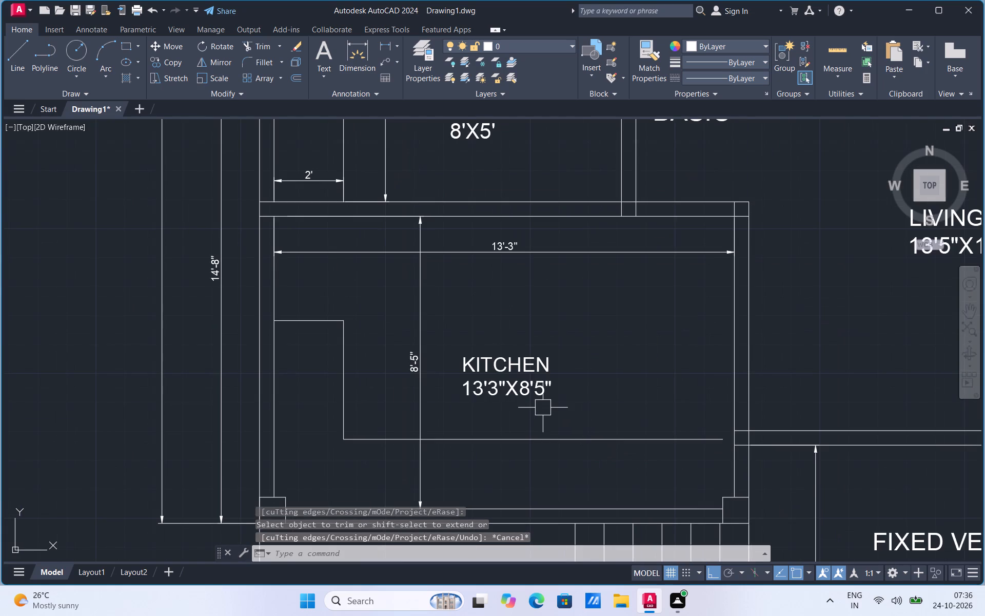
scroll(525, 392, "down", 1)
scroll(536, 452, "up", 1)
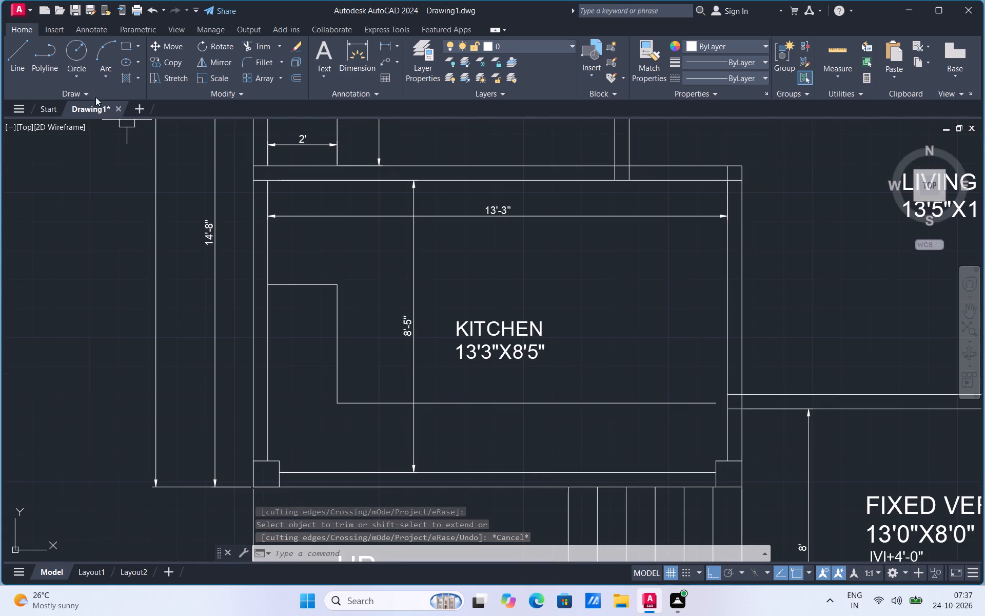
left_click(12, 70)
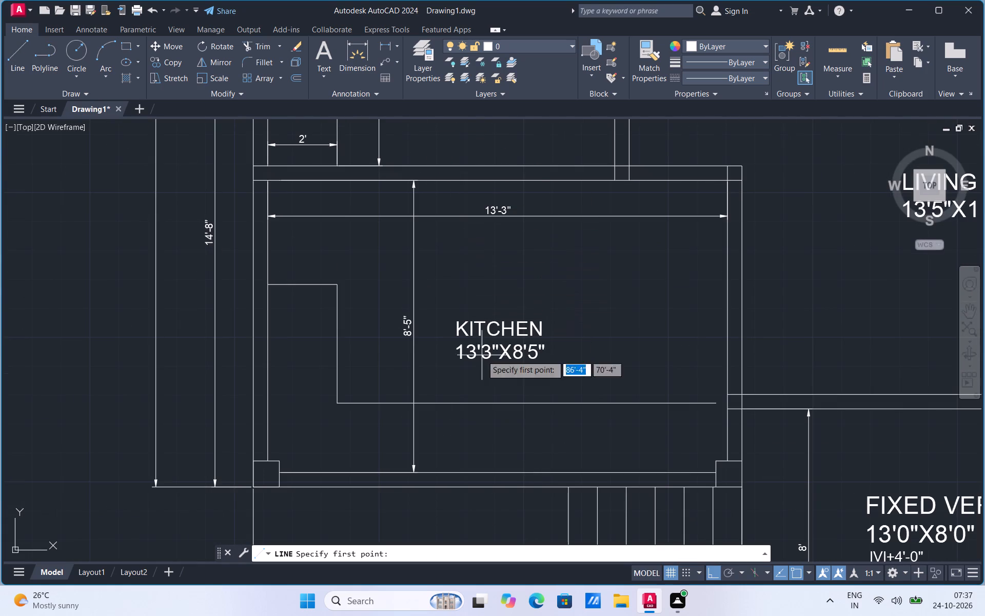
left_click(337, 401)
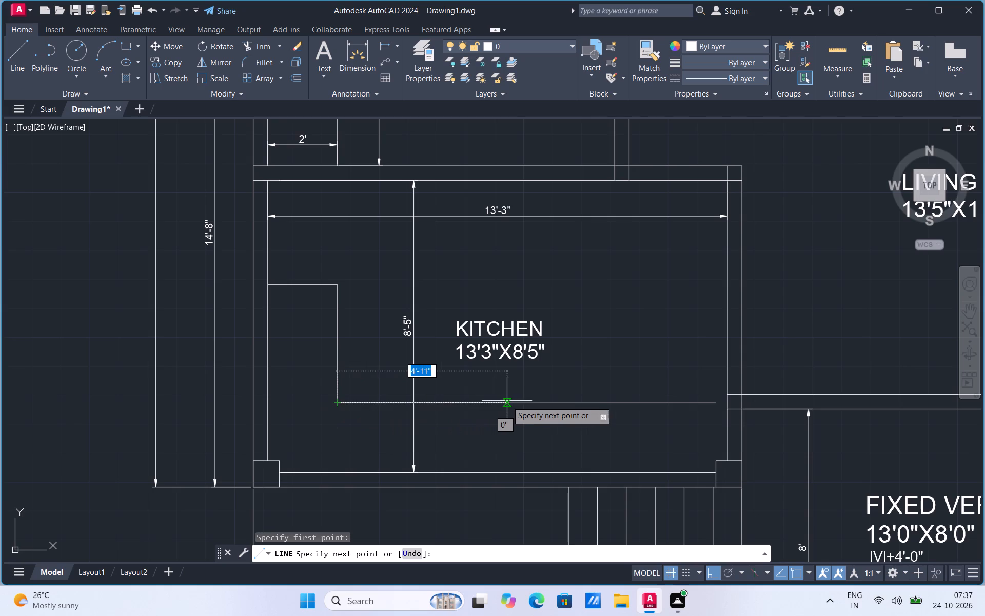
type("6'")
key("Return")
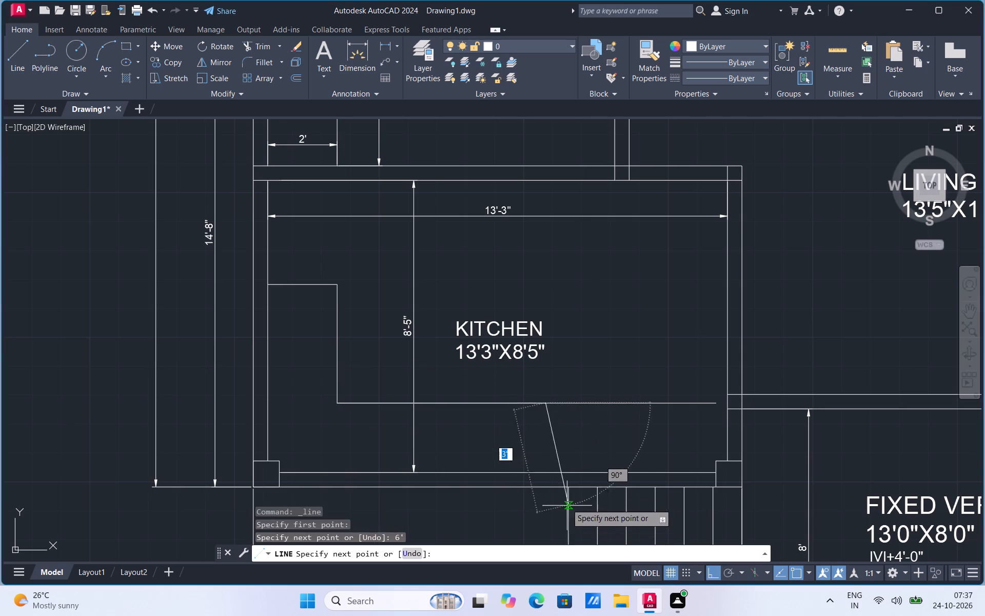
left_click(546, 476)
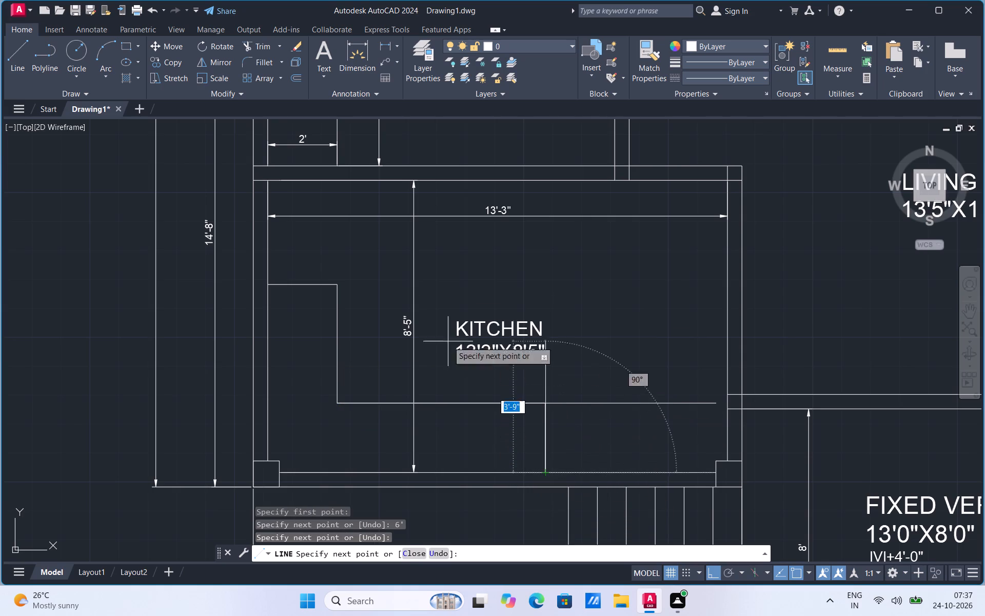
Trim away the kitchen's horizontal offset line to the right of the new 6' end line.
left_click(259, 50)
left_click(483, 410)
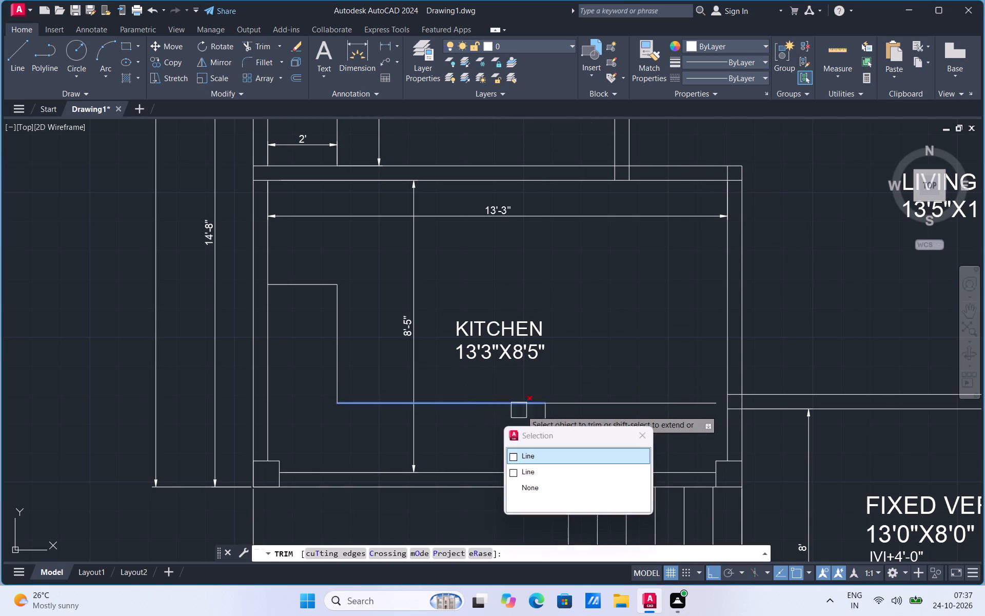
left_click(561, 403)
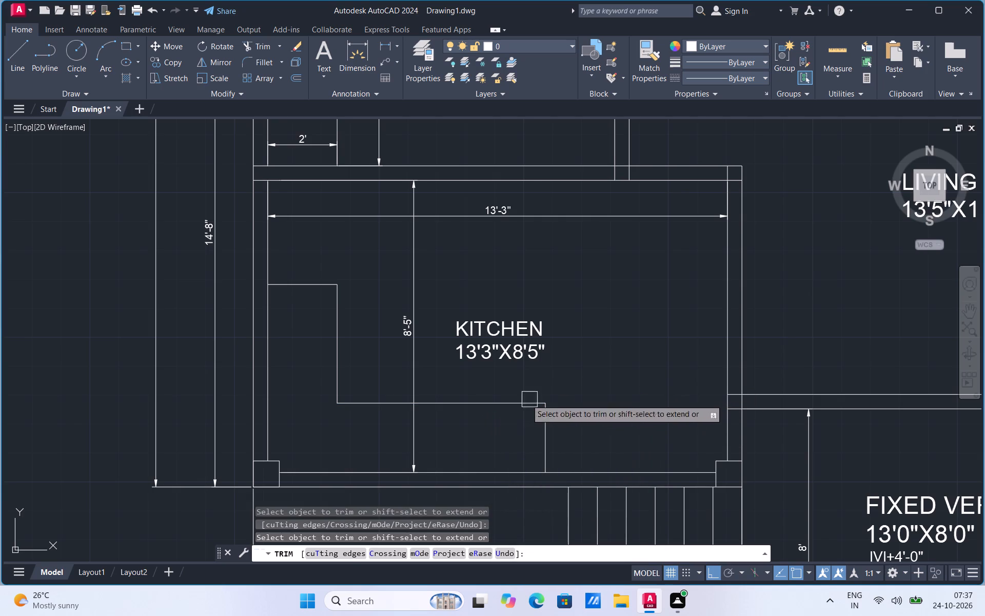
key("Escape")
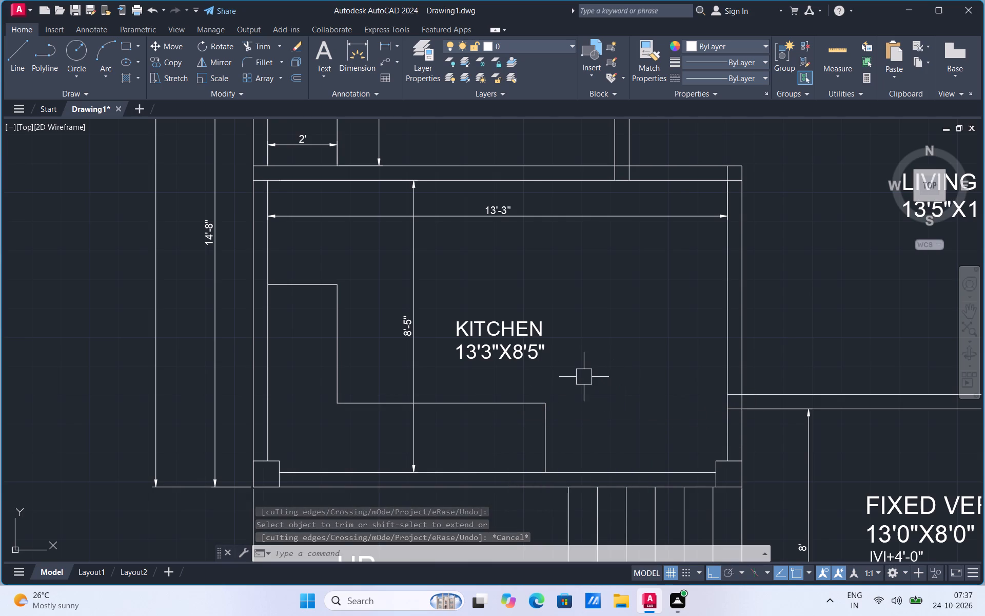
Replace the kitchen's 8'-5" vertical dimension with a new wall-to-wall linear dimension placed just right of the left counter's edge.
left_click(413, 340)
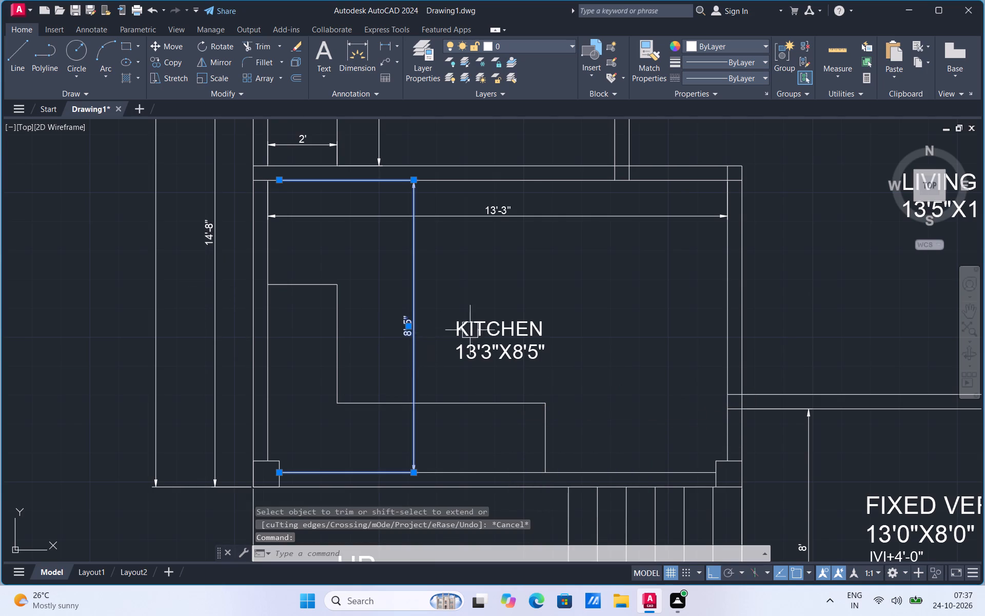
key("Delete")
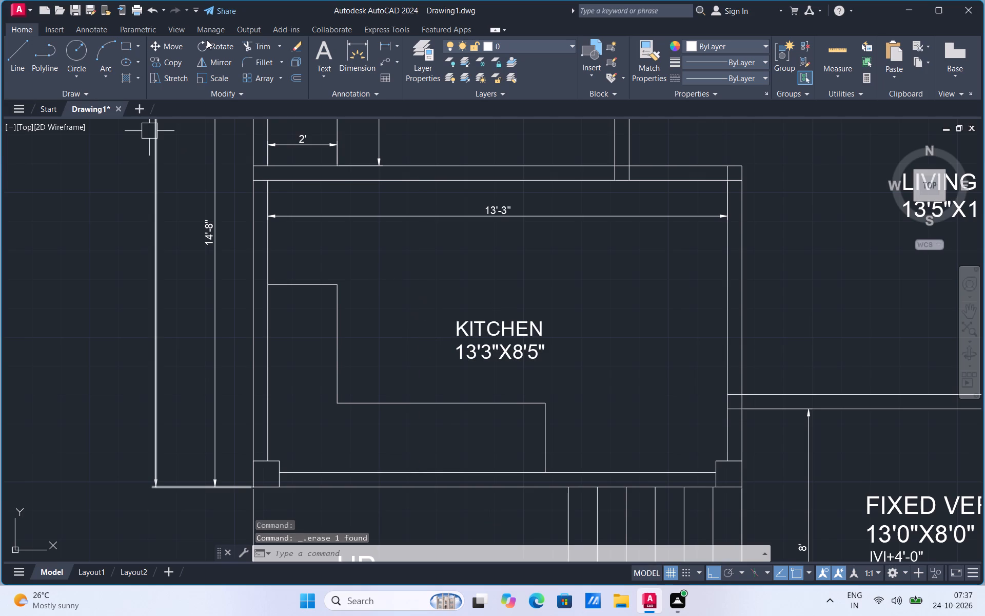
left_click(379, 45)
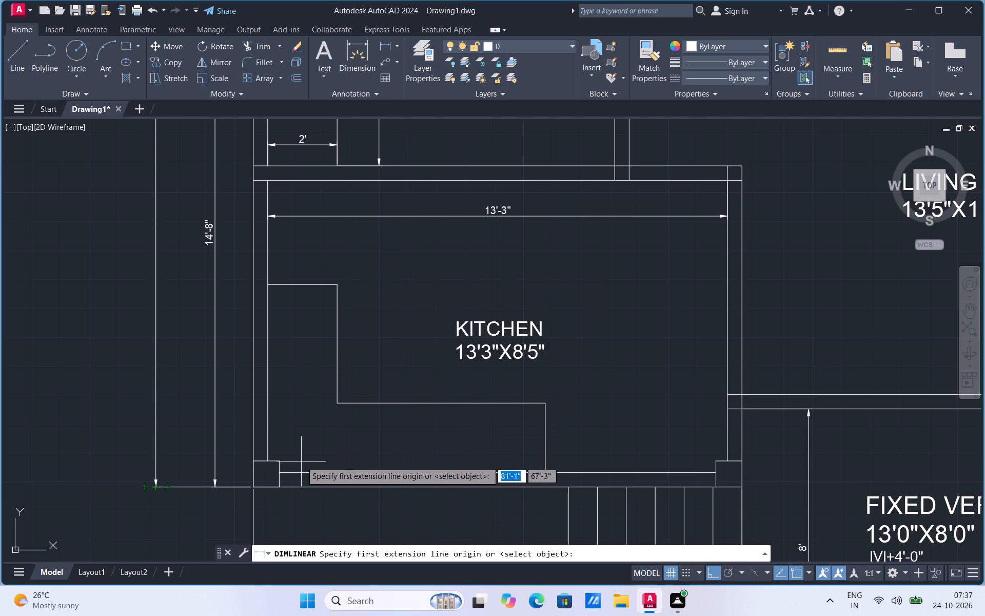
left_click(282, 472)
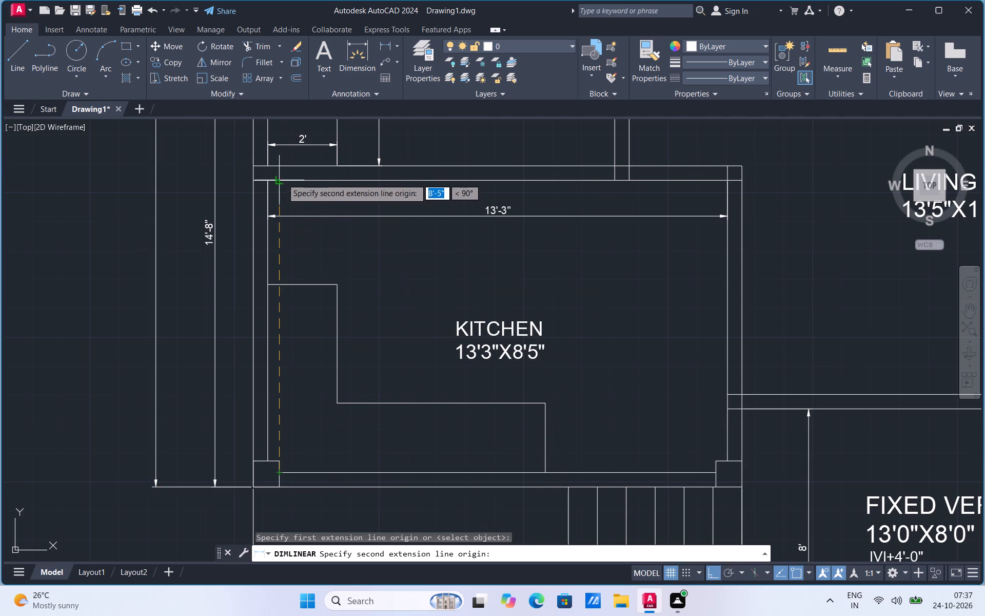
left_click(282, 178)
left_click(354, 201)
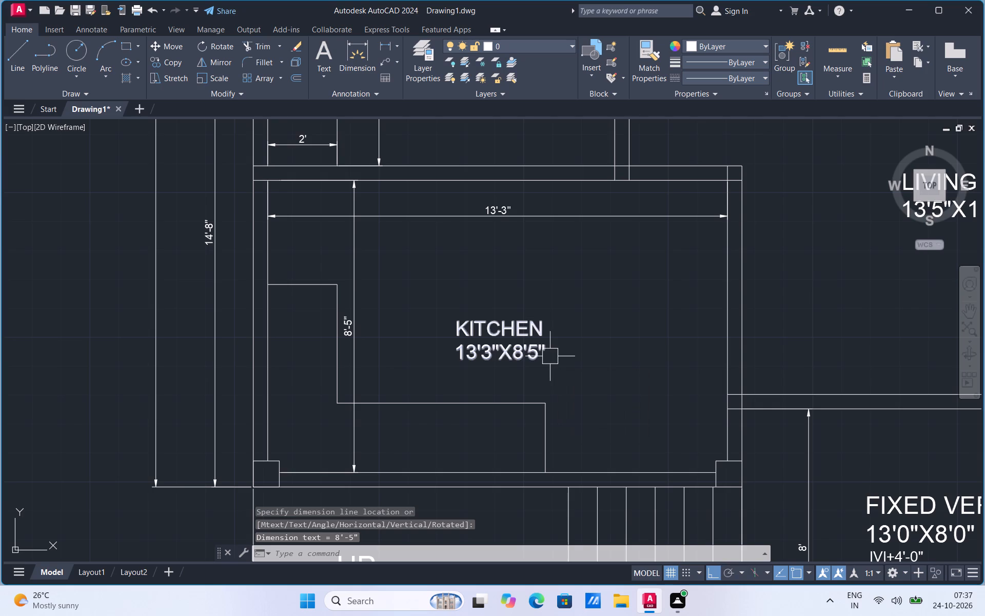
Move the KITCHEN label with its size text slightly up and to the left, with ortho turned off.
left_click(526, 355)
right_click(526, 355)
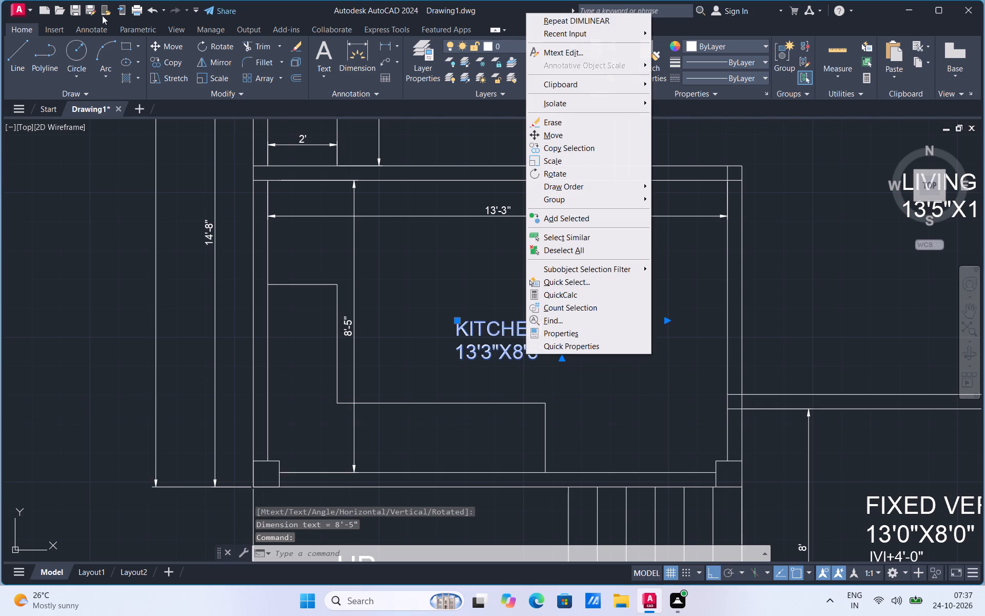
left_click(555, 133)
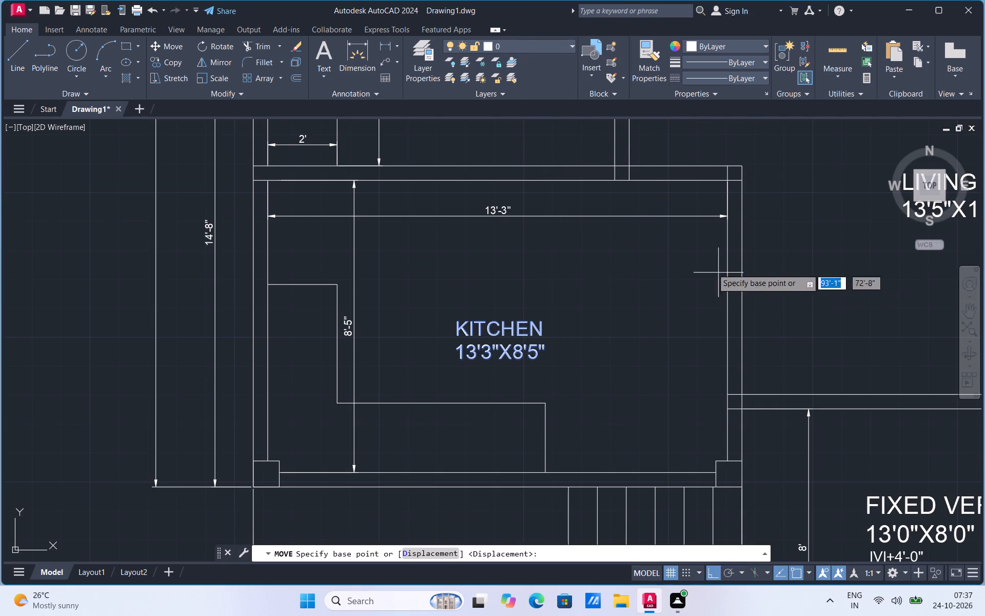
left_click(528, 357)
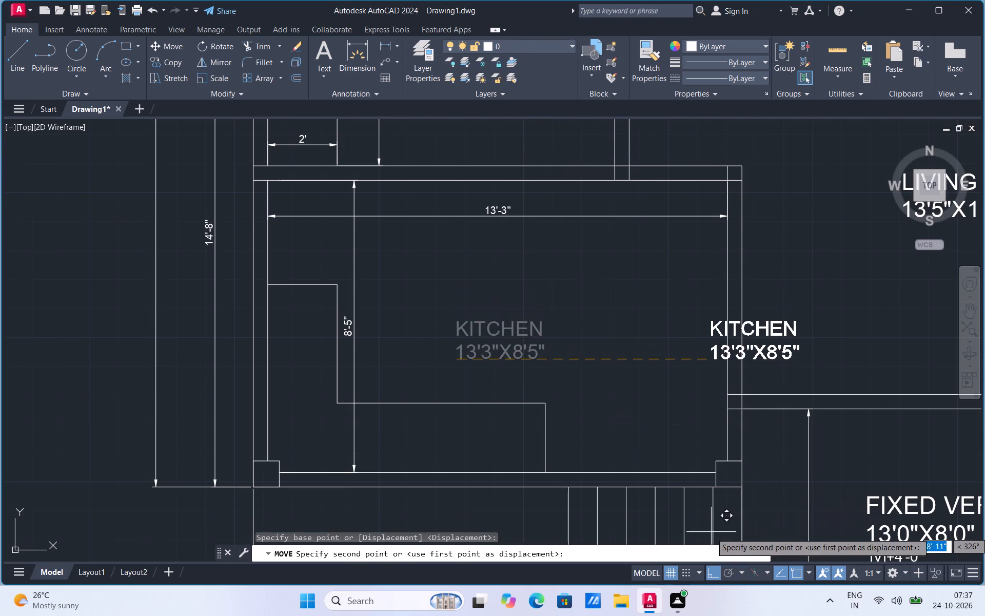
left_click(710, 574)
left_click(427, 333)
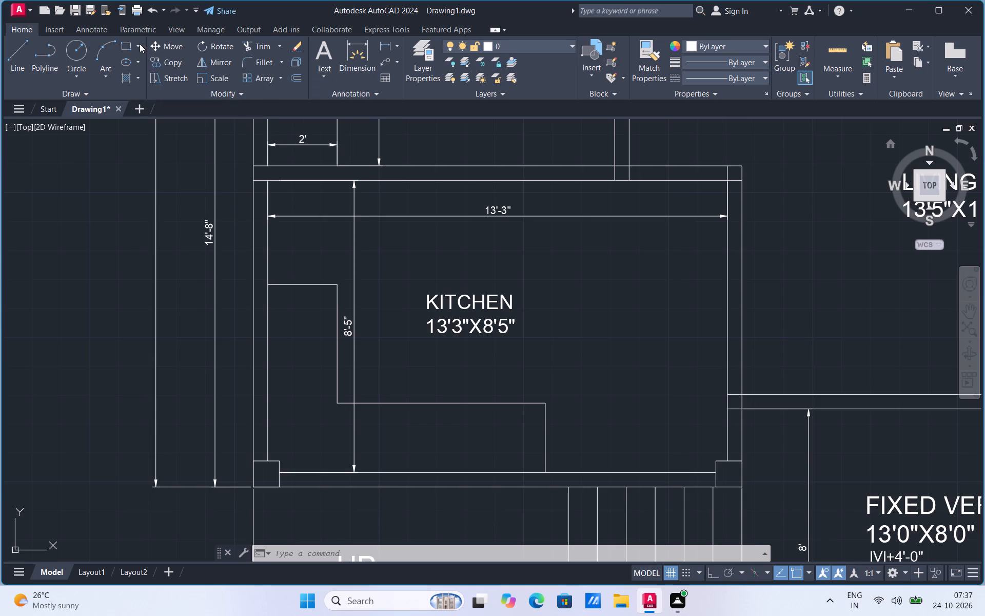
Draw a 2' by 5' rectangle in the kitchen from the bottom of the counter's end line, extending right and upward.
left_click(140, 44)
left_click(123, 68)
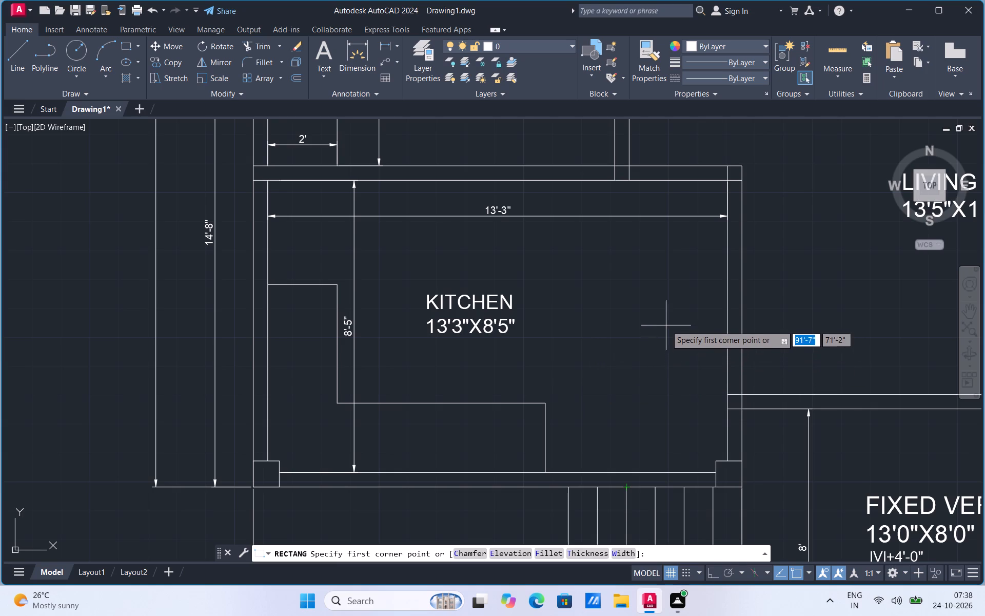
left_click(546, 471)
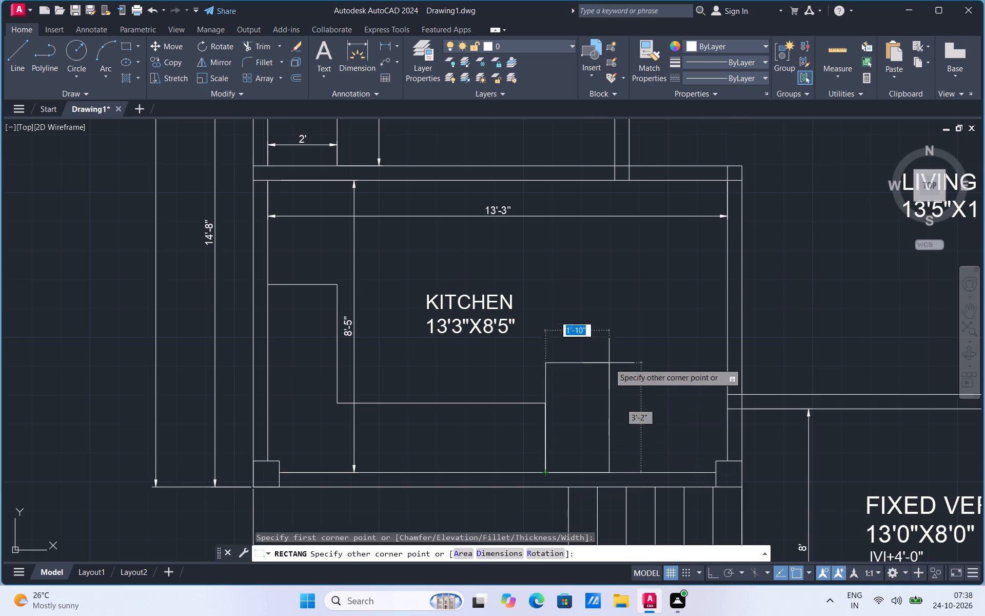
type("2',5'")
key("Return")
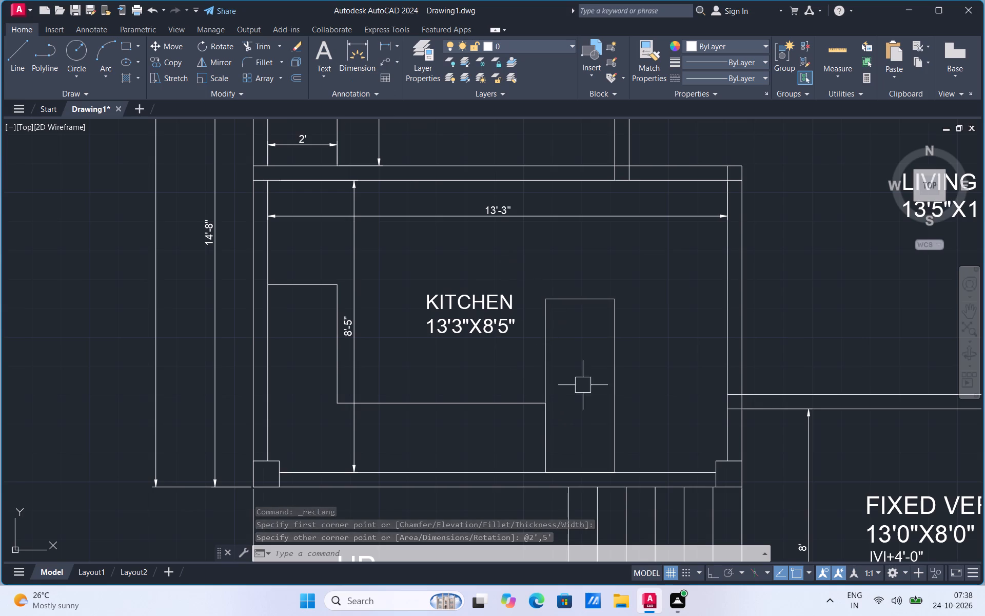
Try to trim the overlapping line segment where the kitchen rectangle's left edge meets the counter's end line.
left_click(551, 438)
key("Escape")
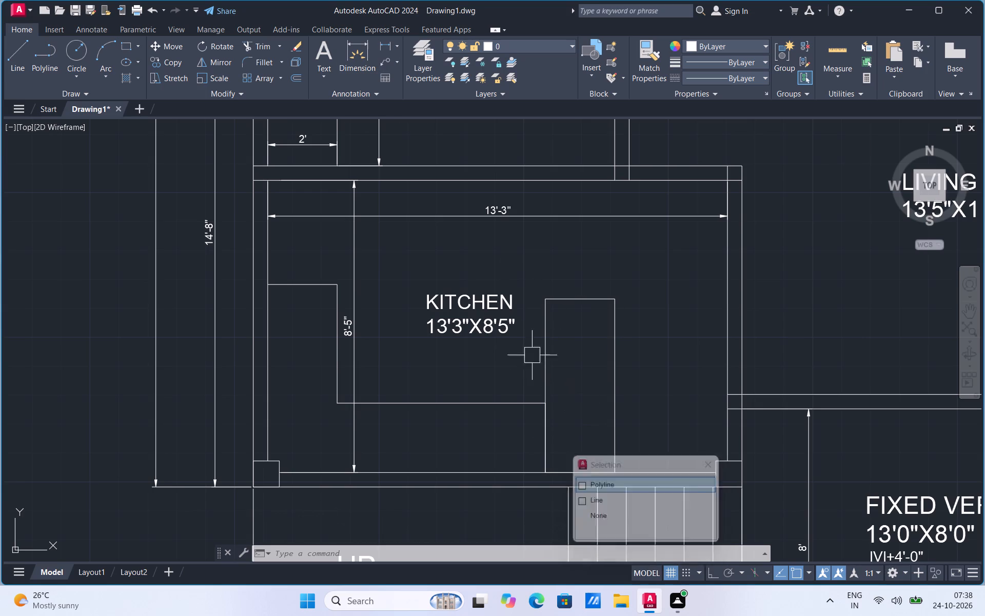
left_click_drag(261, 45, 261, 50)
left_click(551, 449)
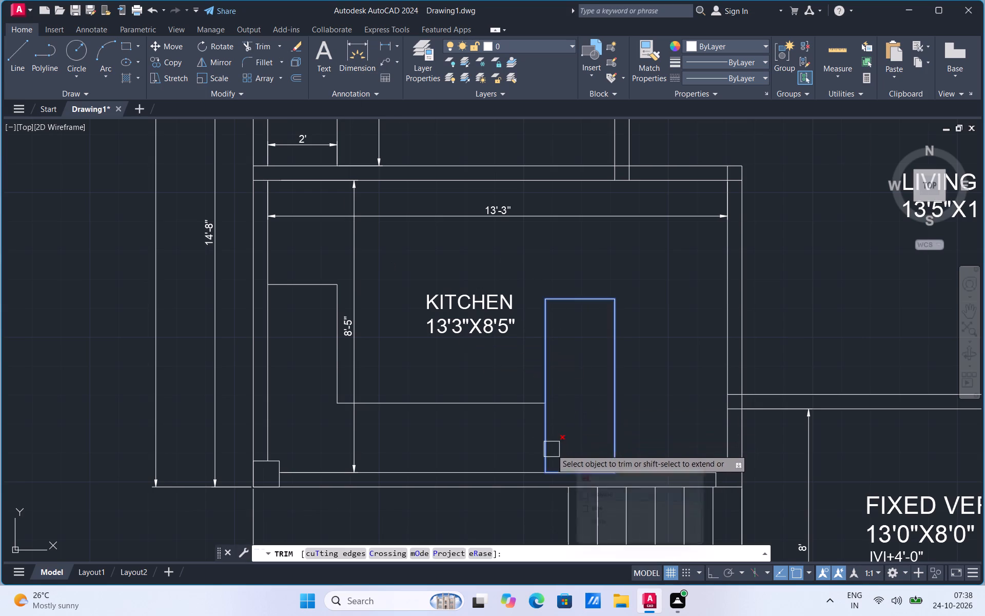
key("Escape")
left_click(547, 436)
key("Escape")
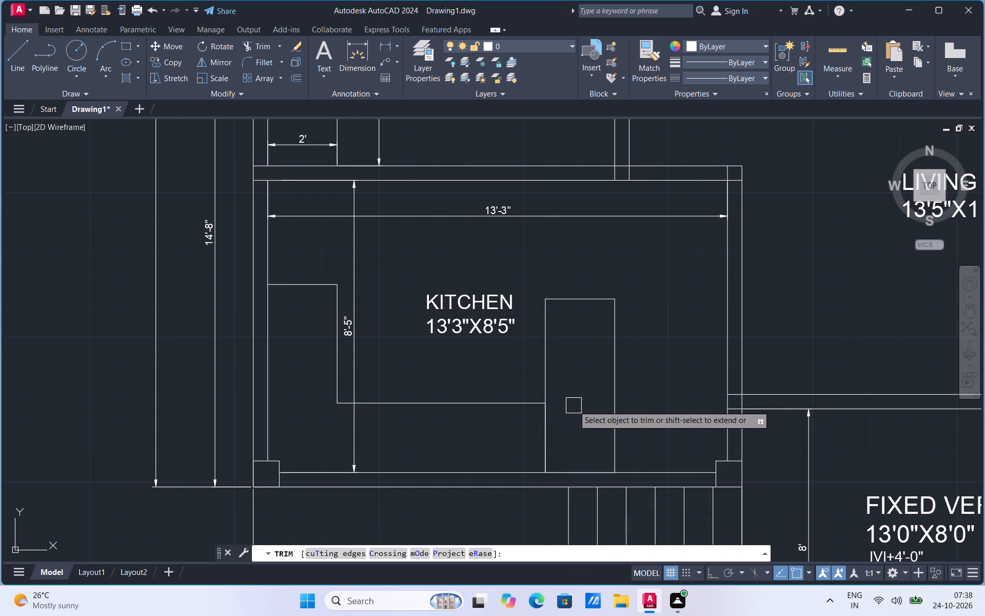
left_click(547, 438)
left_click(545, 435)
key("Escape")
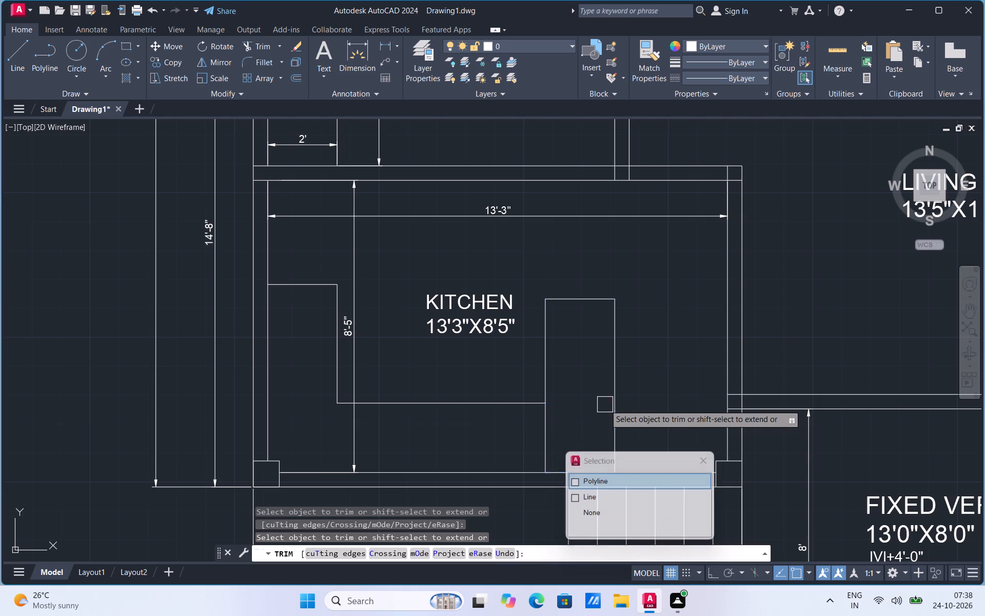
key("Escape")
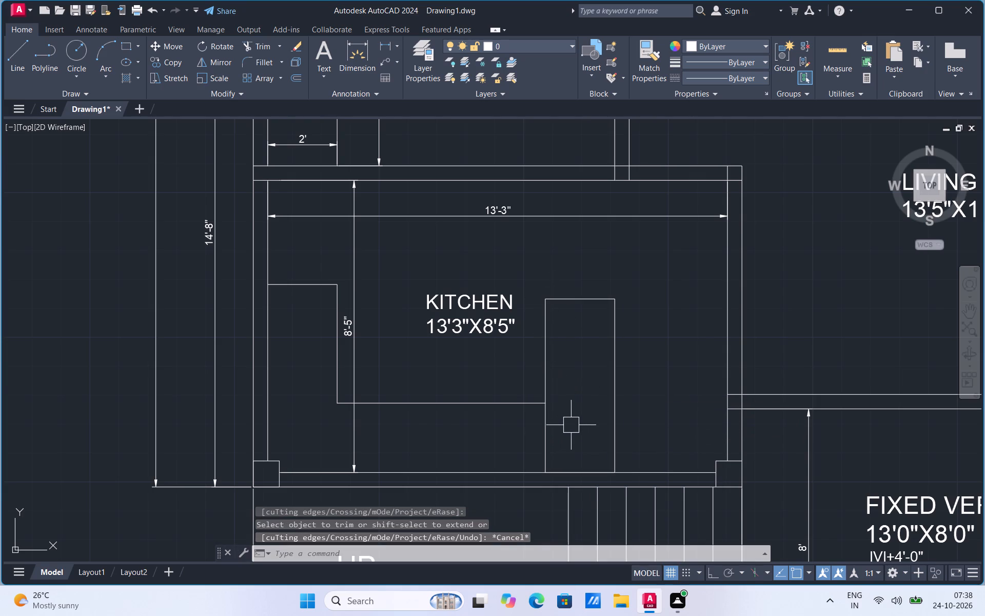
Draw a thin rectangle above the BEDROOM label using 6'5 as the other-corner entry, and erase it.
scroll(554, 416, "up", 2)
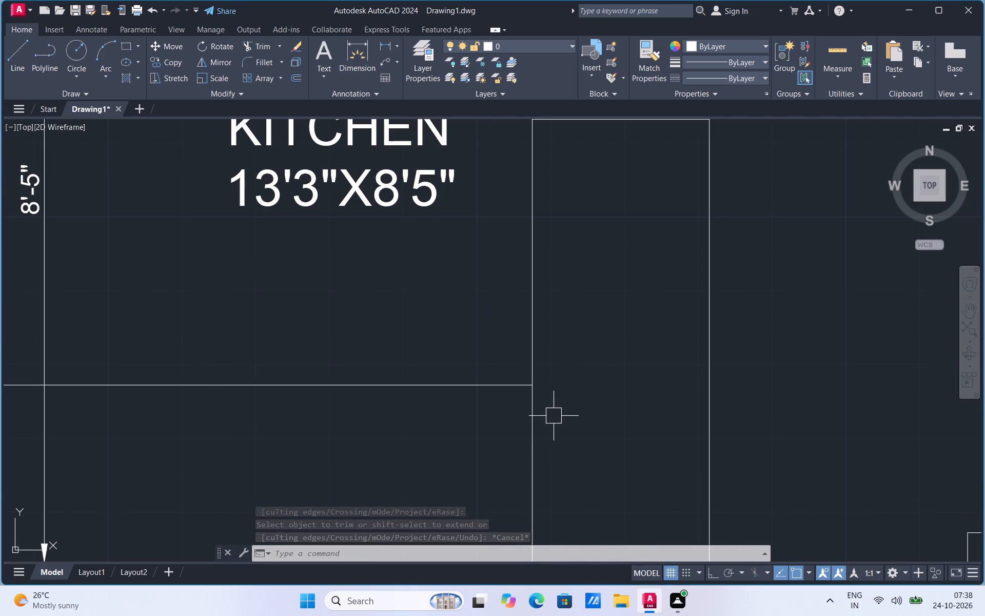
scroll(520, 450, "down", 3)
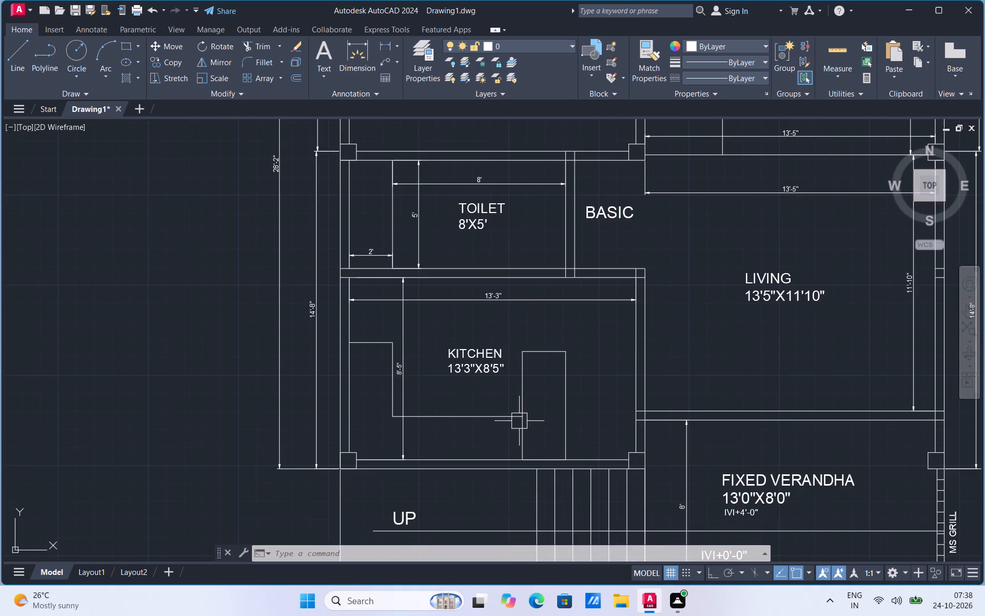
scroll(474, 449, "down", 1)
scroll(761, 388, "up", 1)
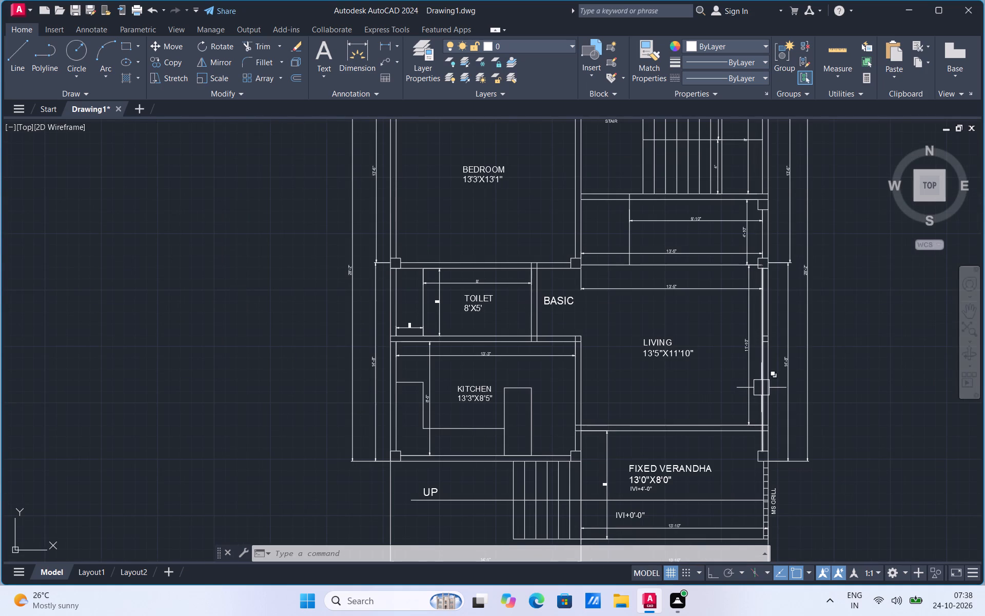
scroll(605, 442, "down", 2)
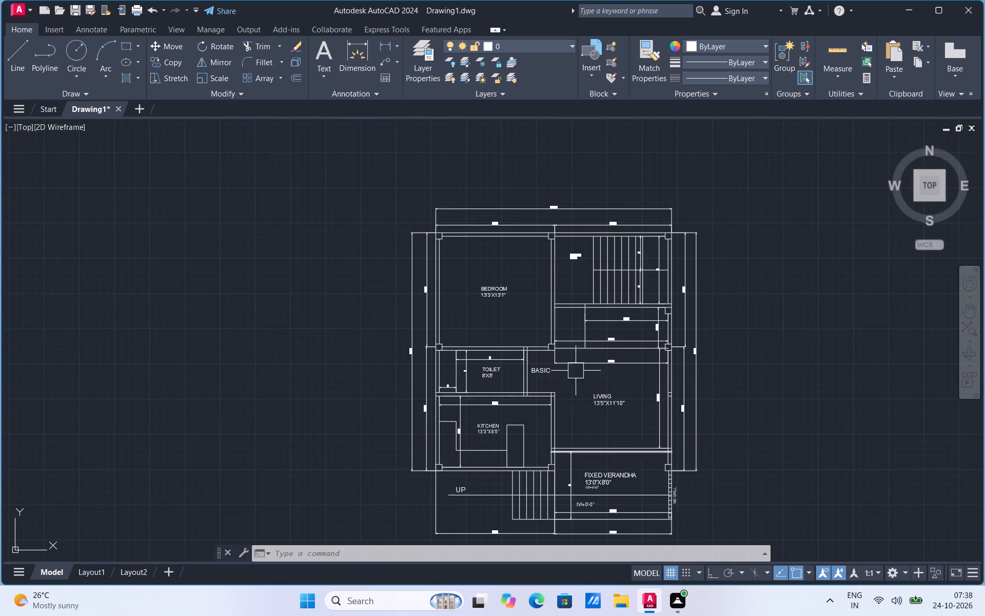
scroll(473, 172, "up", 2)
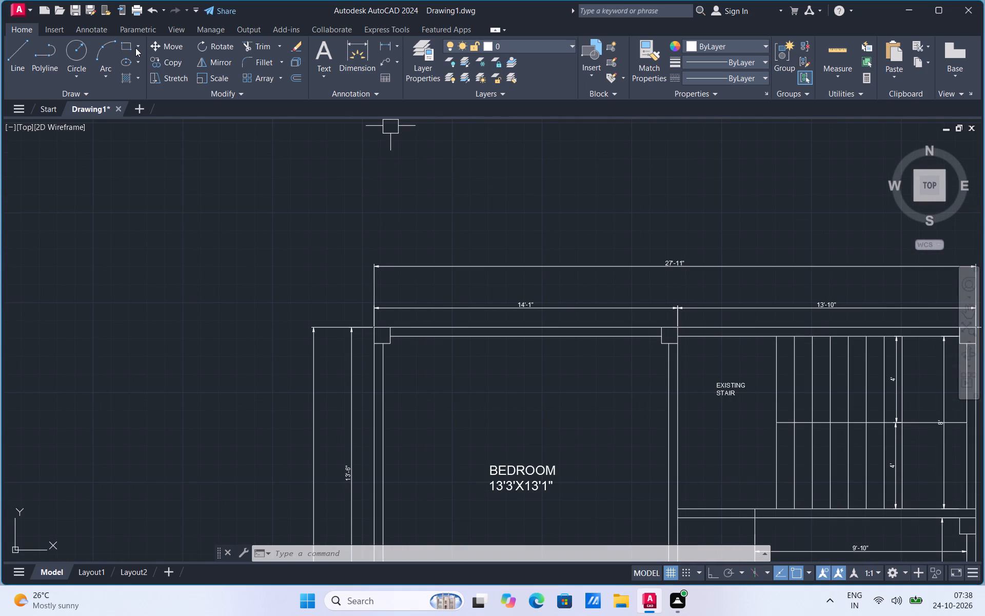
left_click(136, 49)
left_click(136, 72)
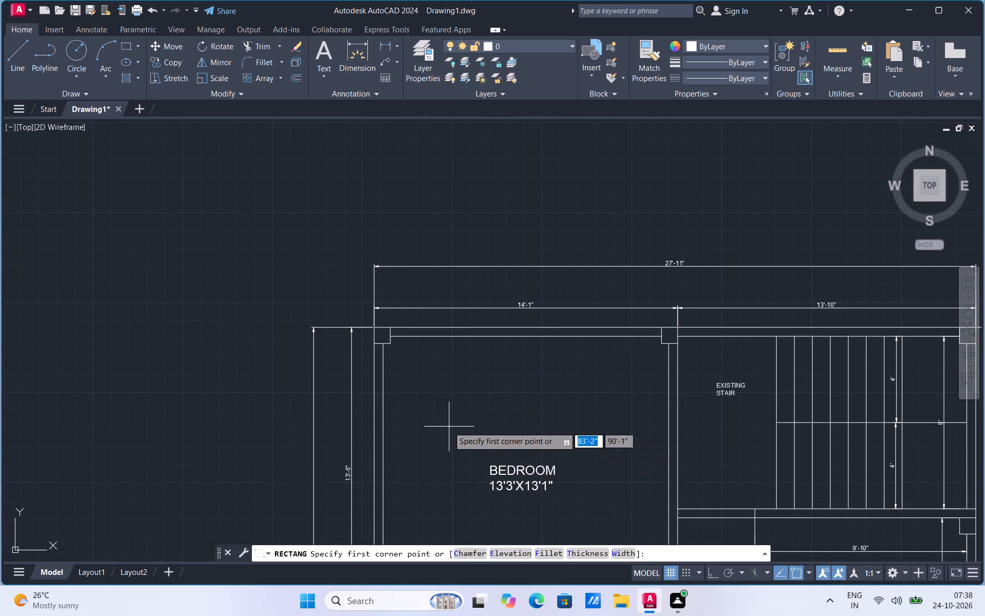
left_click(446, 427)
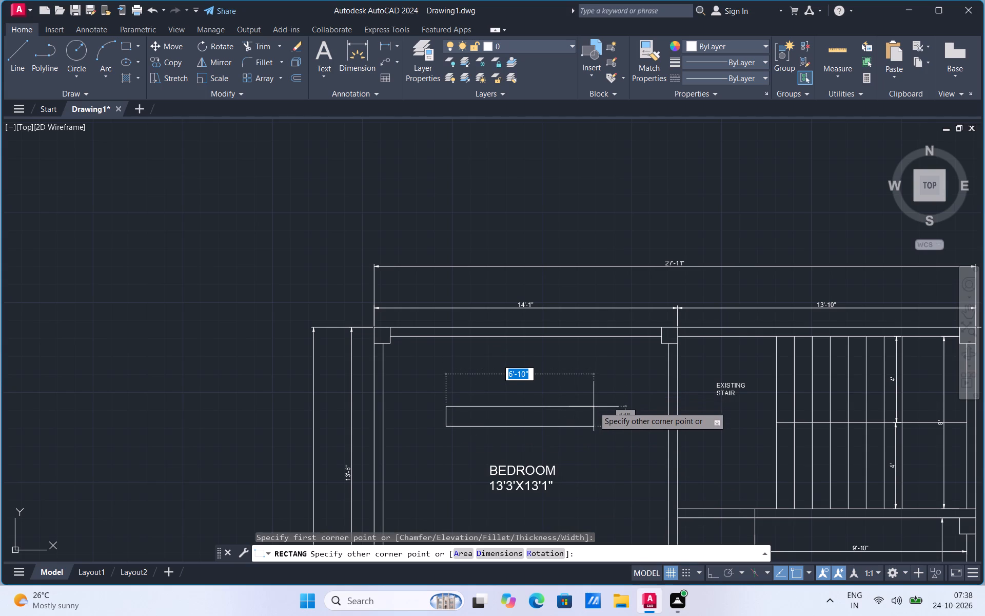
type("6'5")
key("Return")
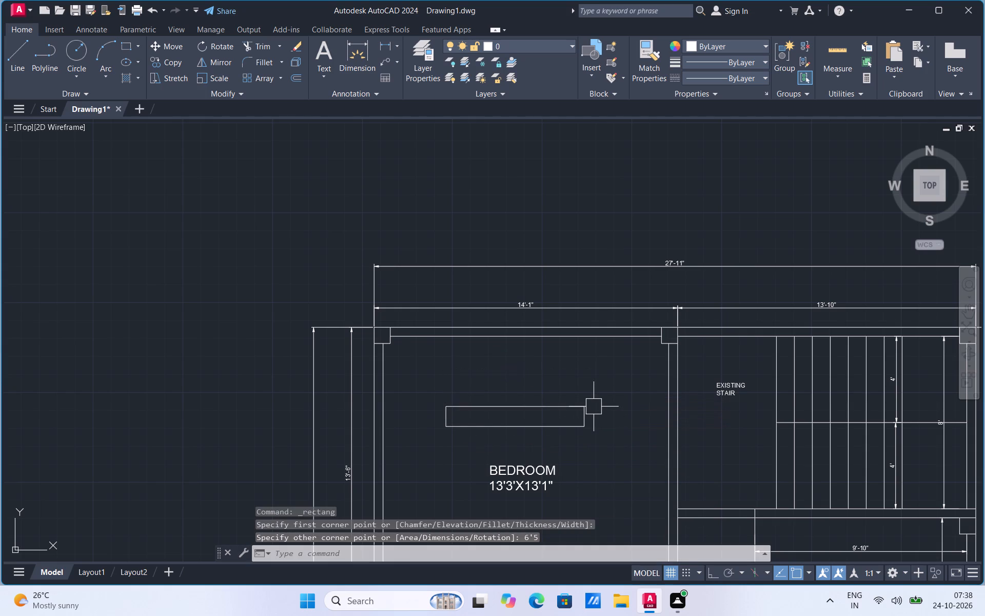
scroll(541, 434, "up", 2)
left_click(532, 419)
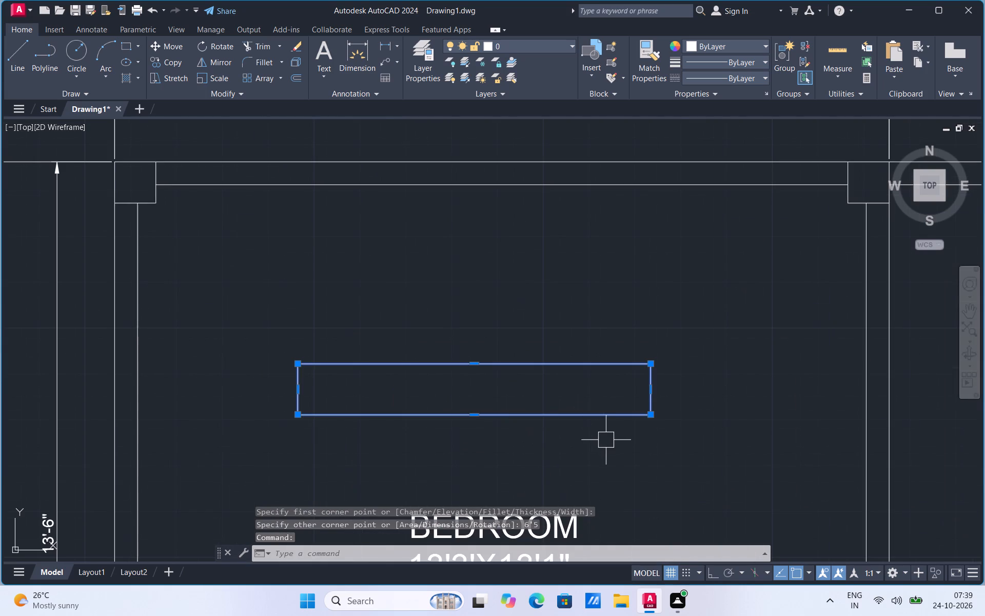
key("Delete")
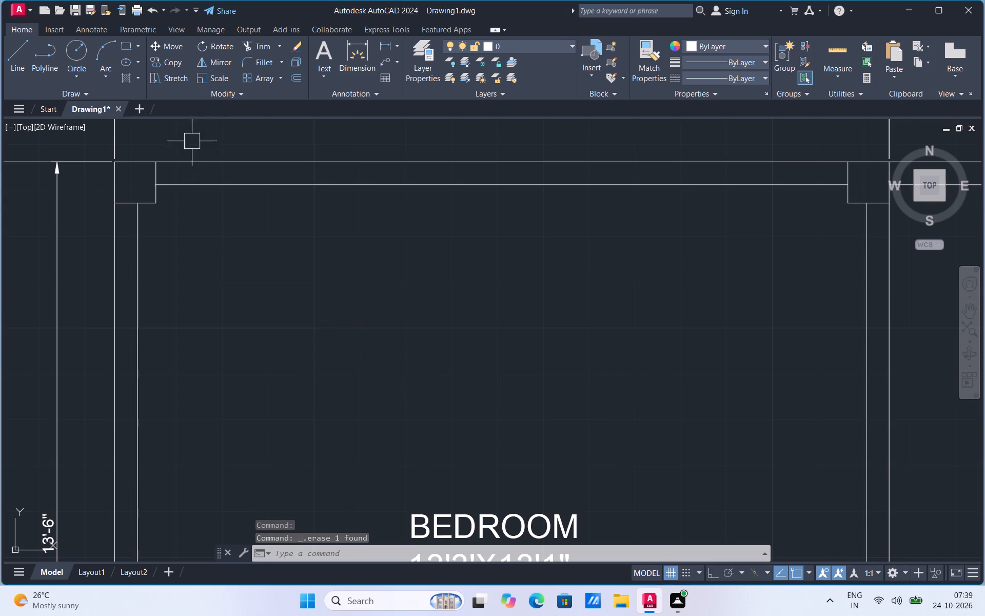
Draw a 5" wide by 6' tall rectangle in the bedroom, starting above the BEDROOM label.
left_click(135, 47)
left_click(135, 69)
left_click(365, 342)
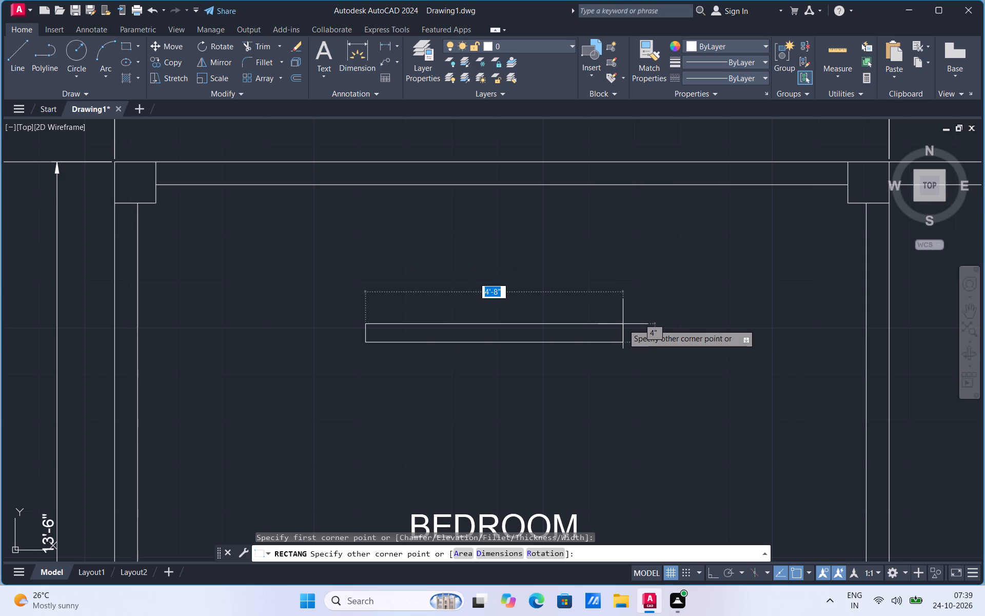
key("5")
key("comma")
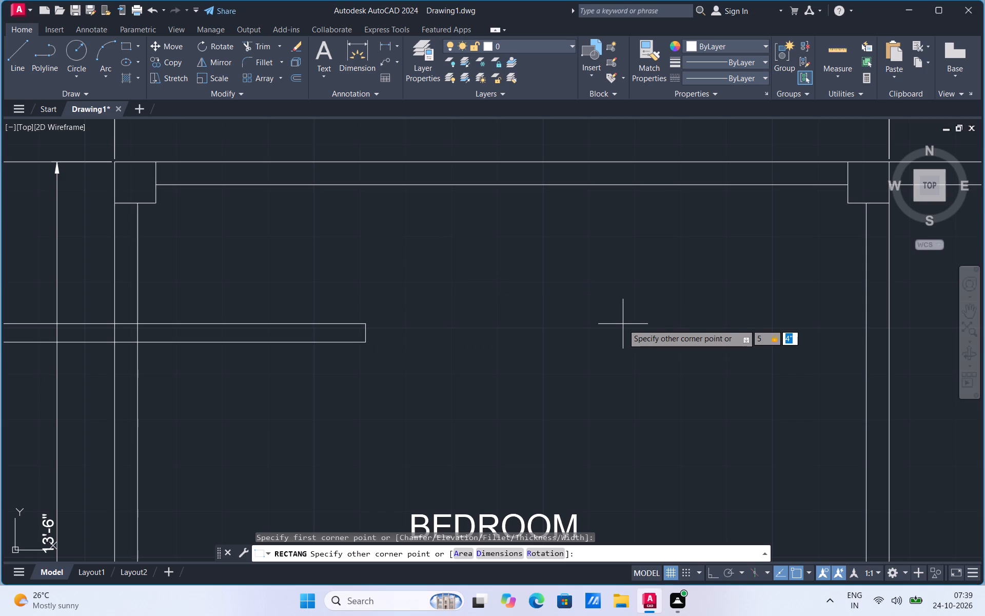
type("6'")
key("Return")
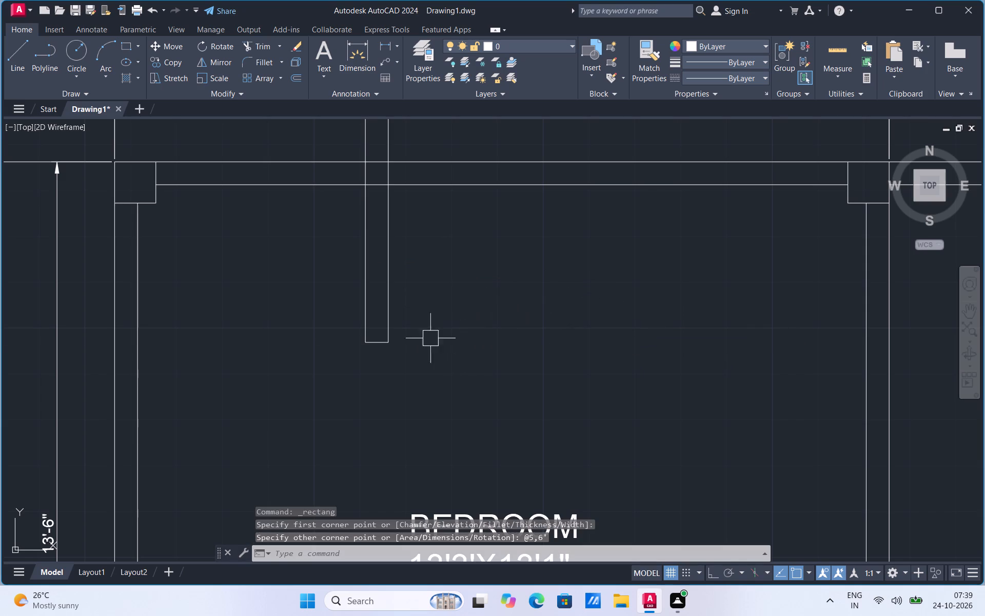
Rotate the 5" by 6' rectangle 270° about its lower right corner so it lies horizontally inside the bedroom.
left_click(389, 343)
right_click(389, 343)
right_click(400, 338)
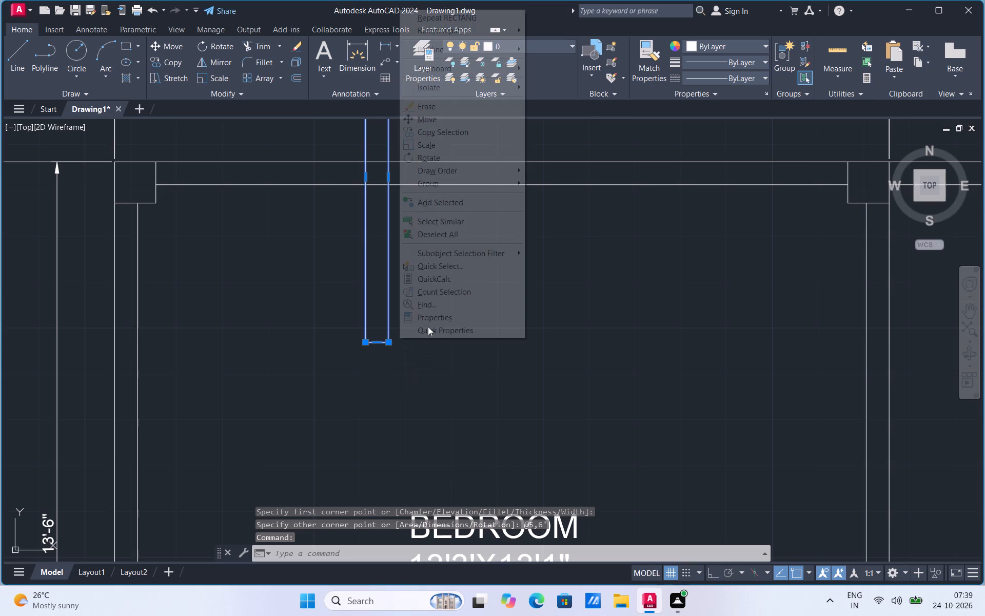
left_click(441, 155)
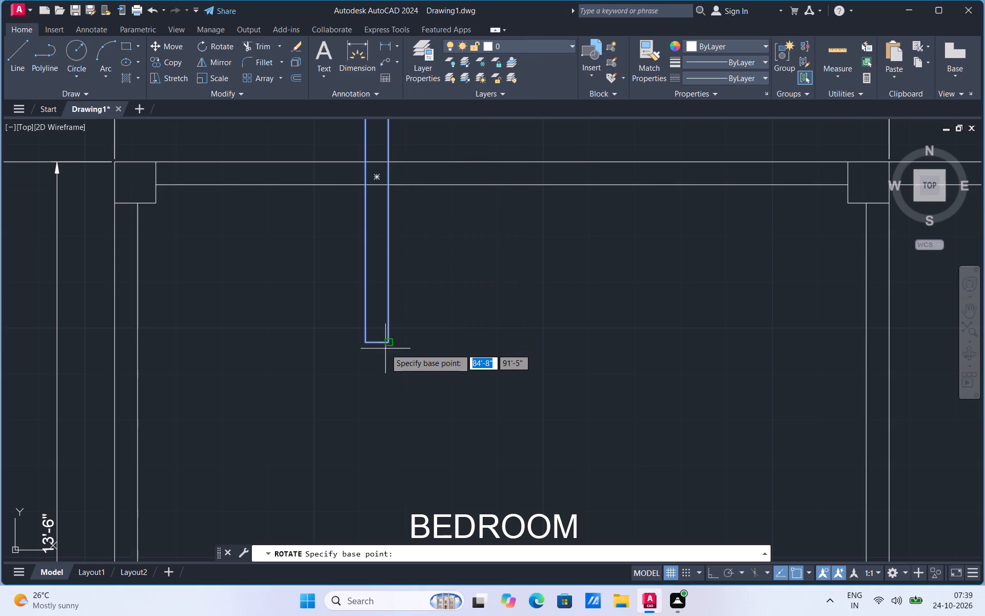
left_click(387, 344)
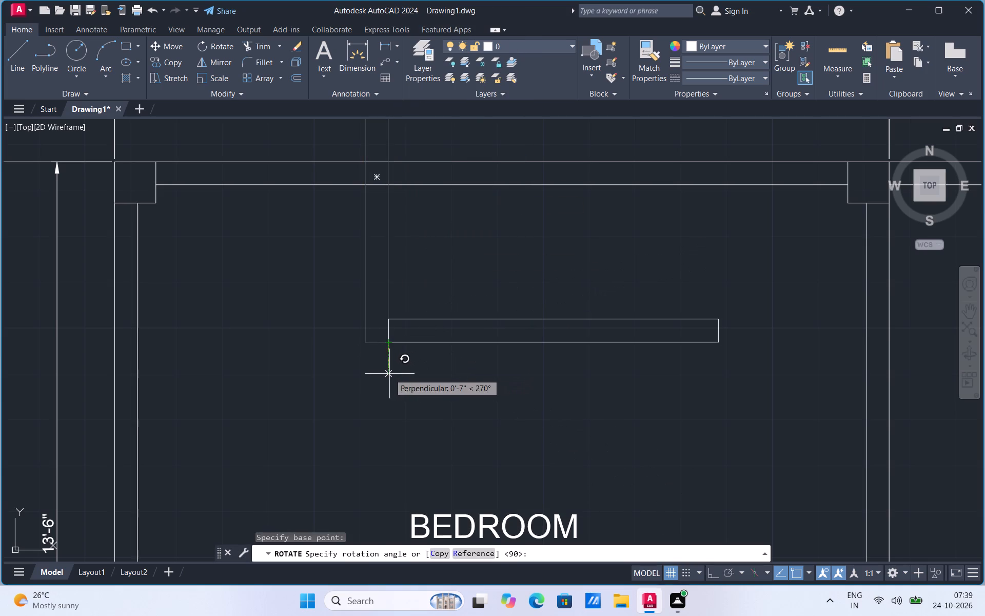
left_click(389, 374)
Explode the horizontal bedroom rectangle into separate lines.
left_click(440, 344)
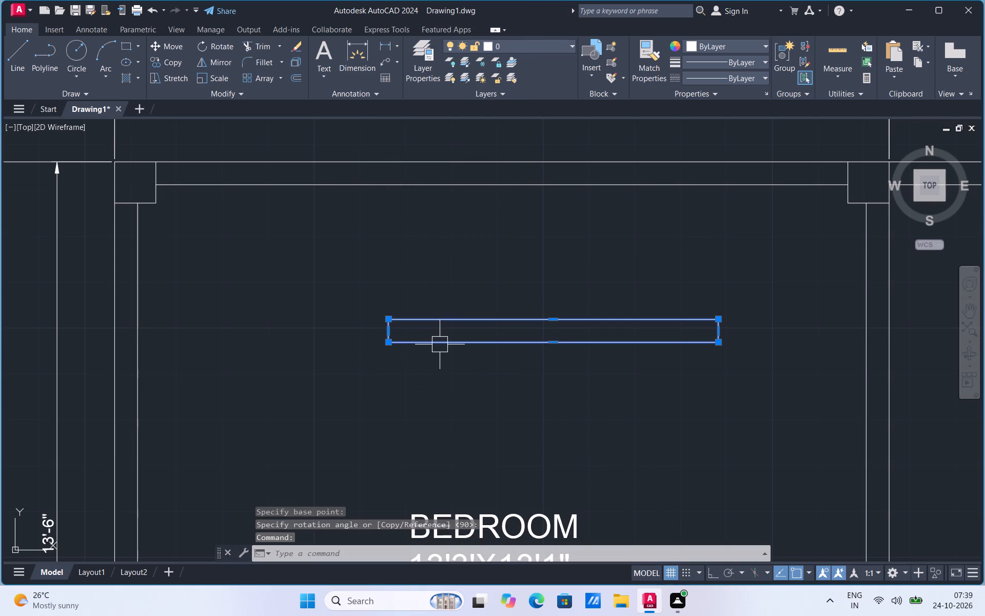
type("EX")
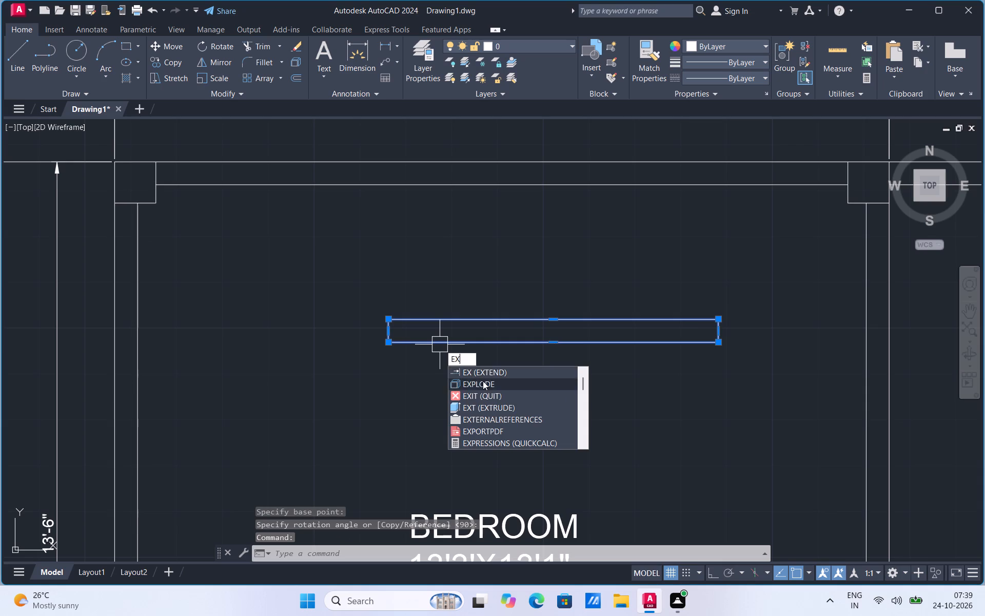
left_click(483, 381)
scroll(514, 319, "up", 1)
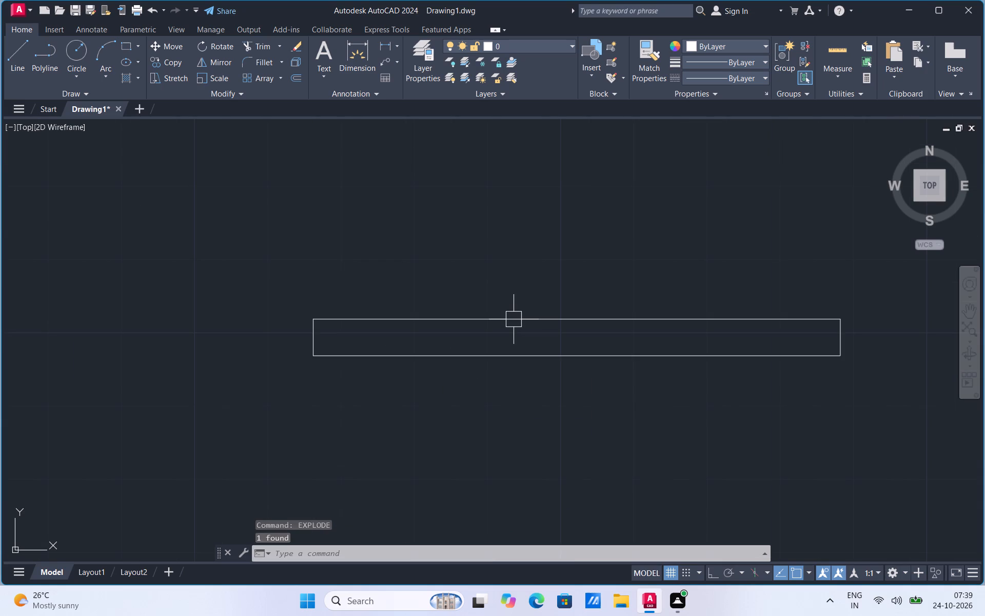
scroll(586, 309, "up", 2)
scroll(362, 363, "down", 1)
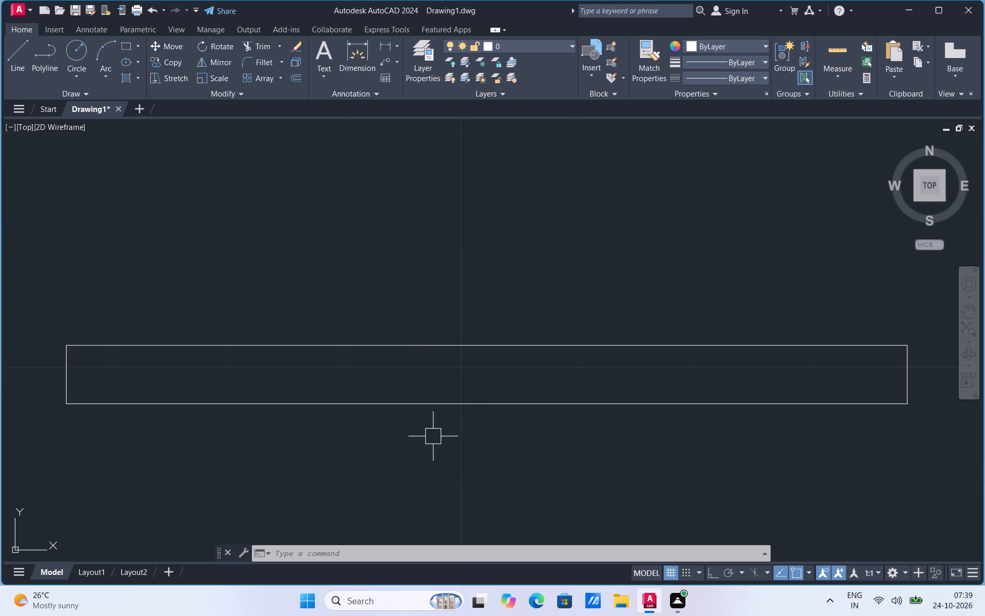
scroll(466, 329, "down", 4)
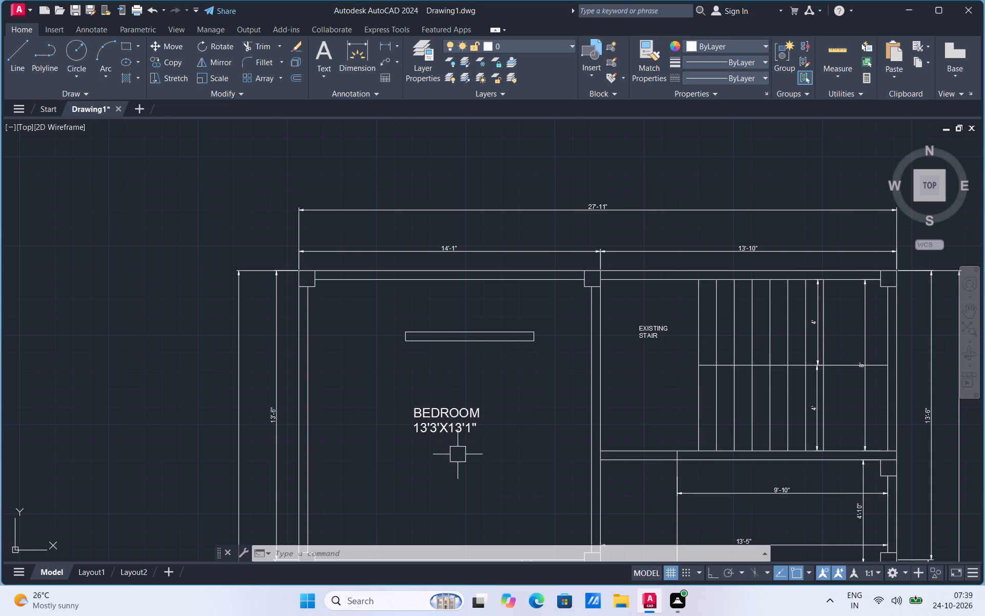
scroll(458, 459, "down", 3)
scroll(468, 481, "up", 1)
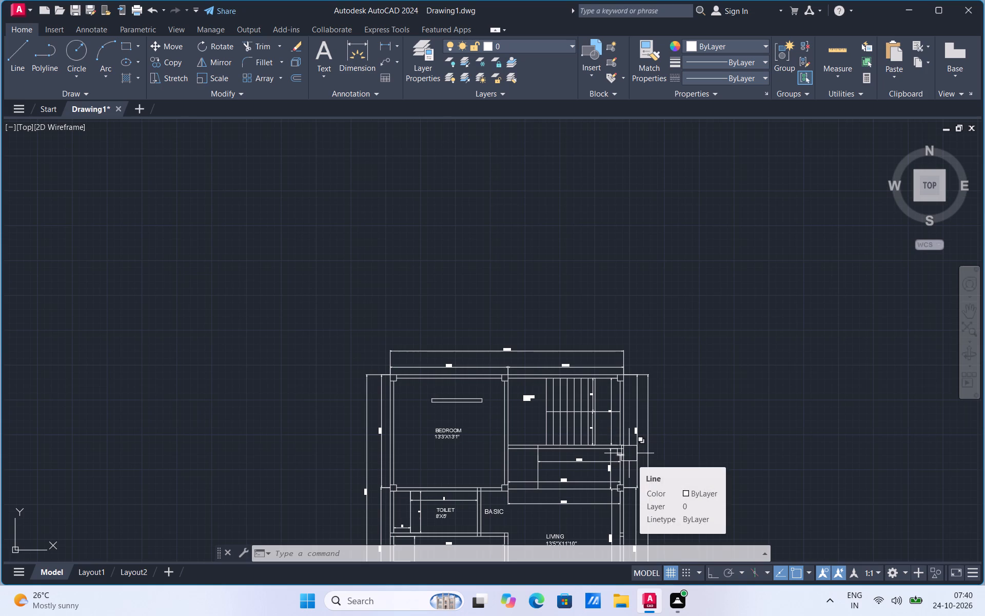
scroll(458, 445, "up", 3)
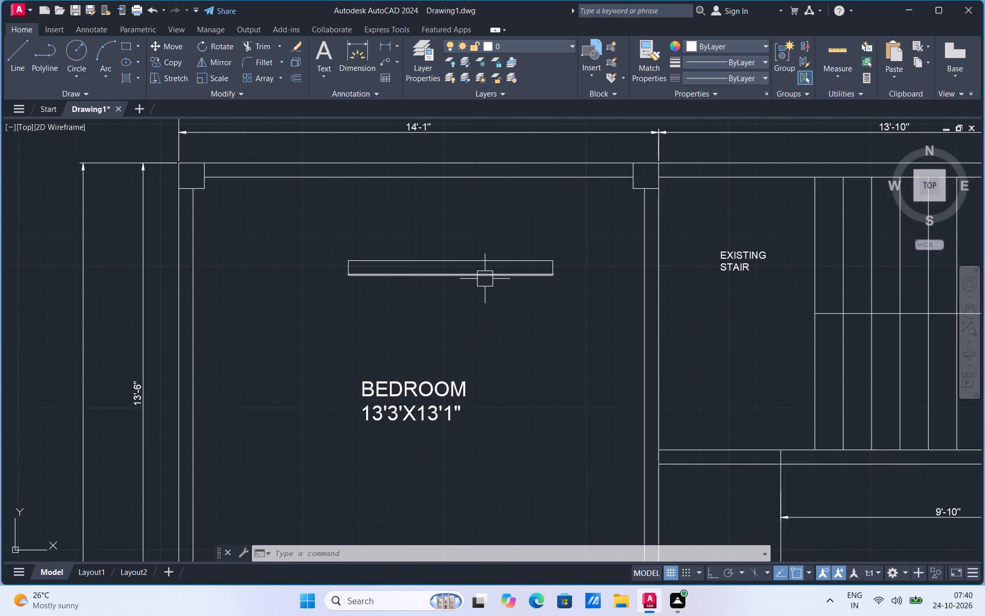
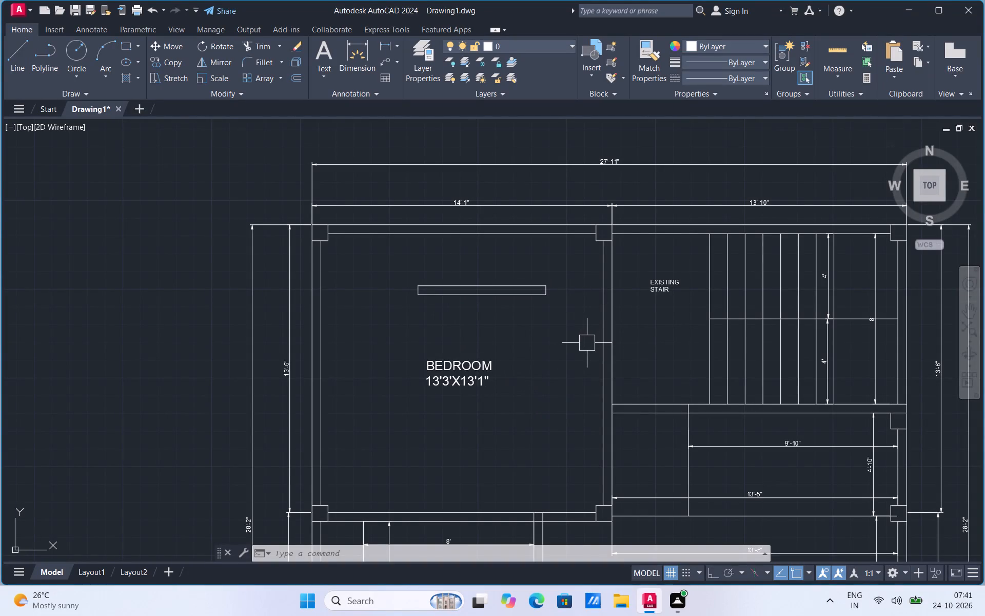
Draw a horizontal centre line through the thin bedroom rectangle, between the midpoints of its two short ends.
scroll(449, 284, "up", 2)
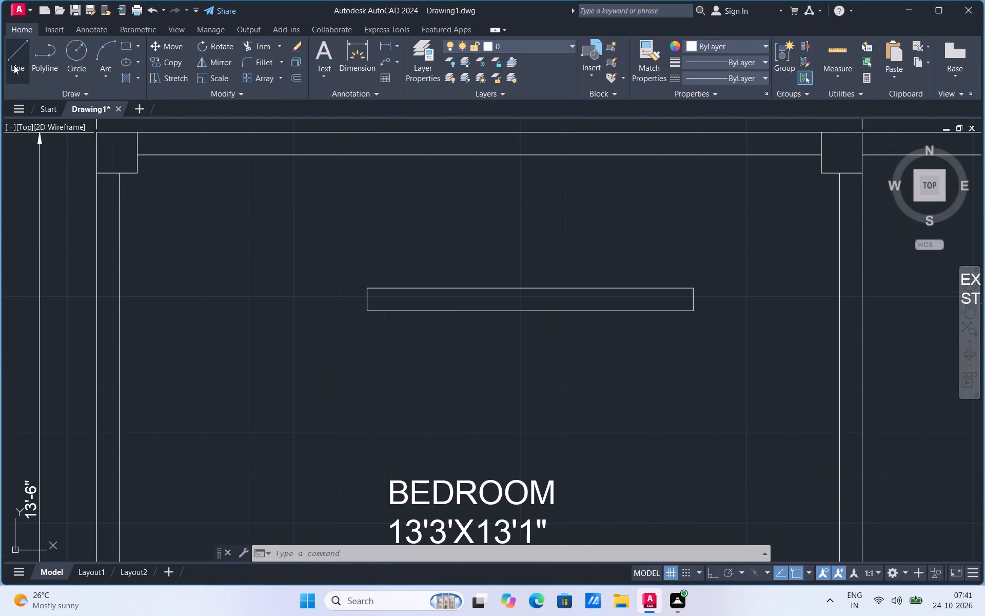
left_click(14, 65)
scroll(608, 270, "up", 2)
scroll(386, 314, "down", 1)
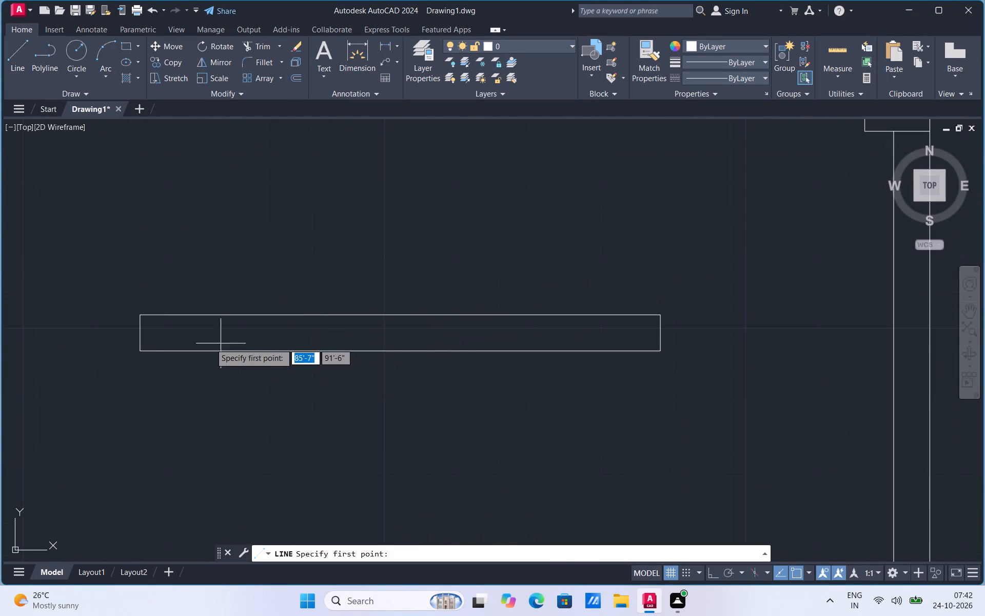
left_click(140, 333)
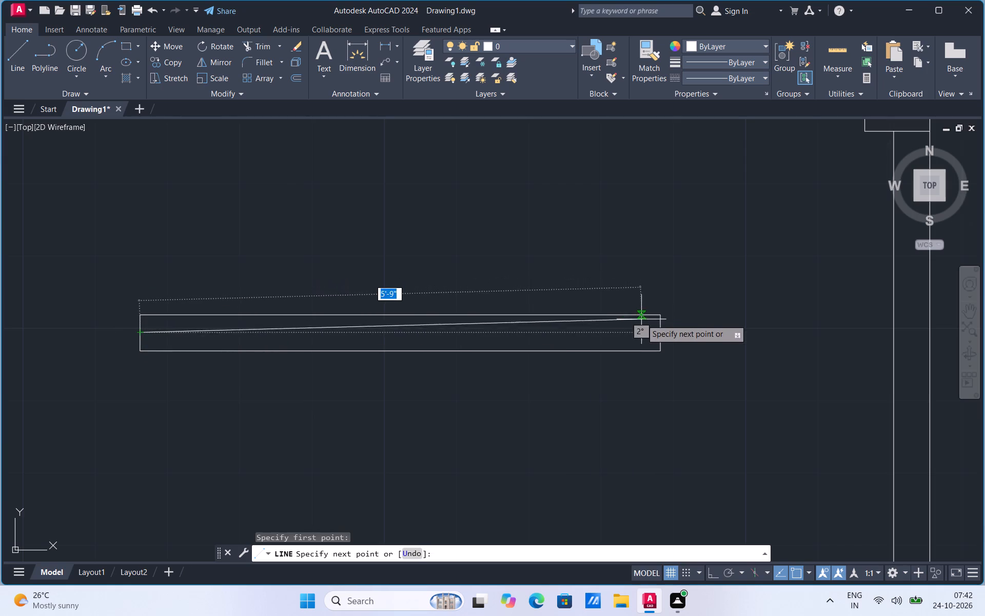
left_click(662, 333)
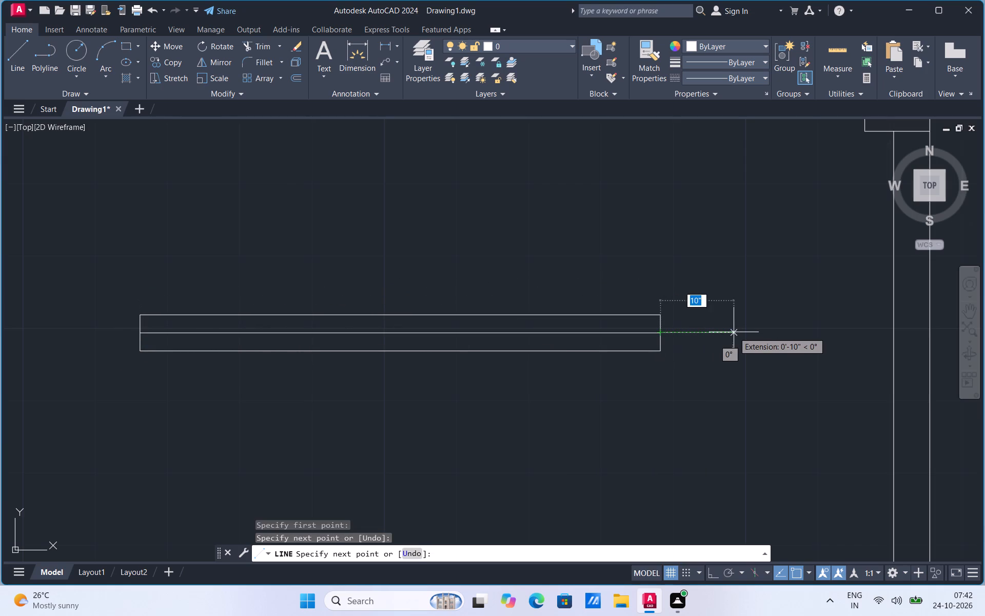
key("Escape")
With Ortho on, copy the centre line about 1" below and about 1" above, dividing the thin rectangle into four strips.
scroll(166, 393, "up", 1)
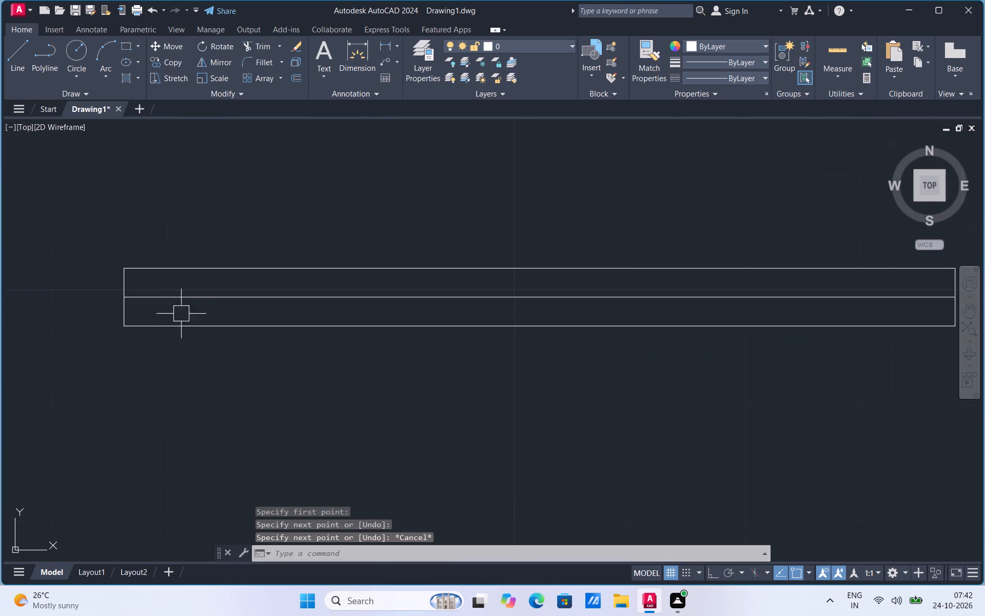
left_click(180, 298)
right_click_drag(181, 298, 181, 305)
left_click(212, 376)
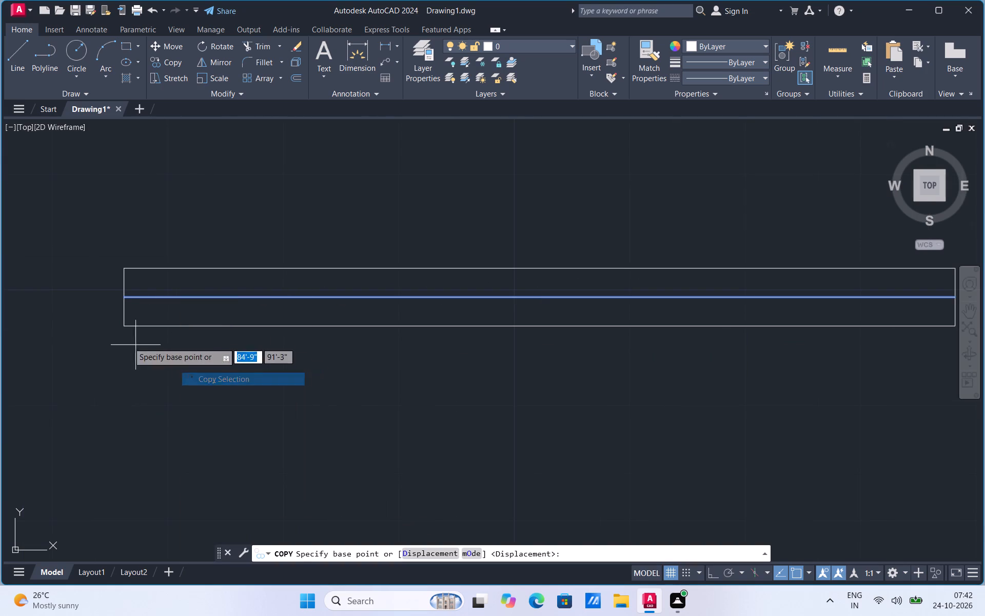
left_click(126, 298)
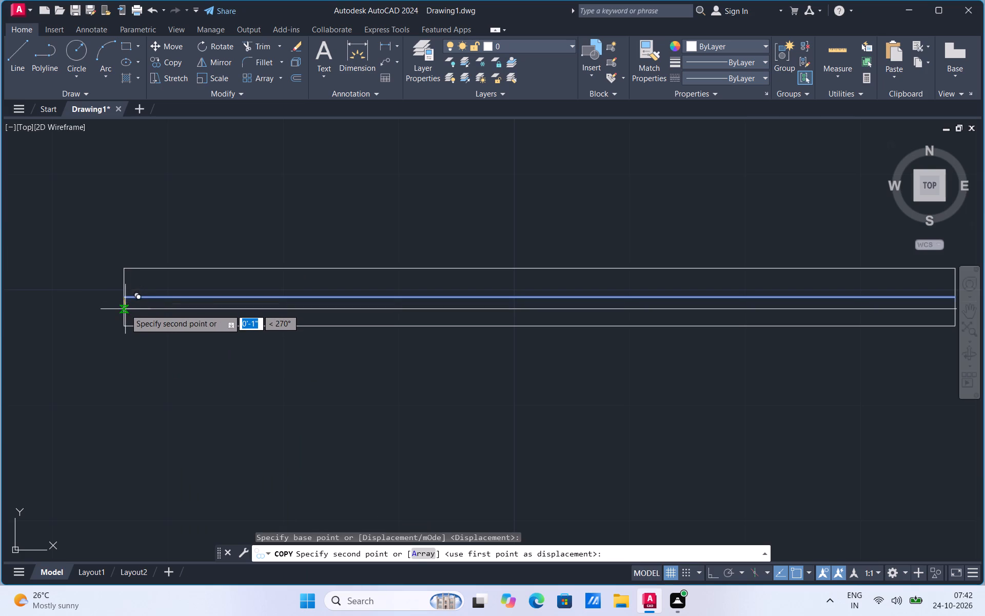
left_click(713, 574)
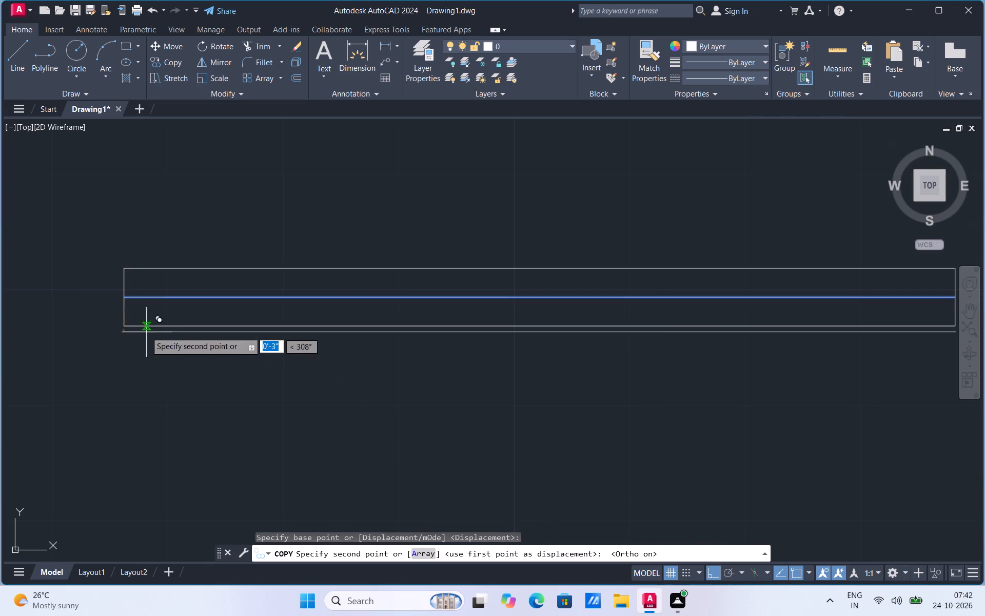
scroll(132, 315, "up", 3)
left_click(97, 304)
scroll(130, 380, "down", 3)
left_click(127, 334)
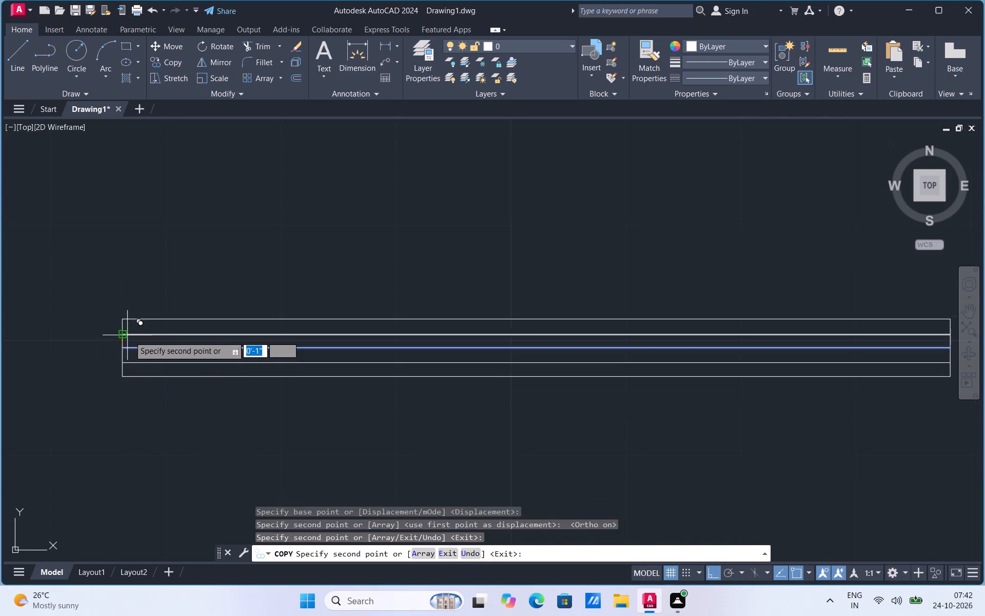
key("Escape")
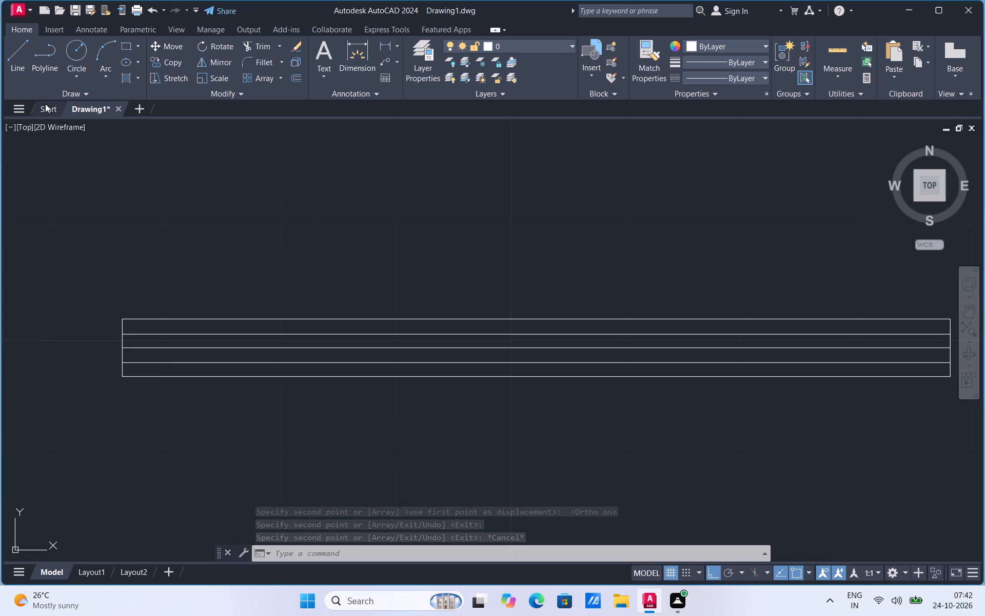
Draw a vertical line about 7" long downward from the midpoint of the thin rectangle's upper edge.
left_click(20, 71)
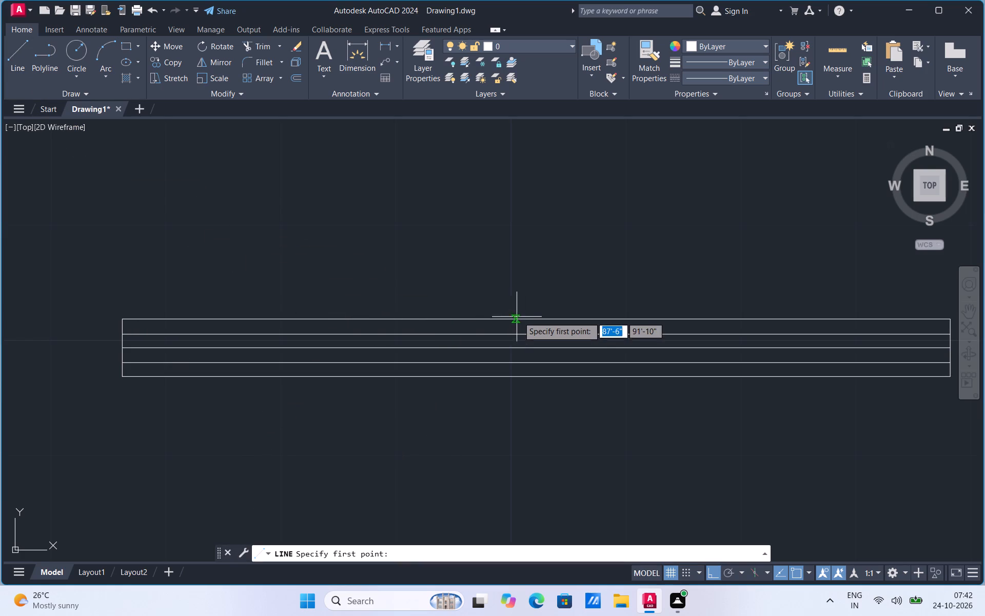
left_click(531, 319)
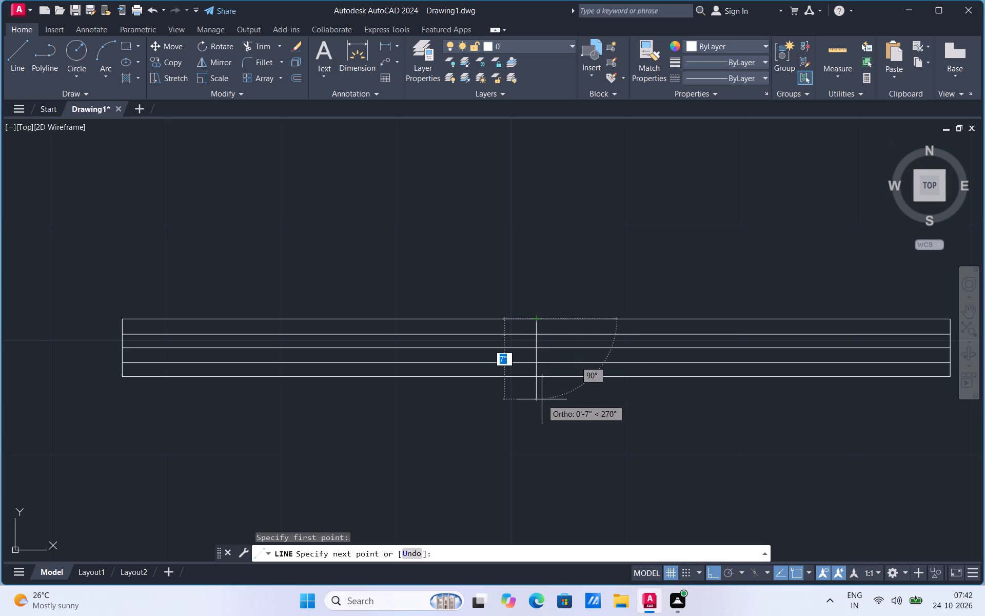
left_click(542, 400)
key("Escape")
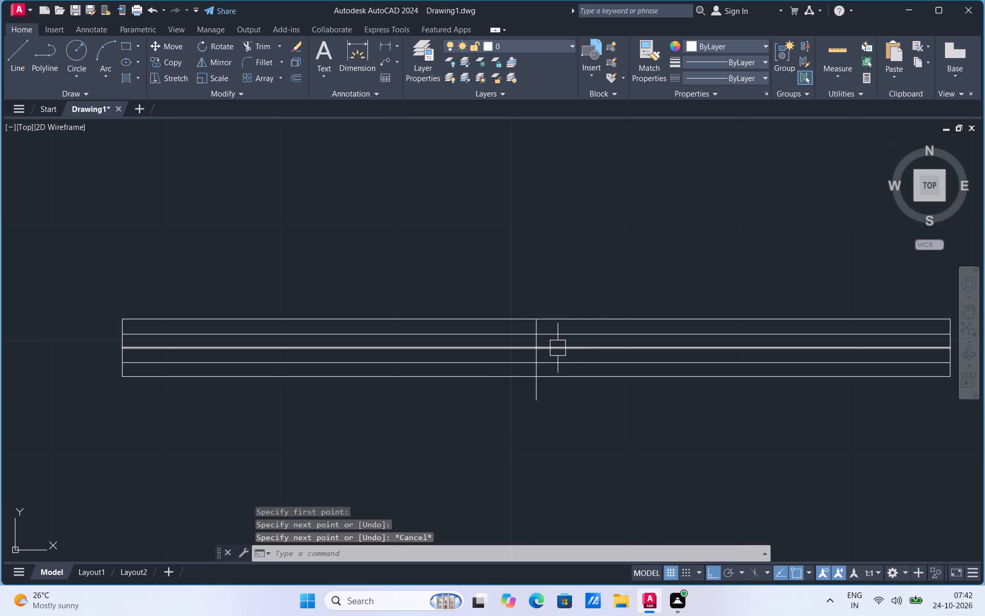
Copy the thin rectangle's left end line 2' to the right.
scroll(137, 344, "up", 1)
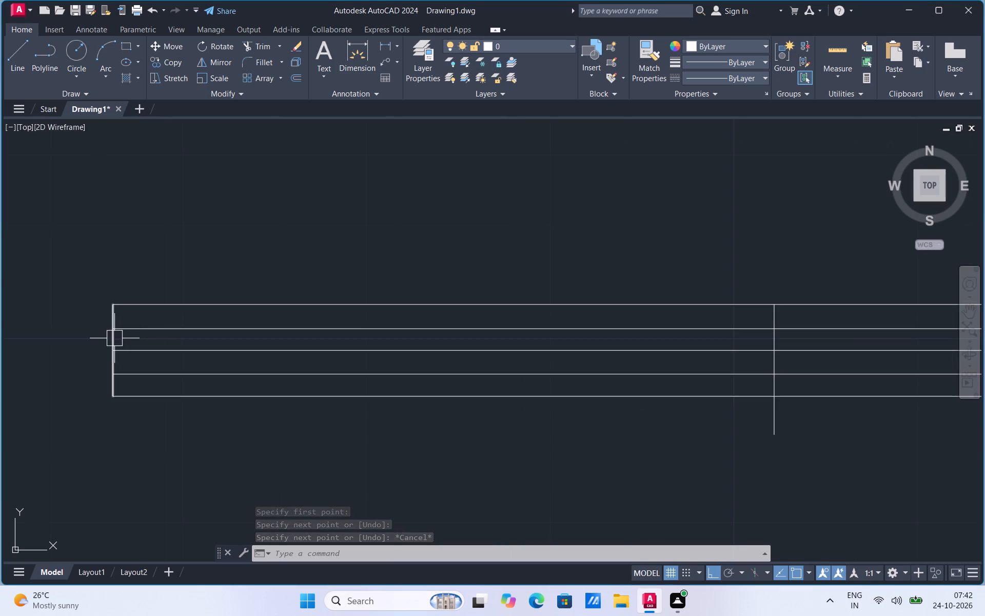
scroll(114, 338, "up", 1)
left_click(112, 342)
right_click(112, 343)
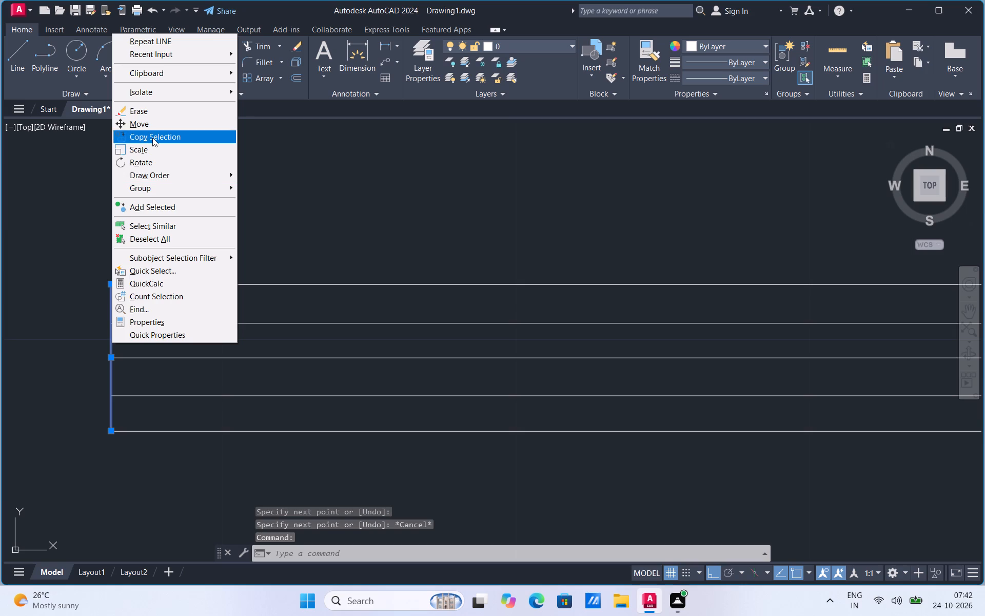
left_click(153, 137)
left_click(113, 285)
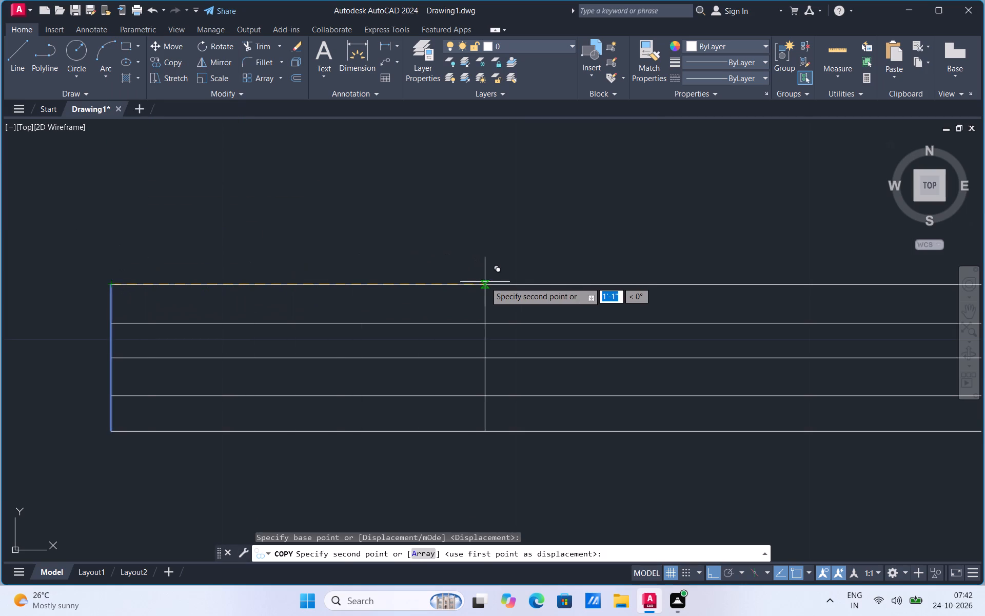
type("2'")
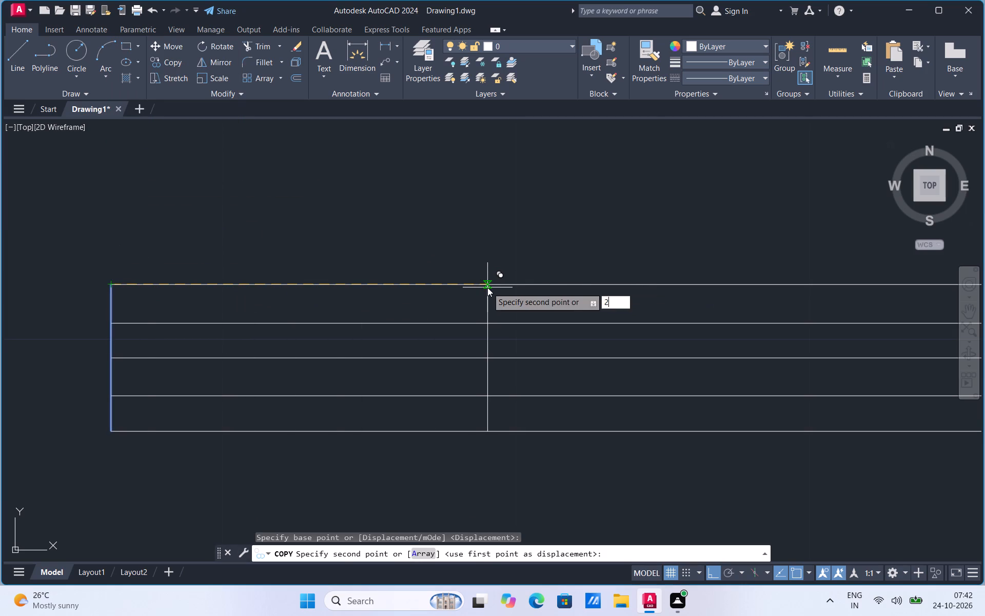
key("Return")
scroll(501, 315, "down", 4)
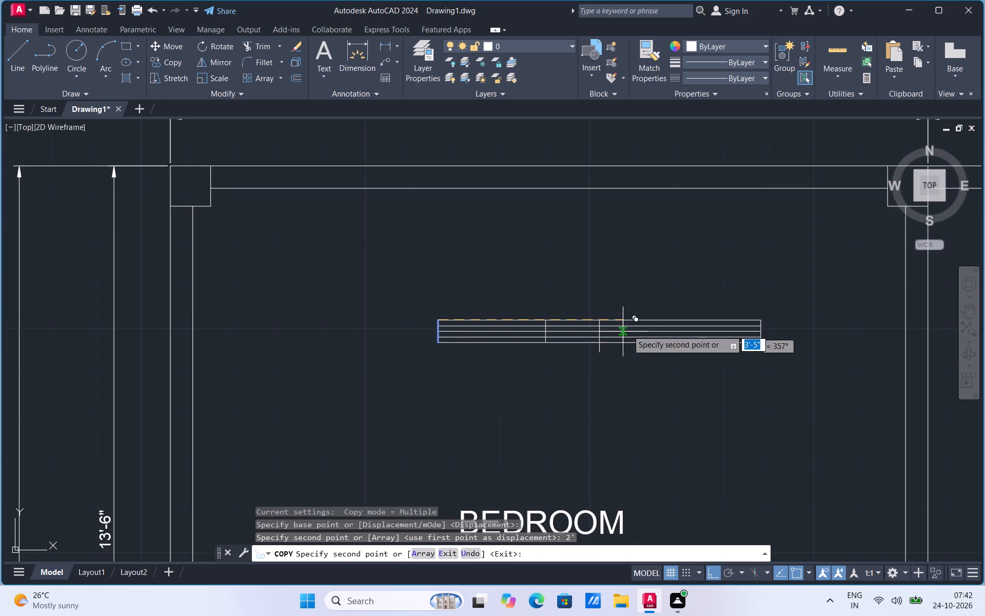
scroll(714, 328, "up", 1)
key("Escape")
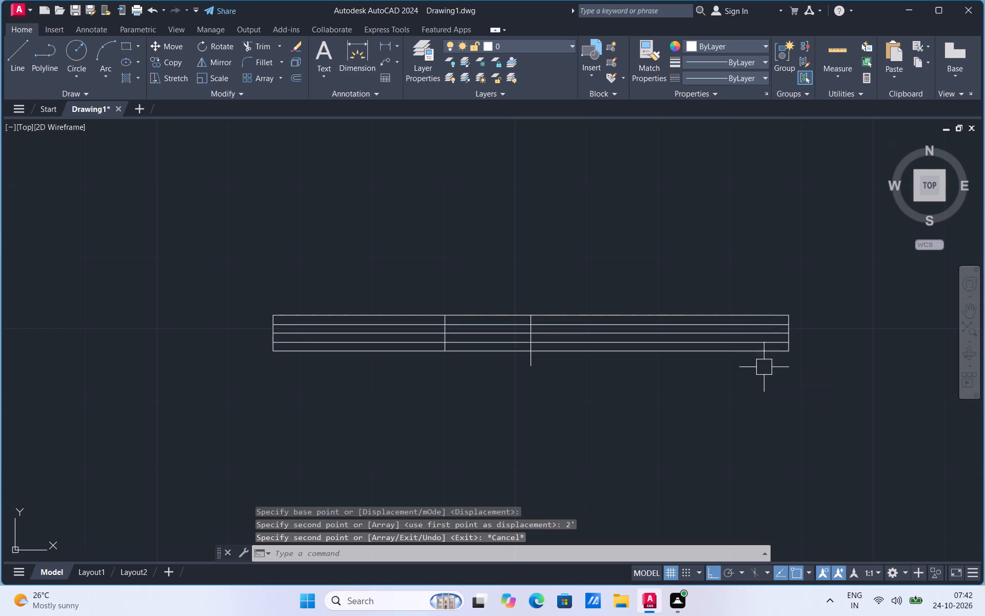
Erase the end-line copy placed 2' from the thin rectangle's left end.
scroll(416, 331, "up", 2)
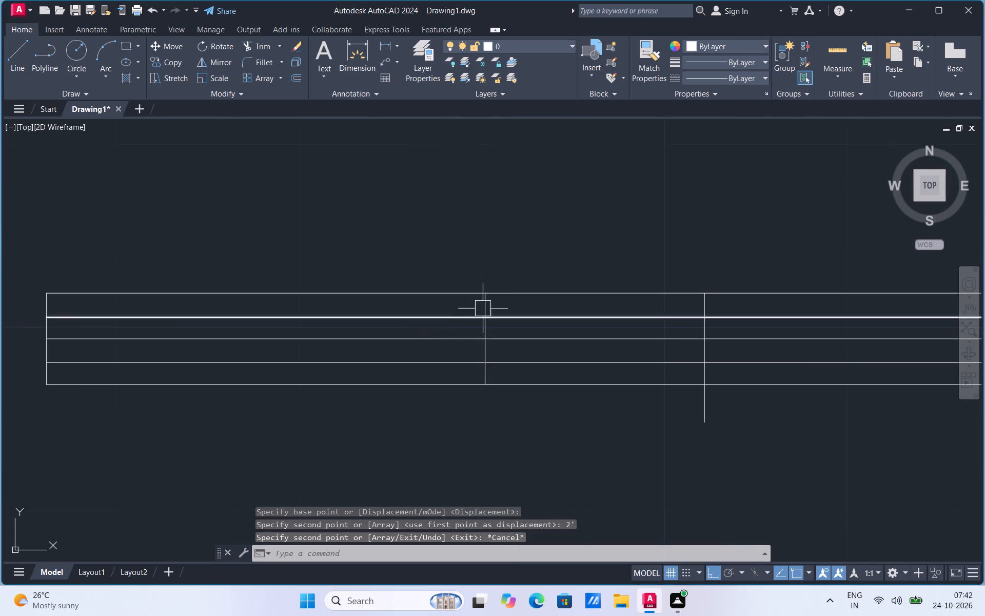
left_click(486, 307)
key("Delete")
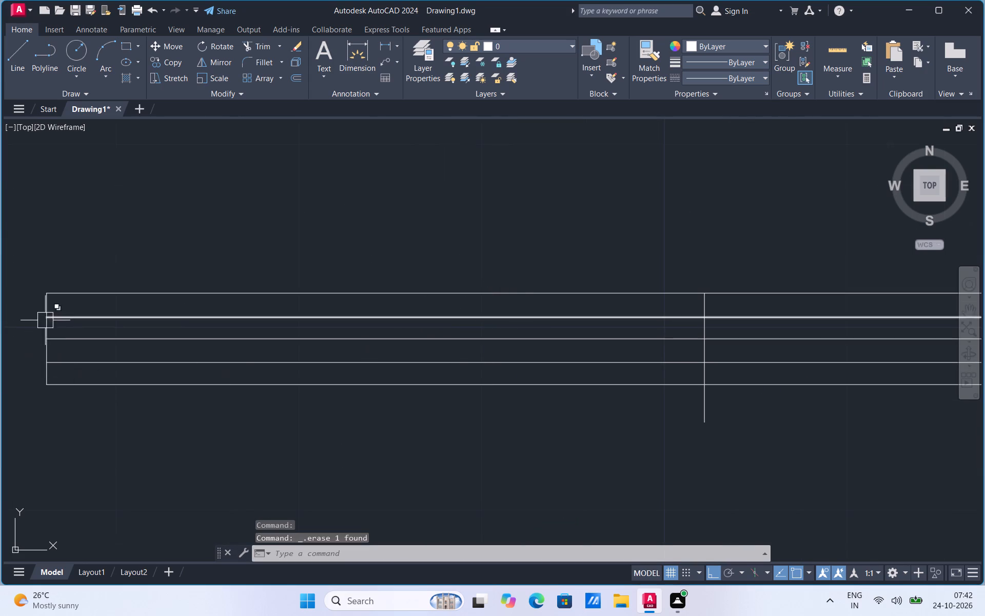
Copy the thin rectangle's left end line 1'6" to the right as a divider.
scroll(44, 314, "up", 2)
left_click(54, 298)
right_click(54, 299)
left_click(109, 375)
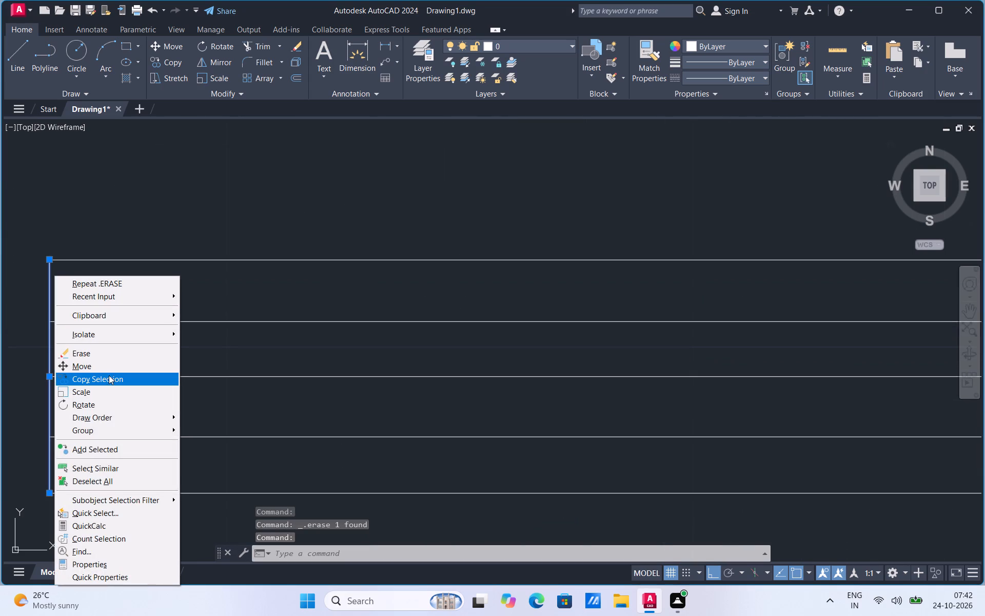
left_click(50, 259)
scroll(50, 260, "down", 1)
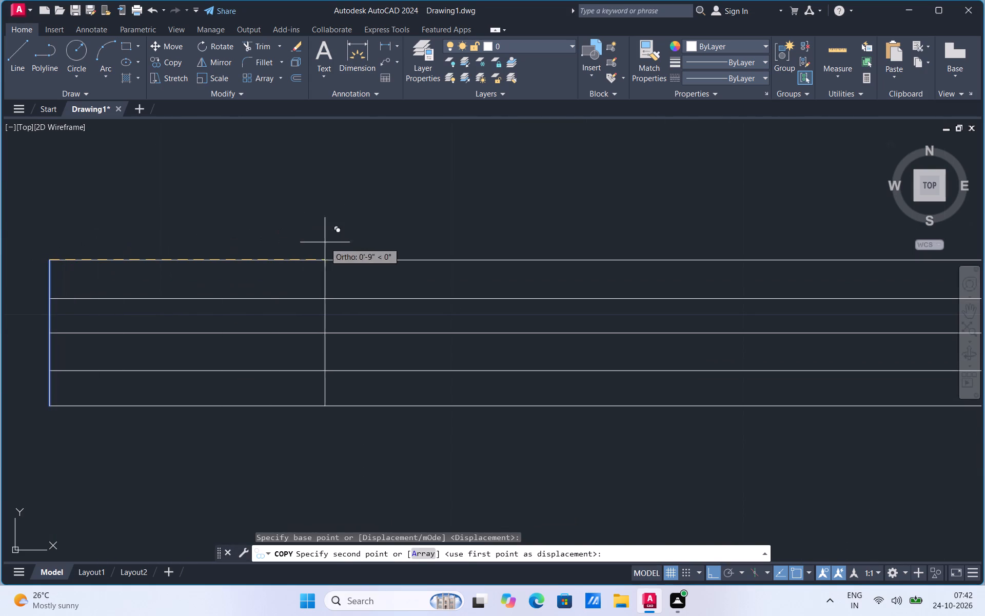
type("1'6\"")
key("Return")
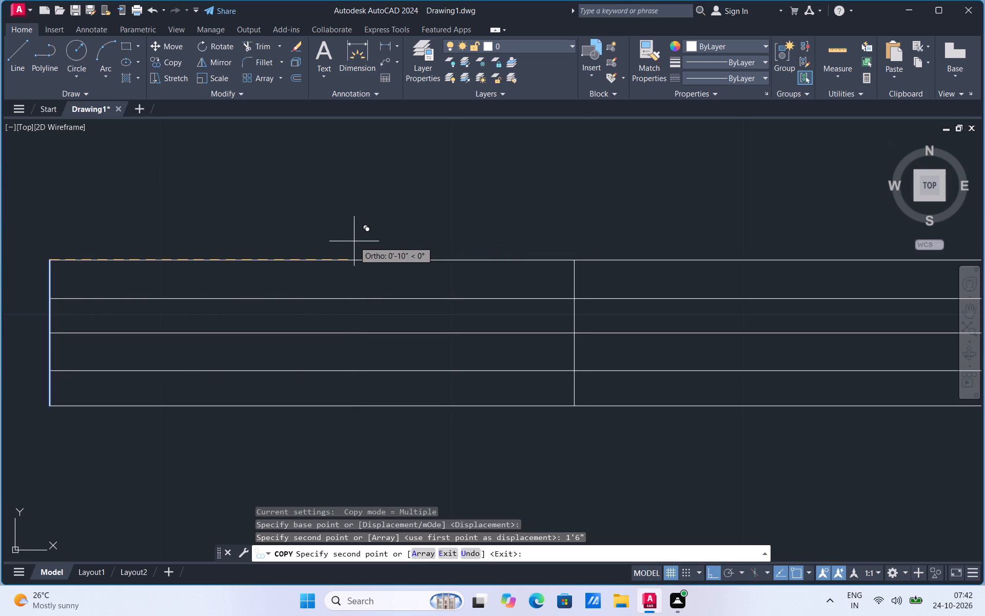
scroll(383, 391, "down", 4)
key("Escape")
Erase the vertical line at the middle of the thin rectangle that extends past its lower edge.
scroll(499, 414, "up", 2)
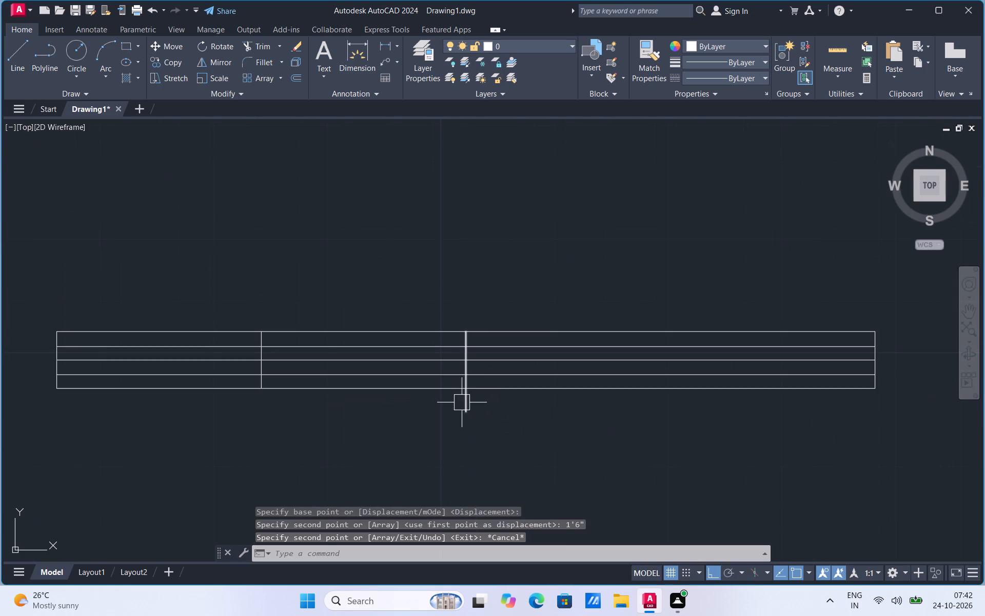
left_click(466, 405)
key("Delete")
Copy the thin rectangle's right end line 1'6" to the left as a second divider.
scroll(892, 350, "up", 2)
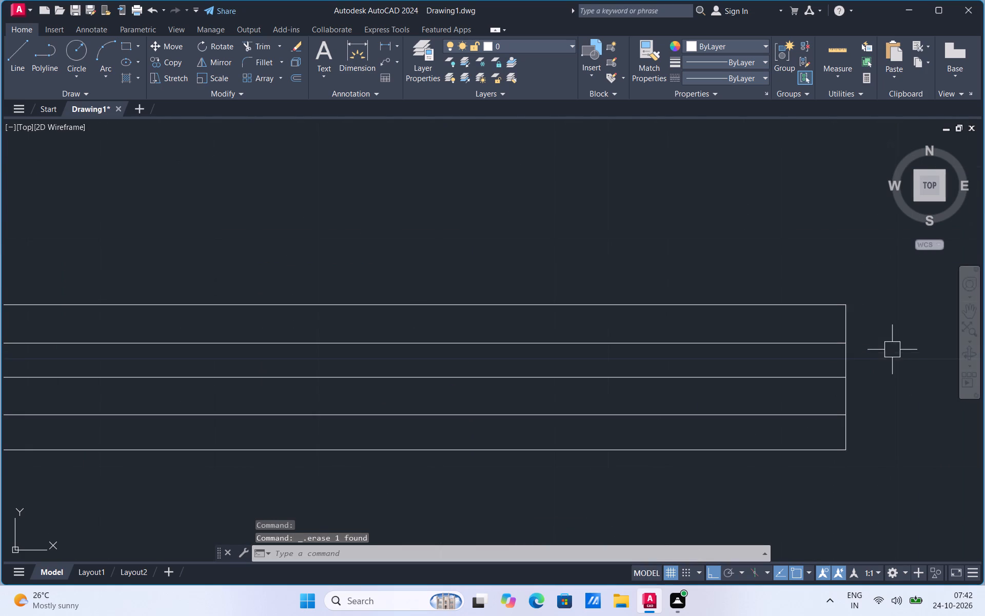
left_click(852, 361)
right_click(615, 308)
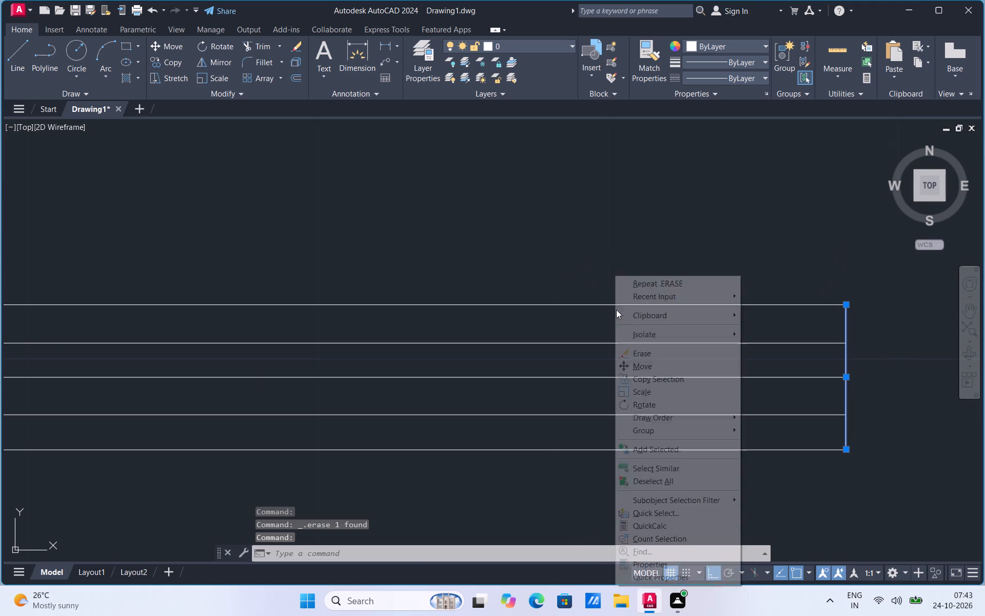
left_click(660, 381)
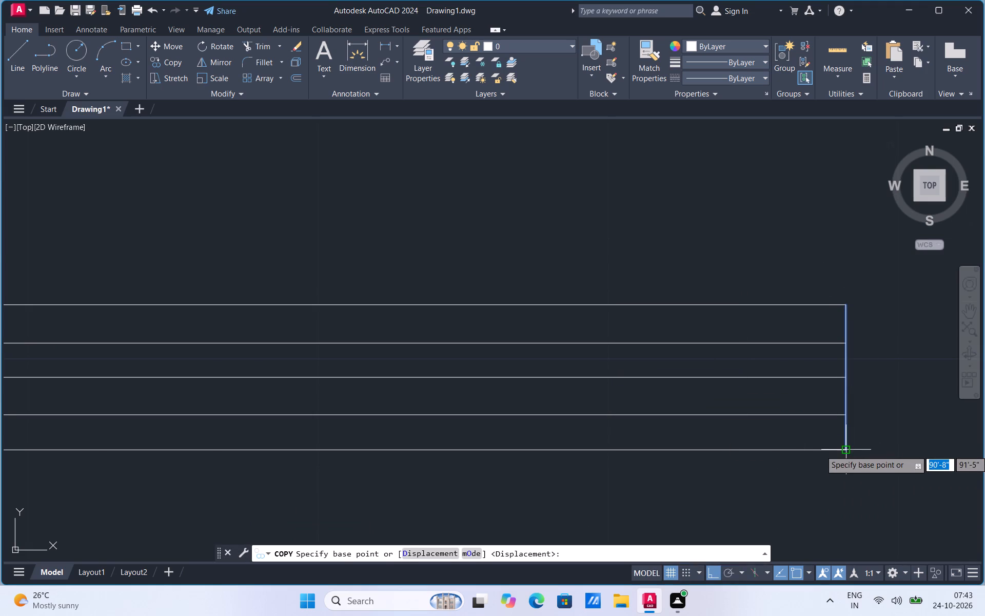
left_click(843, 447)
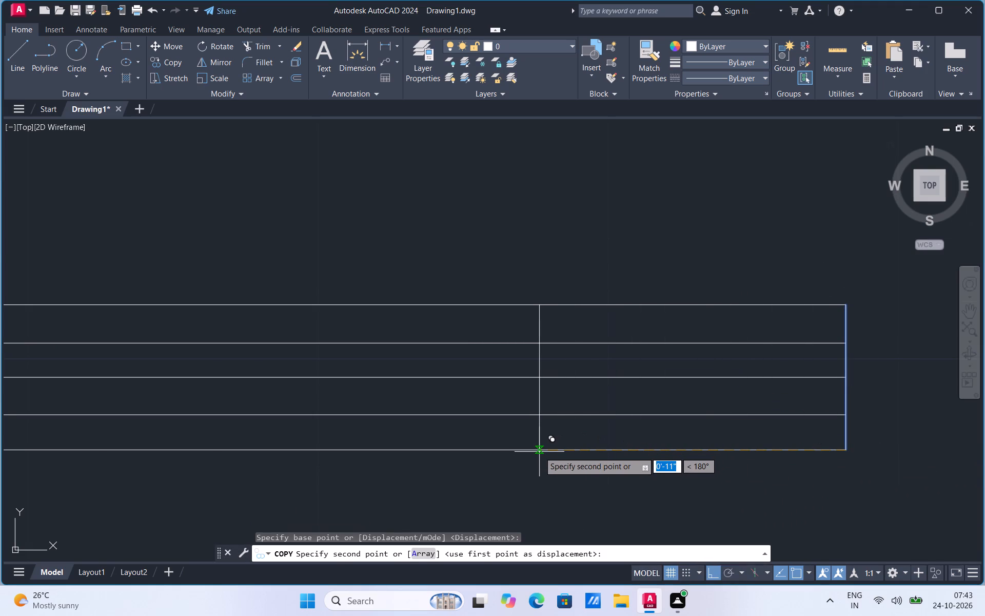
type("1'6\"")
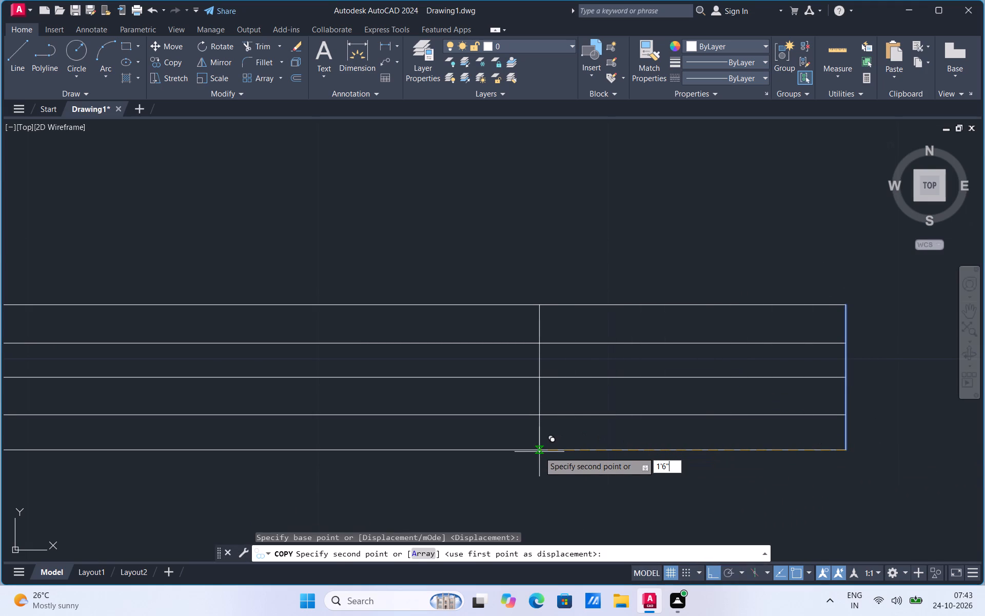
key("Return")
key("Escape")
scroll(735, 507, "down", 1)
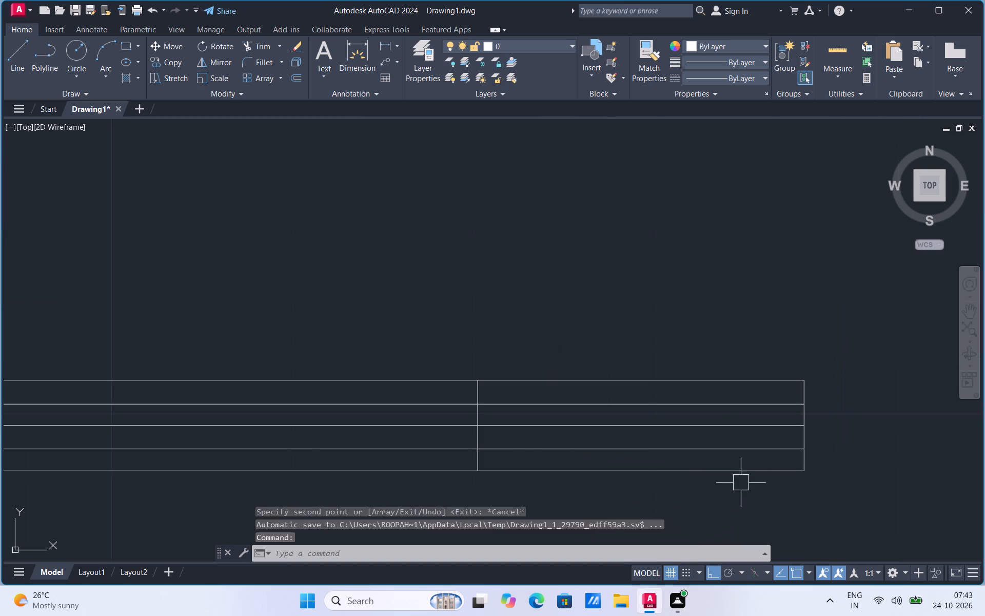
Trim the upper inner line from both end sections of the thin rectangle and the lower inner line beyond the left divider.
scroll(740, 473, "down", 2)
scroll(267, 489, "up", 2)
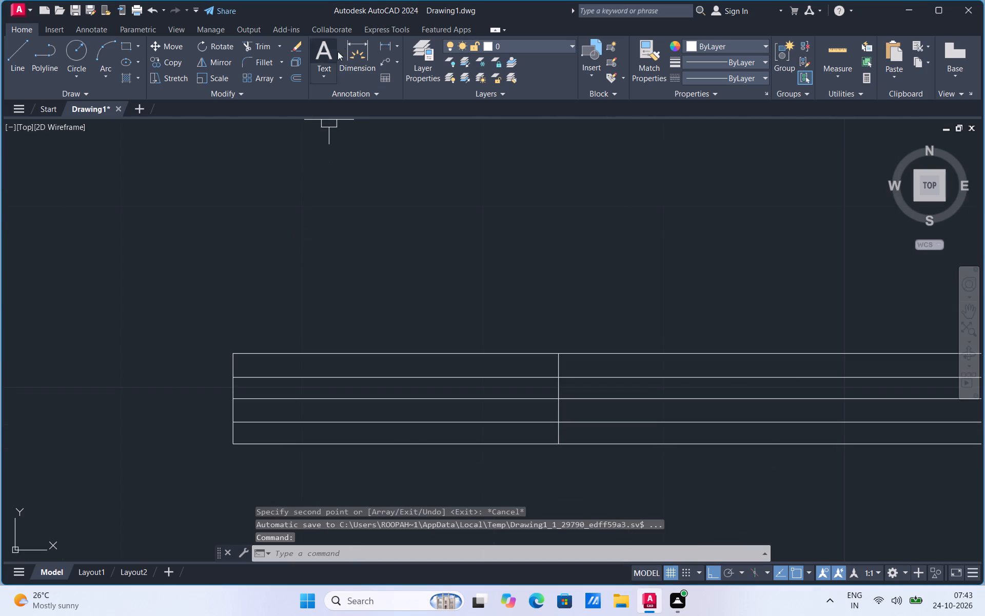
left_click(252, 47)
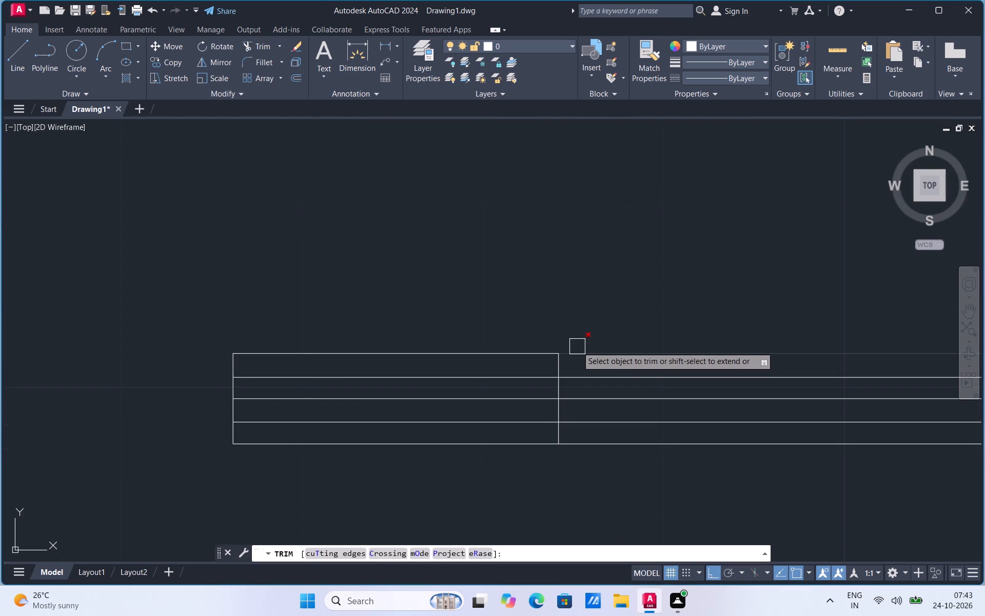
scroll(573, 396, "up", 1)
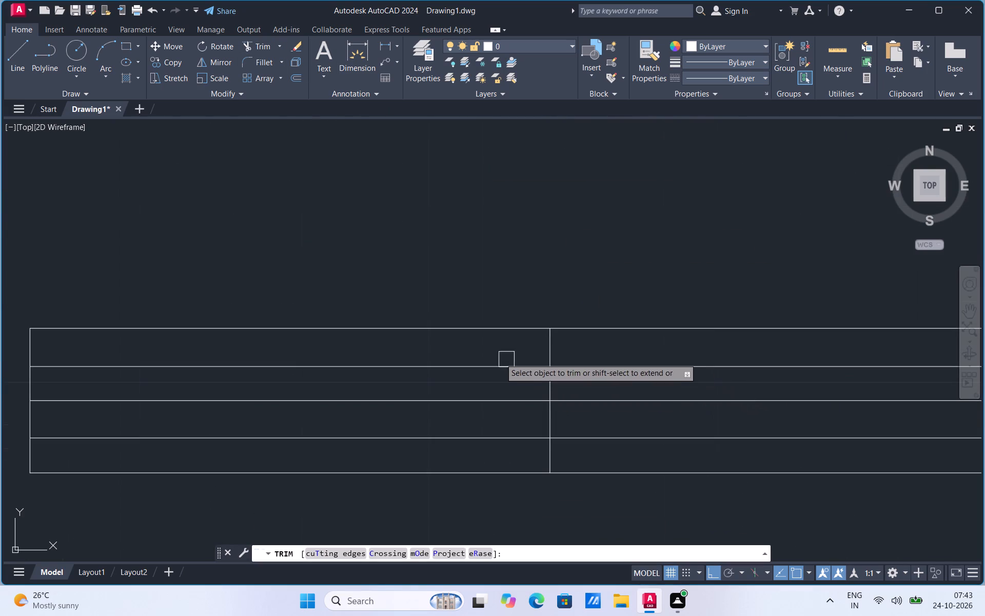
left_click(491, 368)
left_click(586, 433)
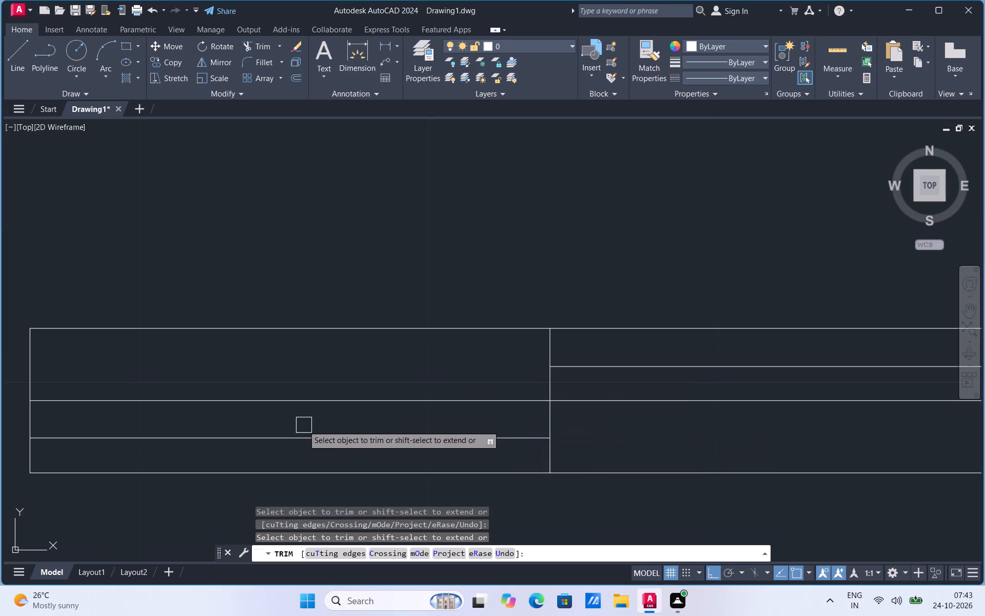
scroll(285, 424, "down", 2)
scroll(823, 415, "up", 1)
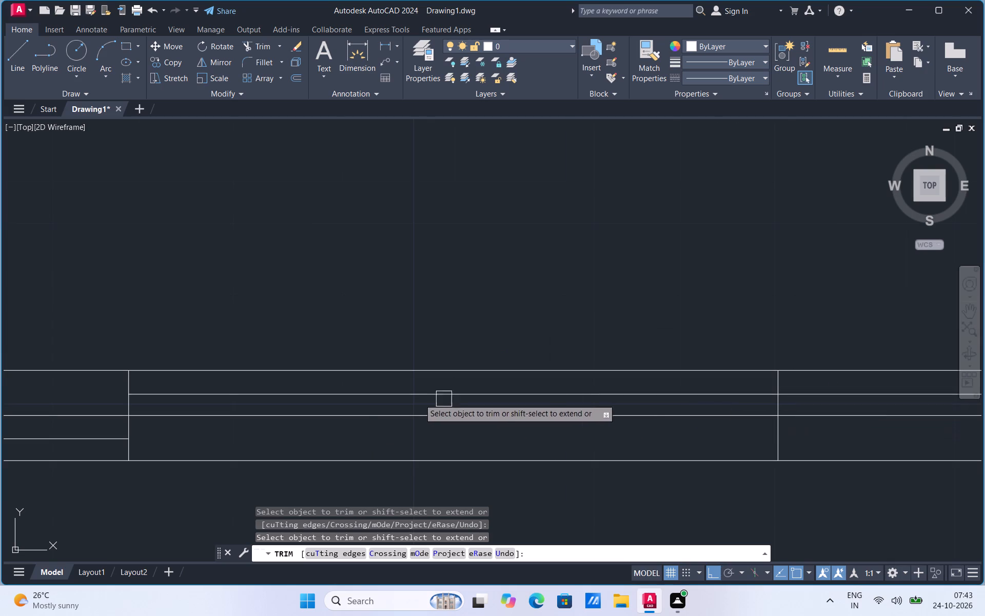
scroll(504, 445, "down", 1)
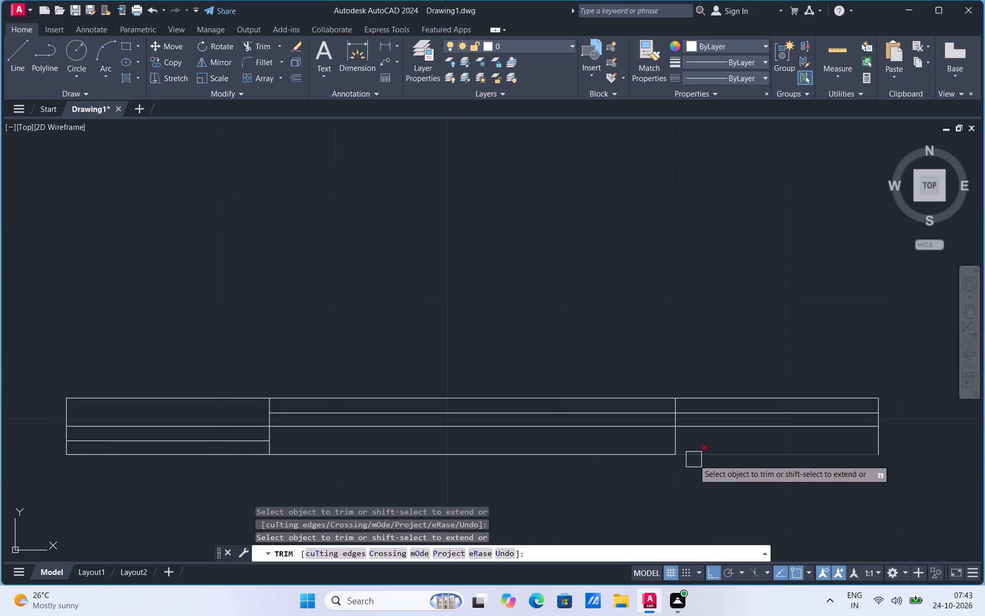
scroll(731, 442, "up", 1)
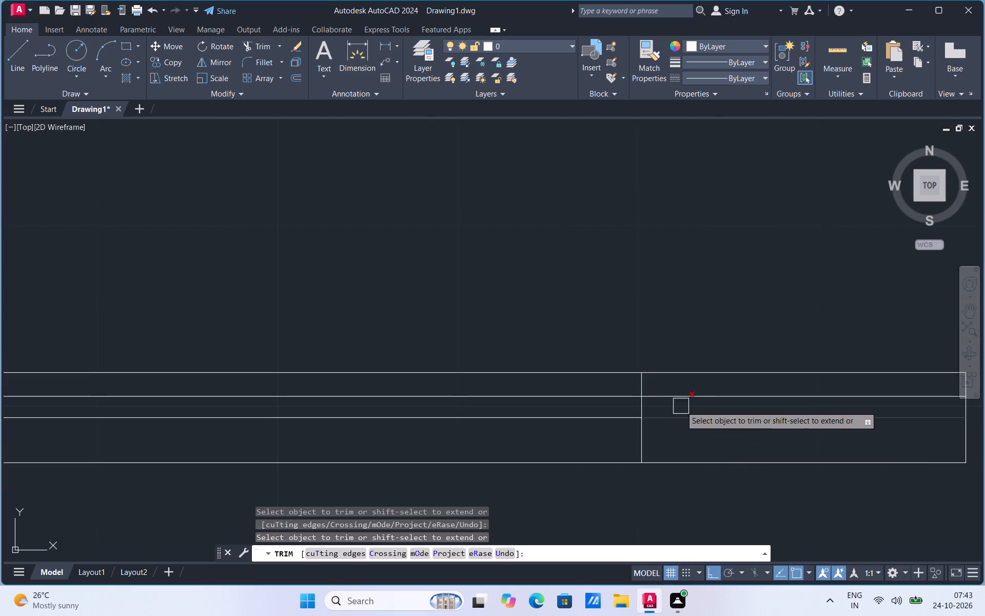
left_click(678, 395)
Trim both dividers above the upper inner line, and the left divider below the lower inner line.
scroll(794, 435, "down", 1)
scroll(710, 400, "up", 1)
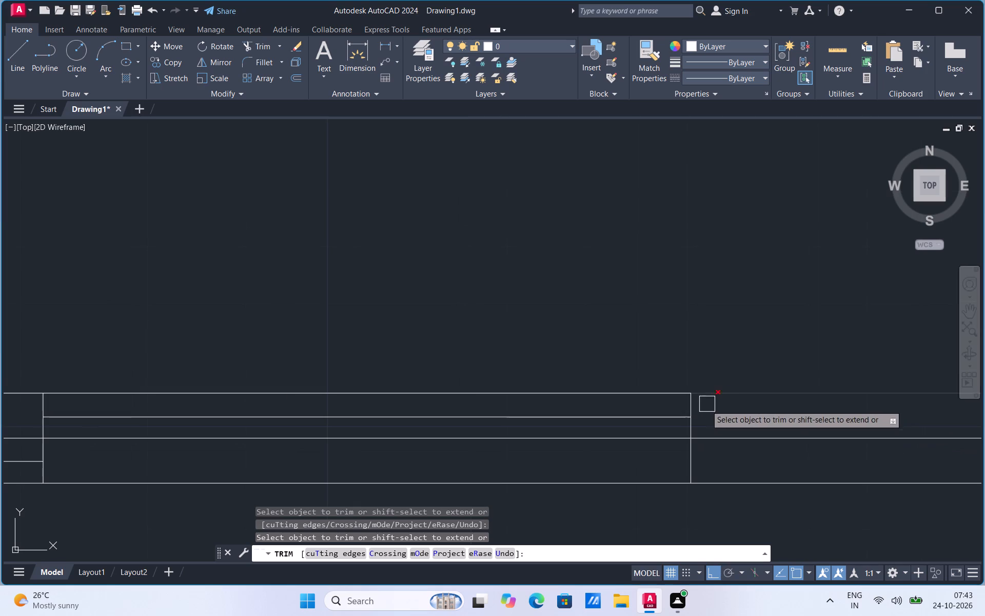
scroll(697, 404, "up", 2)
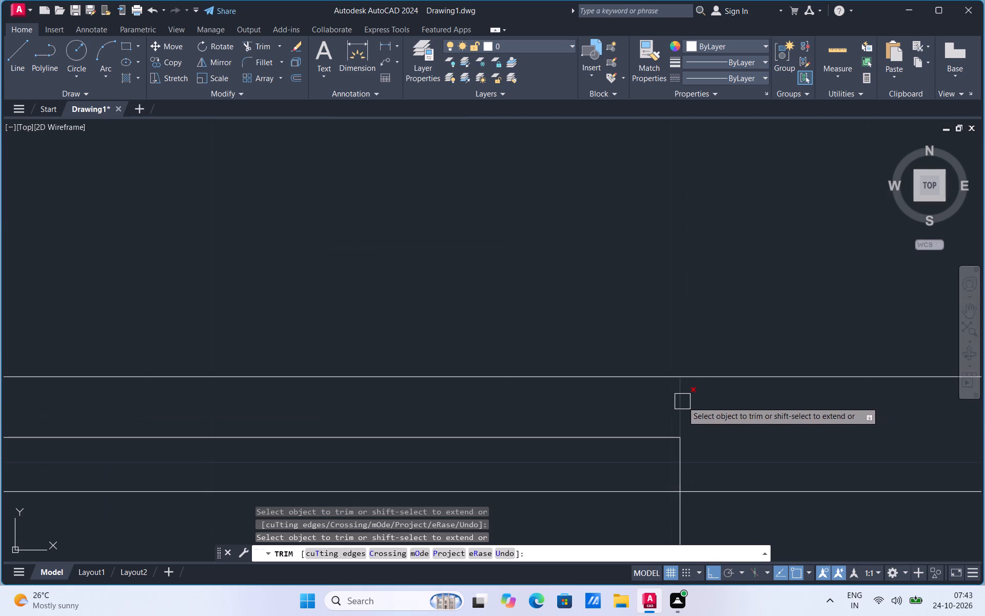
left_click(682, 400)
scroll(720, 396, "down", 3)
scroll(273, 405, "up", 2)
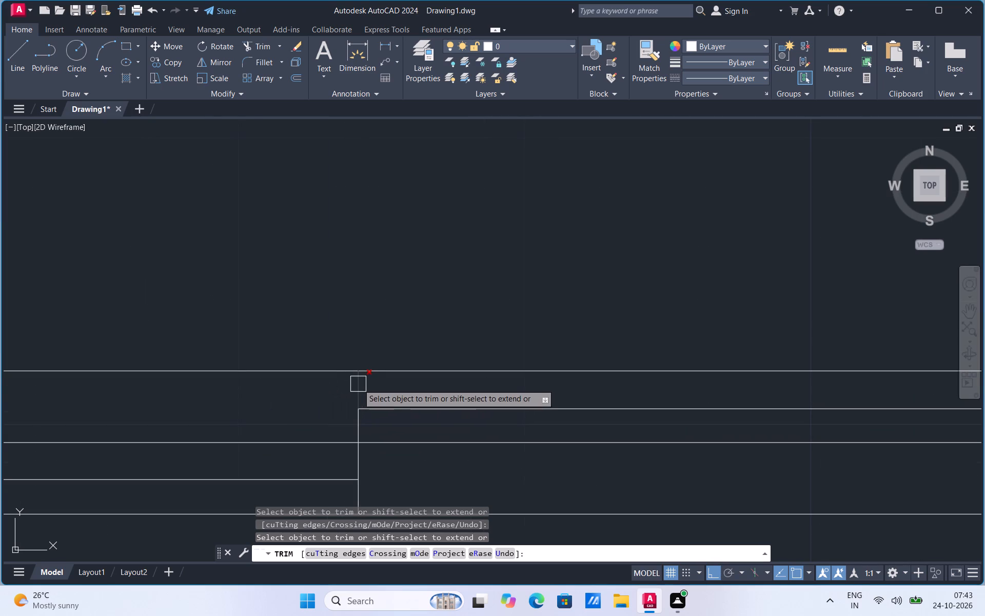
left_click(358, 388)
scroll(430, 352, "down", 1)
scroll(376, 441, "up", 1)
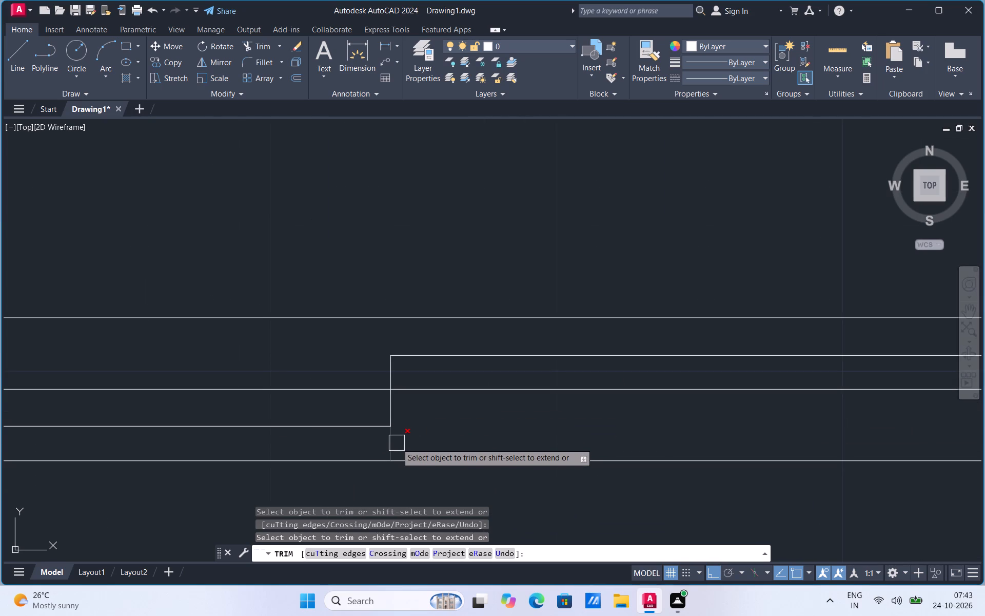
left_click(397, 443)
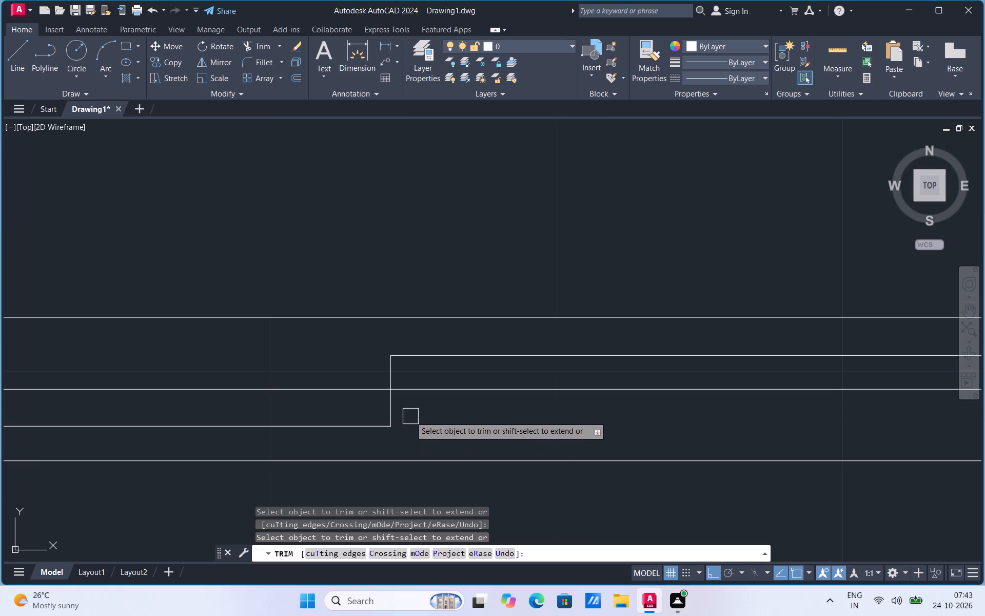
key("Escape")
Copy the shortened left divider 2" to the left.
left_click(389, 406)
right_click(389, 406)
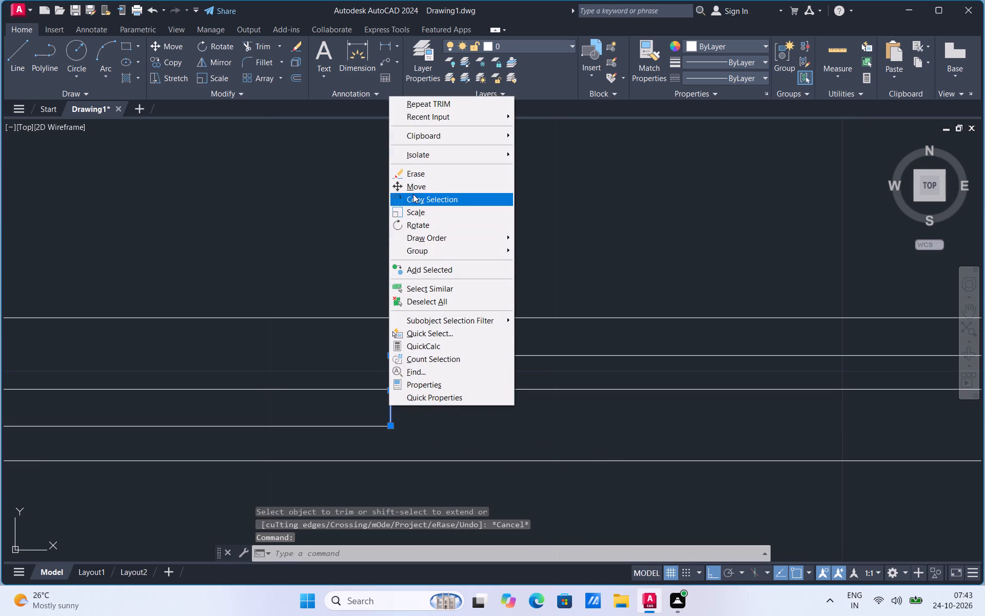
left_click(414, 197)
left_click(392, 424)
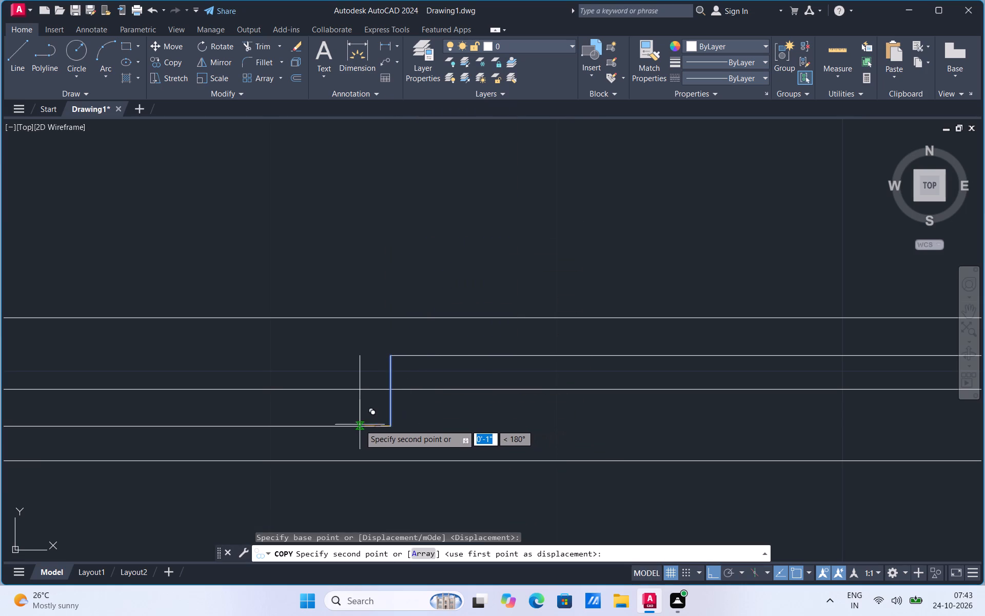
key("2")
key("Return")
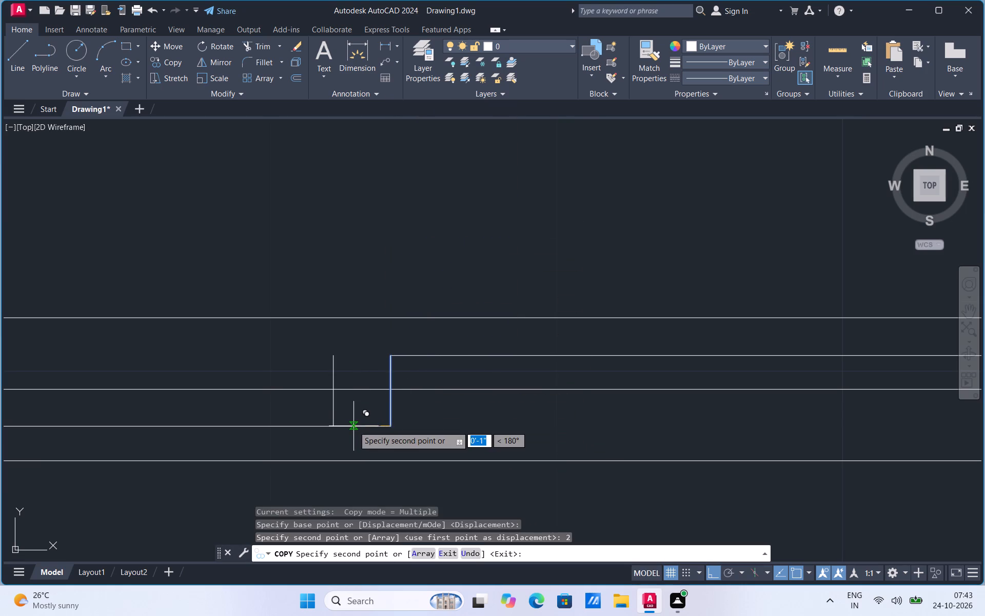
key("Escape")
Extend the middle section's upper inner line to the copy of the left divider.
type("EX")
left_click_drag(529, 476, 520, 466)
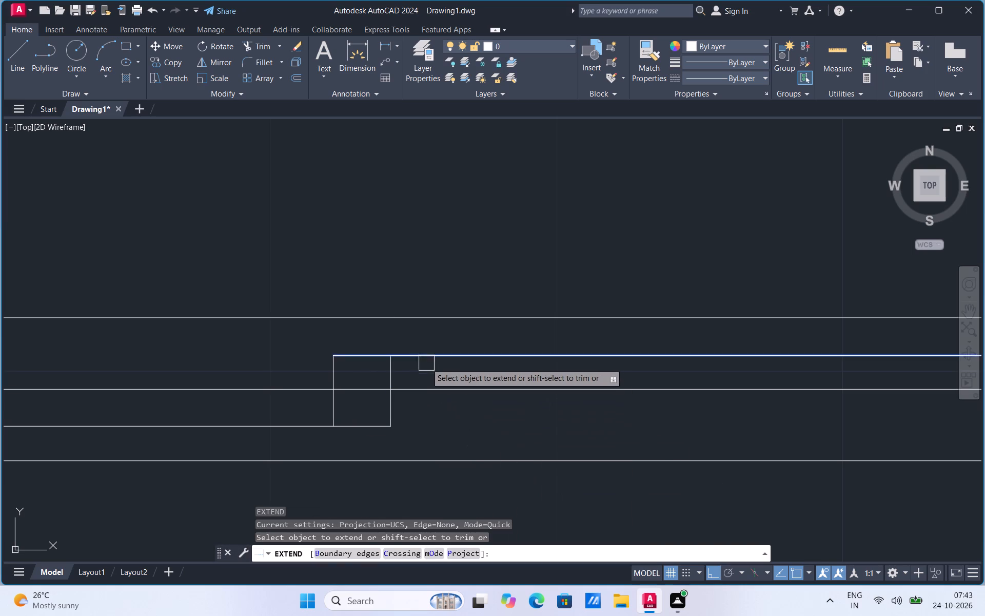
left_click(427, 364)
left_click(409, 356)
left_click(411, 355)
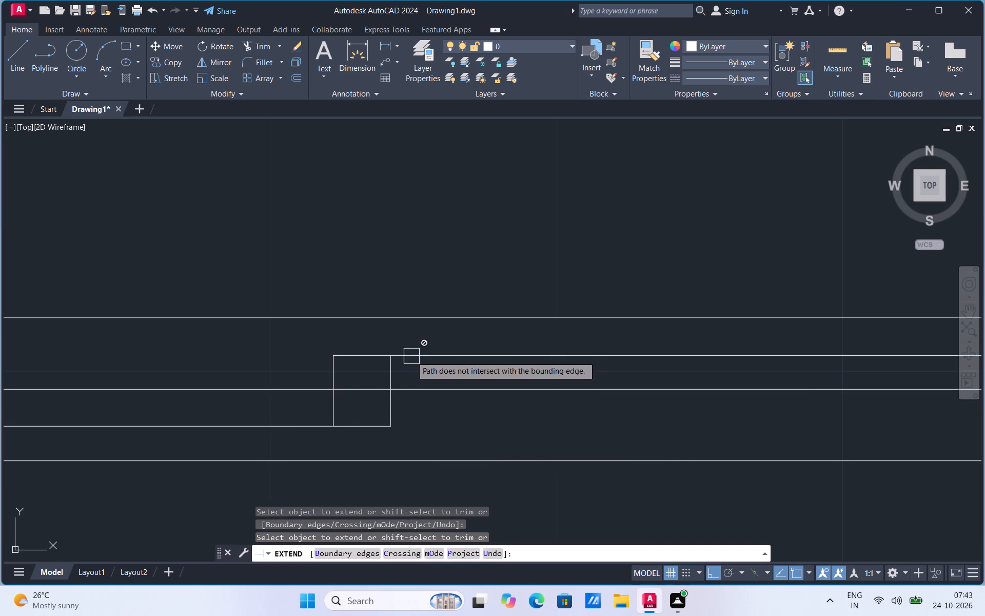
scroll(237, 428, "down", 1)
scroll(465, 431, "down", 2)
scroll(661, 435, "up", 1)
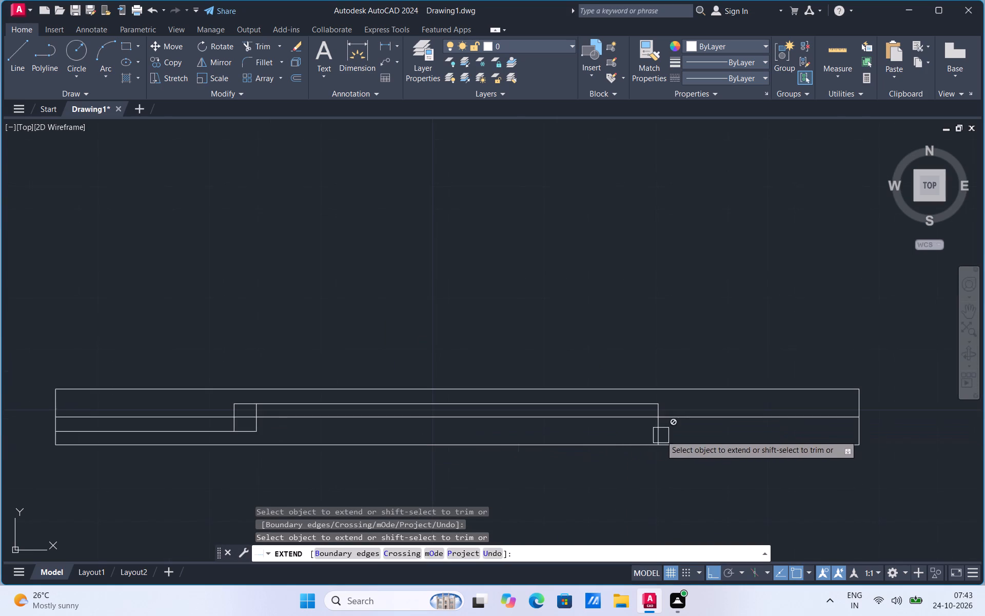
key("Escape")
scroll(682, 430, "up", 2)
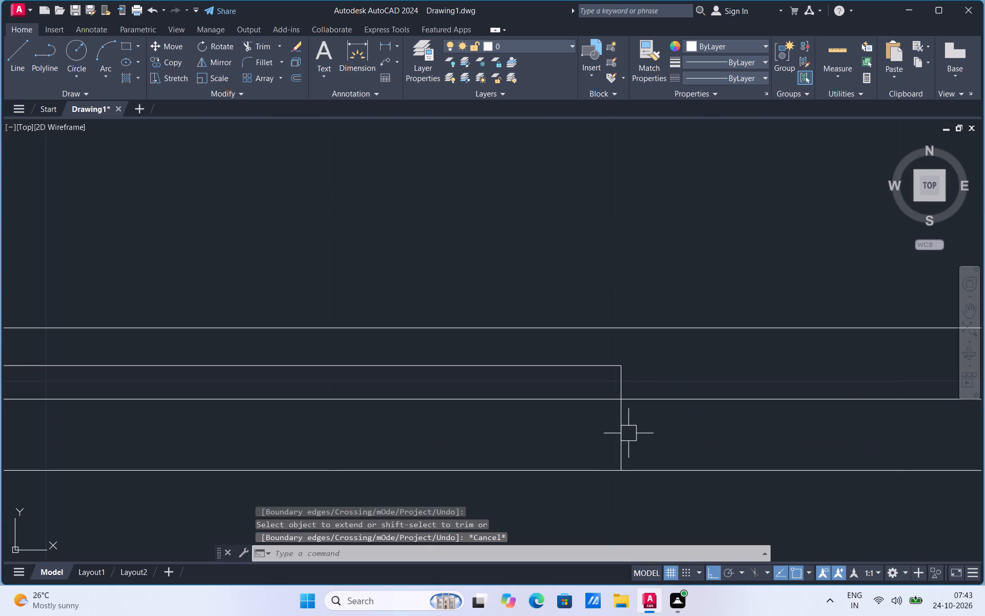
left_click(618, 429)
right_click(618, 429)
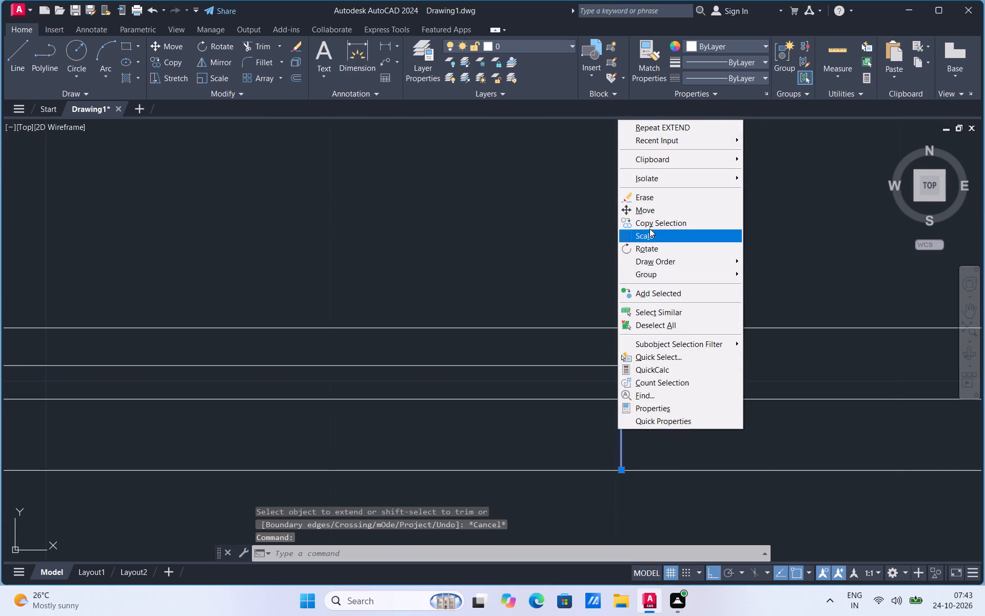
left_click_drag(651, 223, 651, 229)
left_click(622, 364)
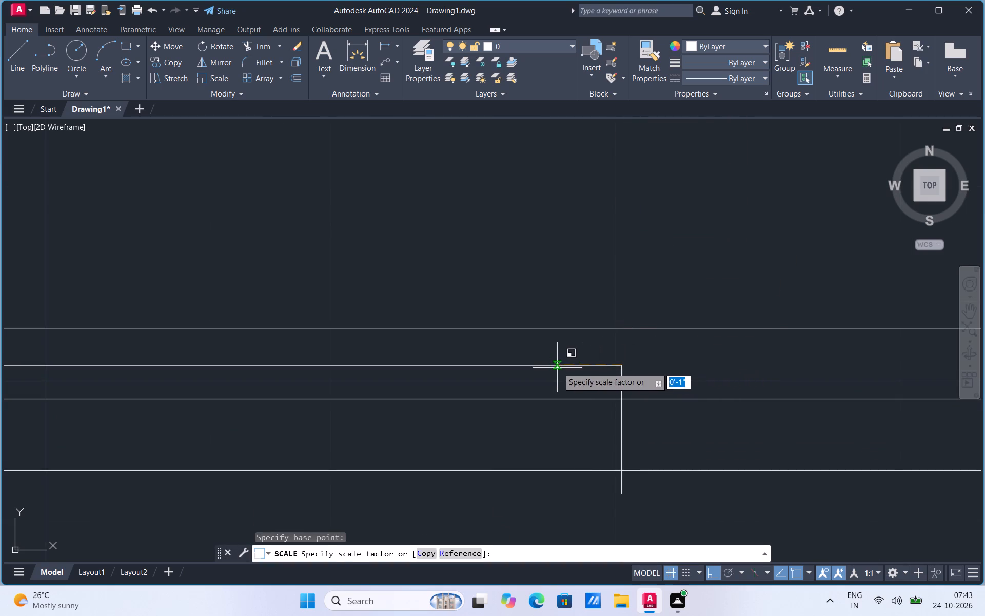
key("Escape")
Copy the right divider 2" to the left.
left_click(626, 429)
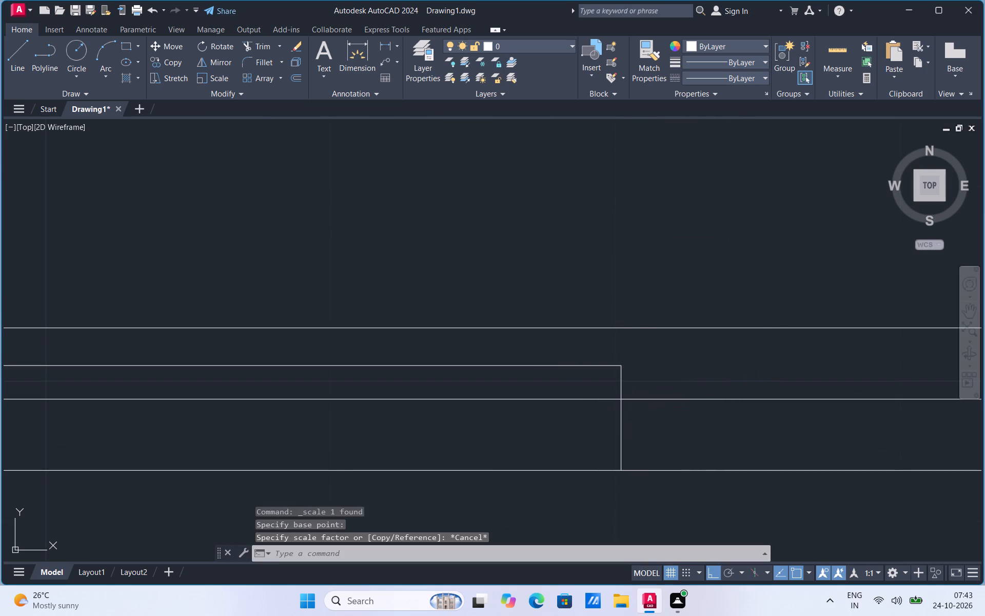
right_click(626, 429)
left_click(658, 230)
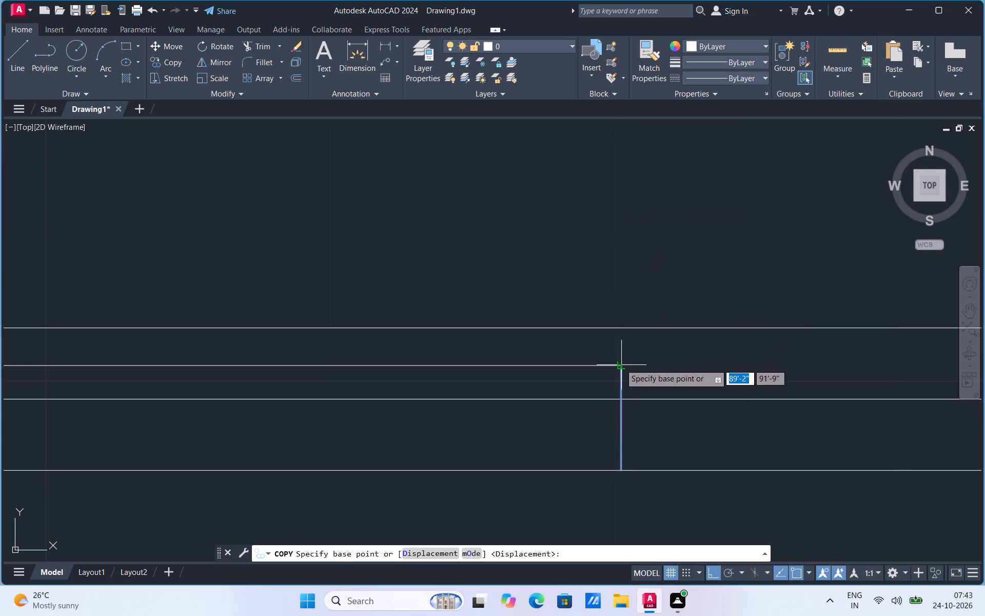
left_click(621, 365)
key("2")
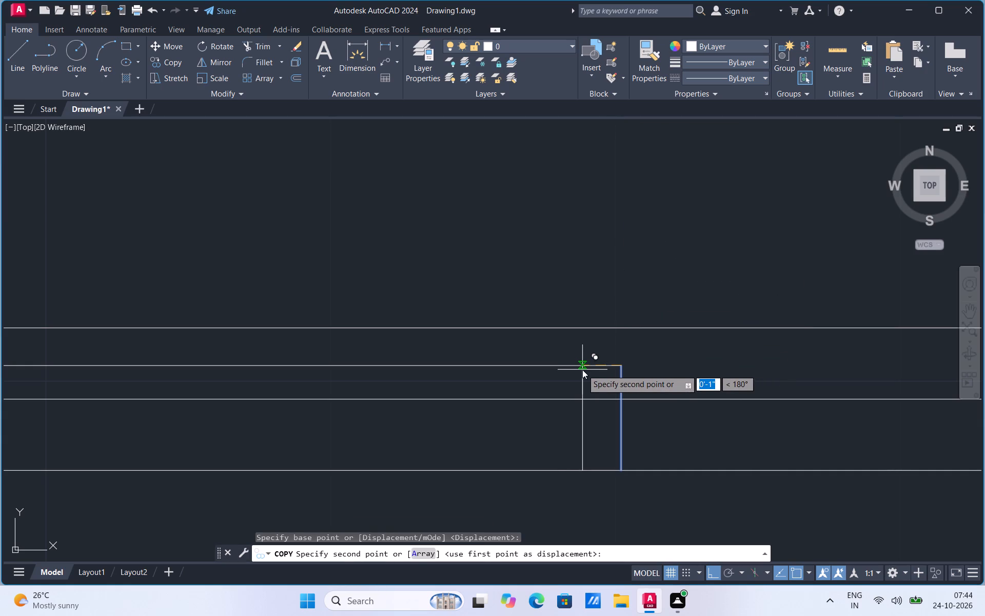
key("Return")
key("Escape")
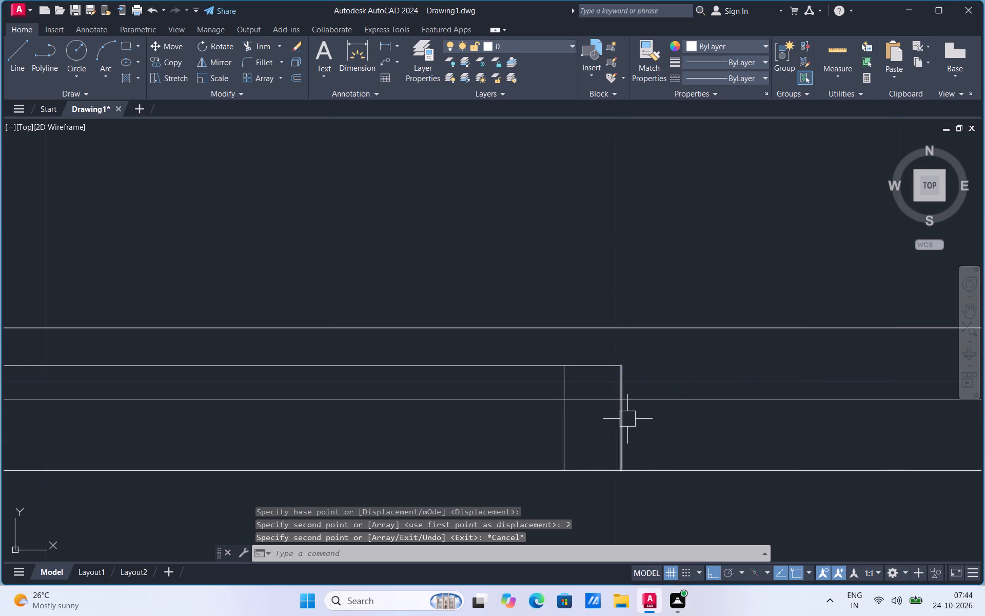
Copy the left section's lower inner line so that it ends at the thin rectangle's right end line.
scroll(624, 467, "down", 1)
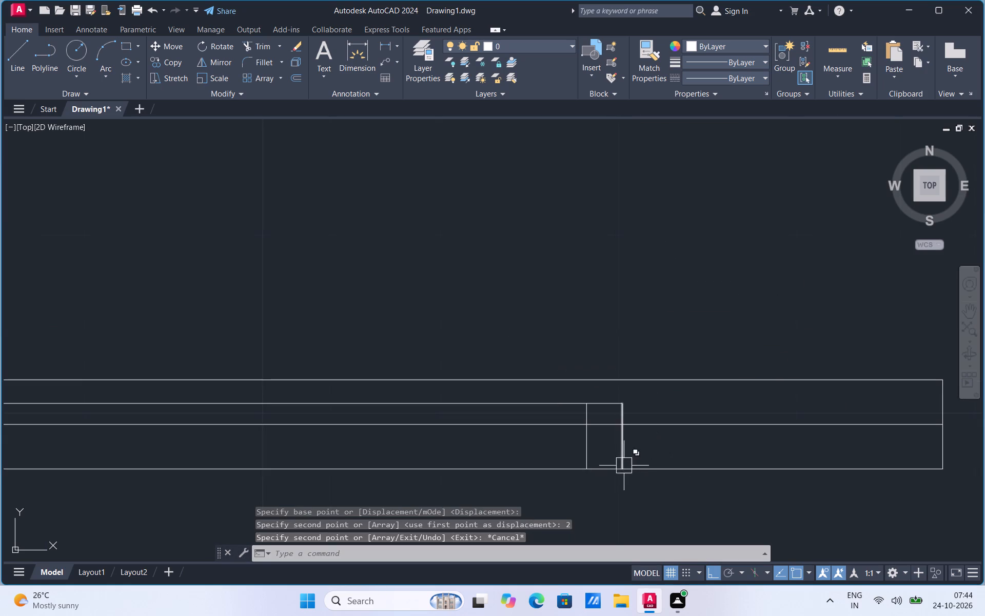
scroll(666, 474, "down", 1)
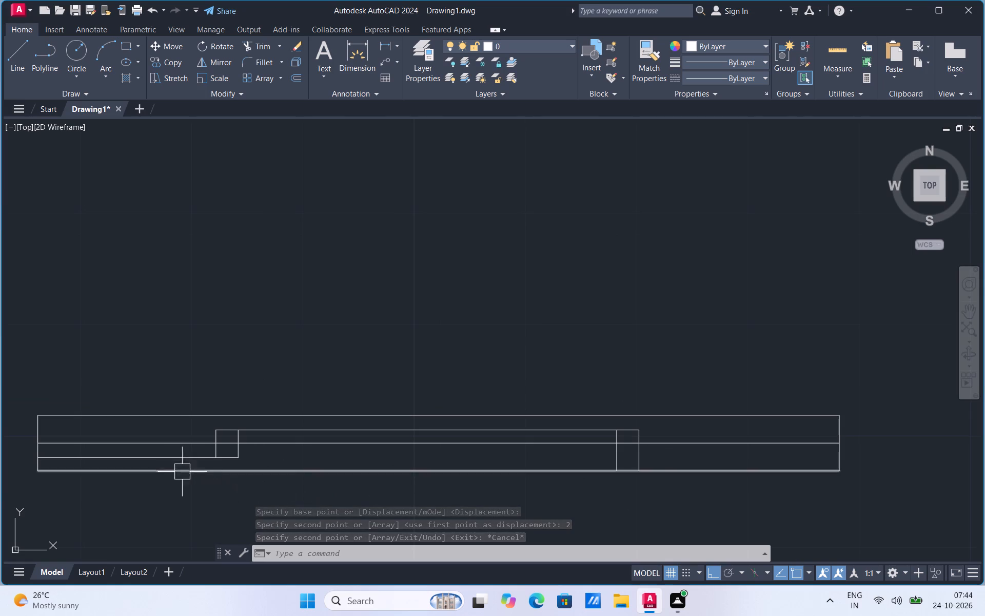
left_click(178, 458)
right_click(179, 458)
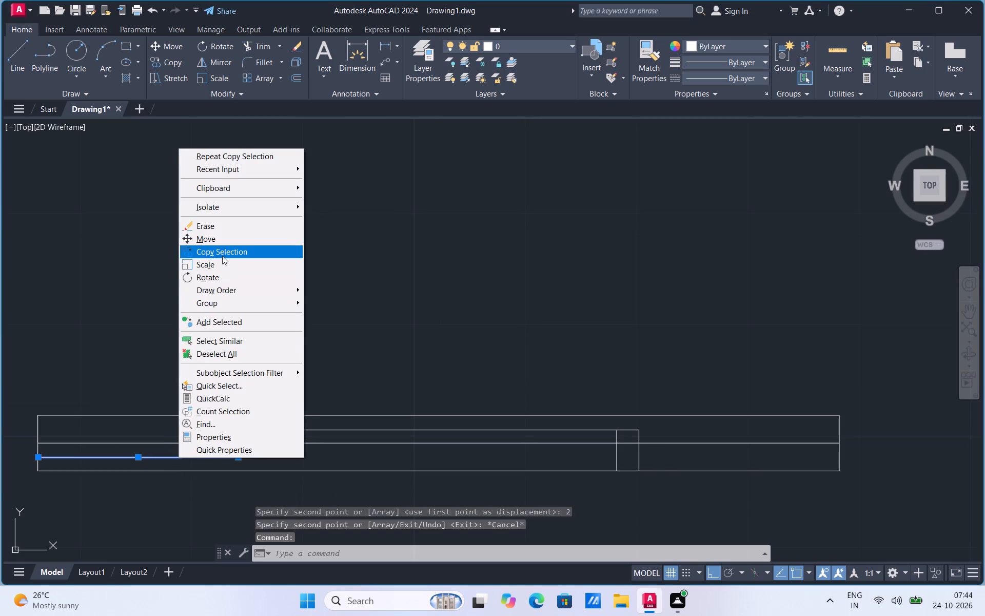
left_click(222, 255)
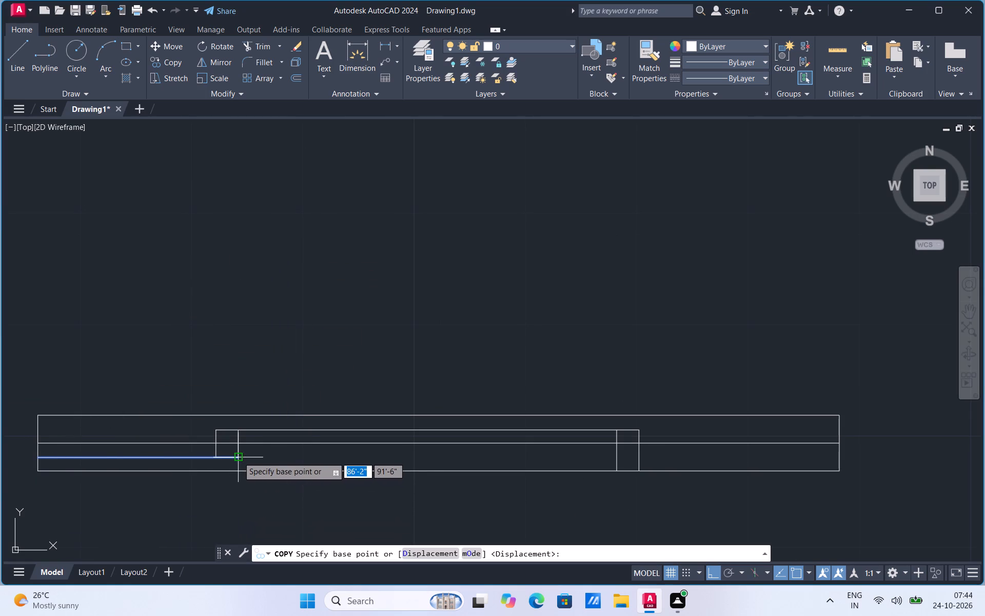
left_click(237, 457)
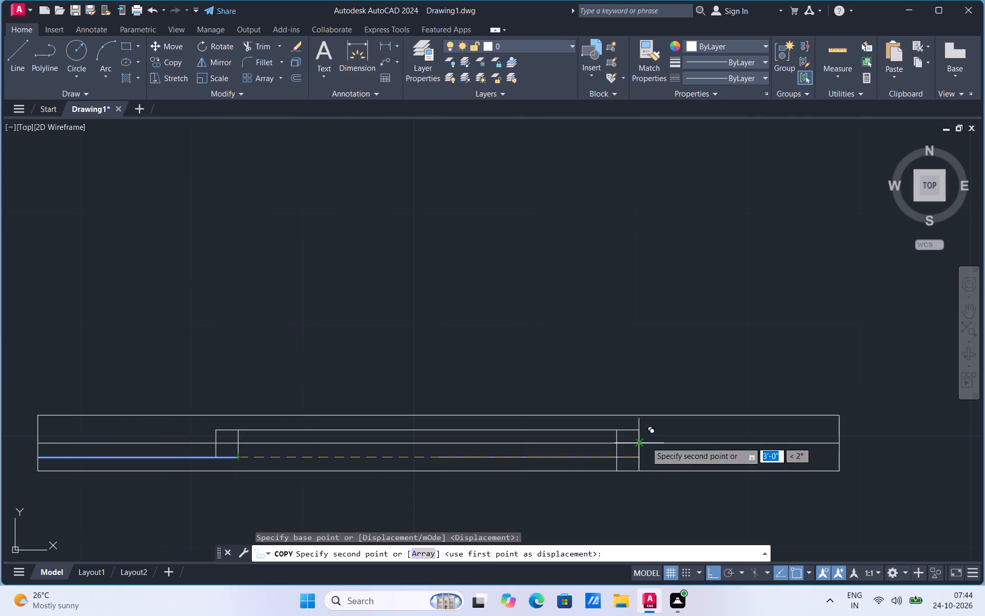
left_click(842, 455)
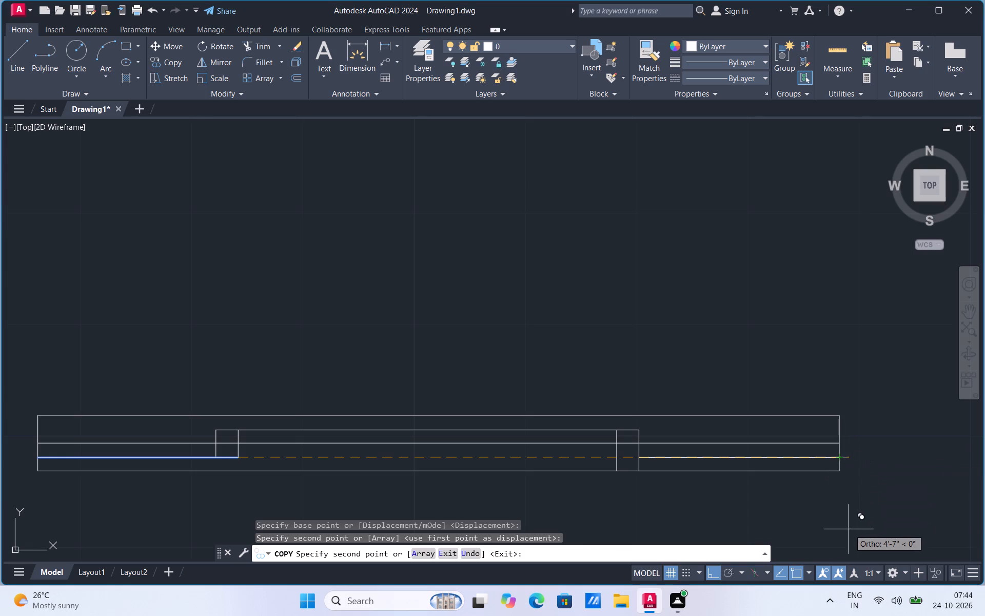
key("Escape")
Extend the right section's lower inner line to the copy of the right divider.
scroll(652, 472, "up", 1)
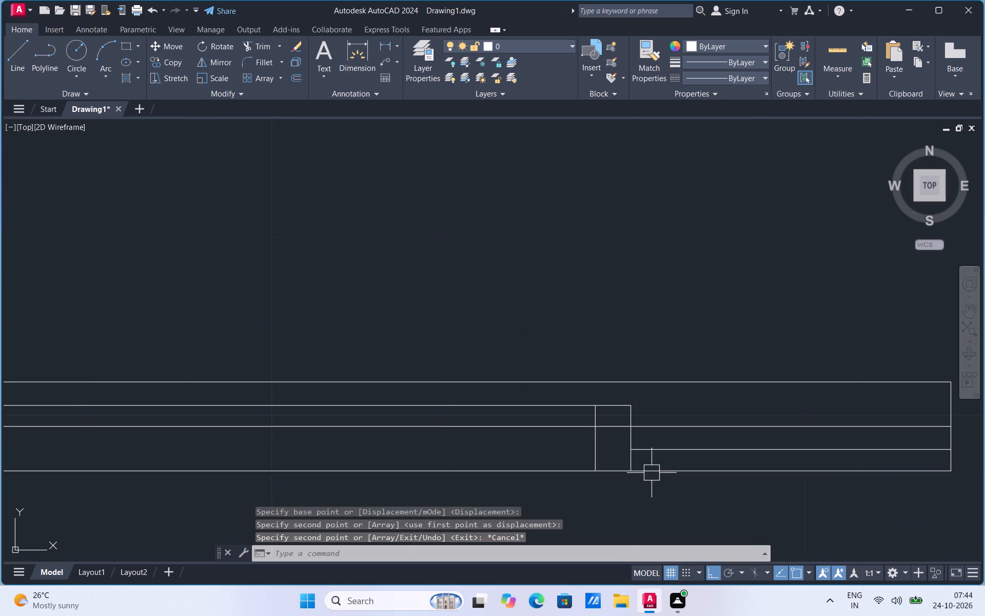
type("EX")
left_click(717, 498)
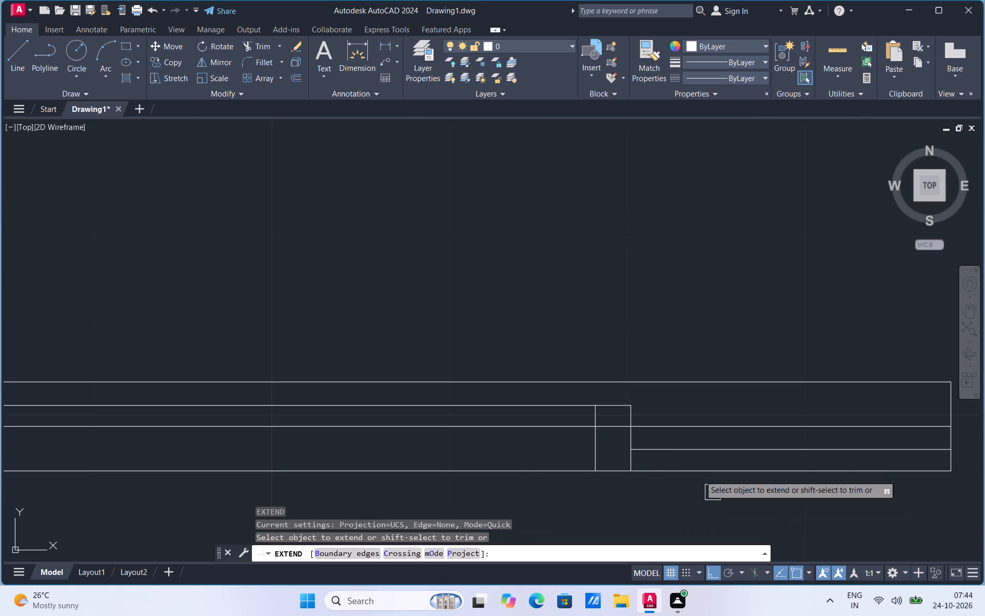
left_click(672, 448)
scroll(657, 498, "down", 1)
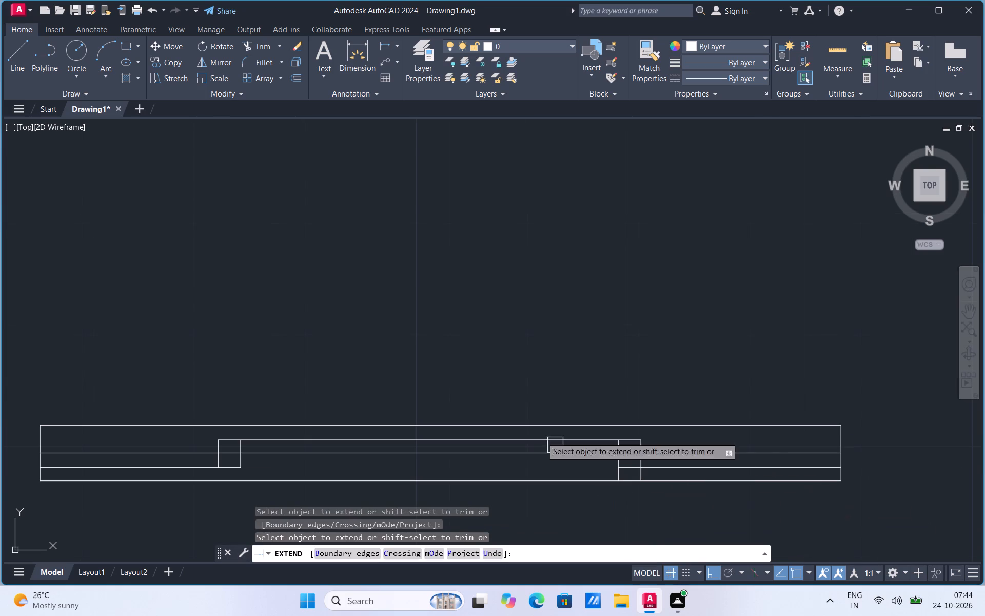
Trim the surplus segments at the left overlap so the inner lines form two separate offset steps.
left_click(253, 43)
scroll(226, 450, "up", 1)
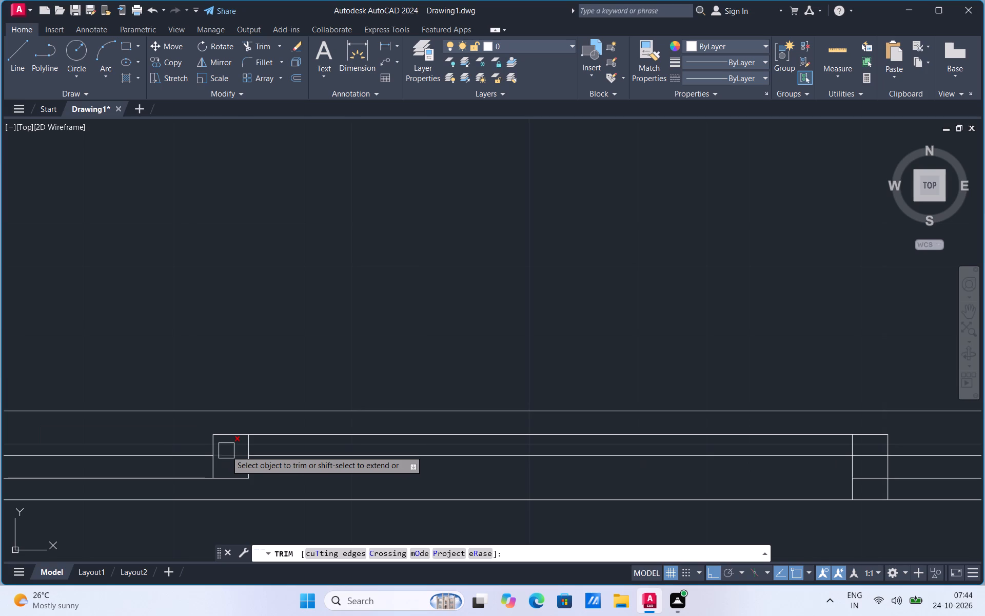
left_click(228, 452)
scroll(219, 464, "up", 2)
left_click(199, 470)
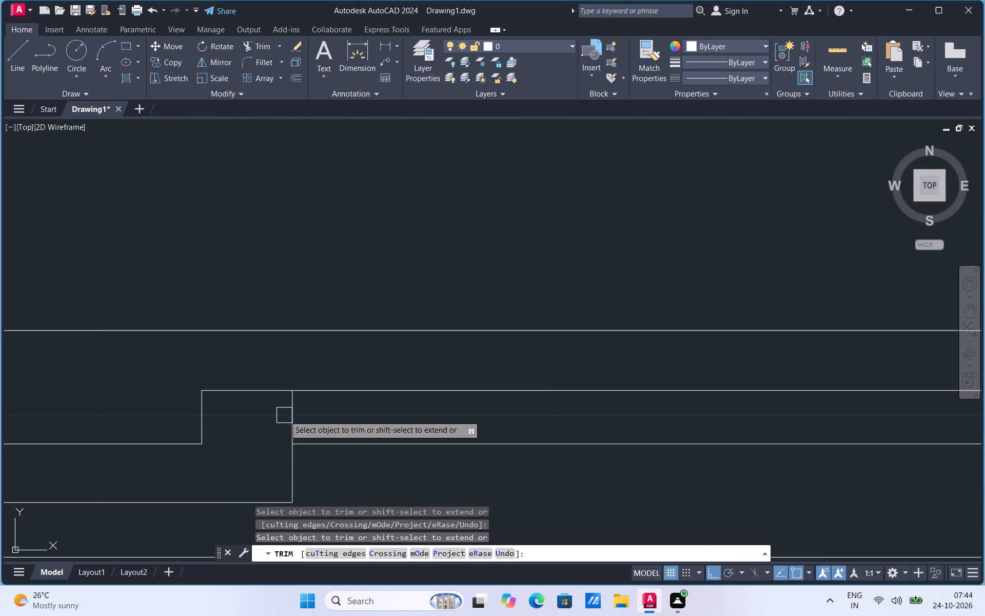
left_click(289, 415)
scroll(285, 419, "down", 2)
scroll(226, 359, "down", 1)
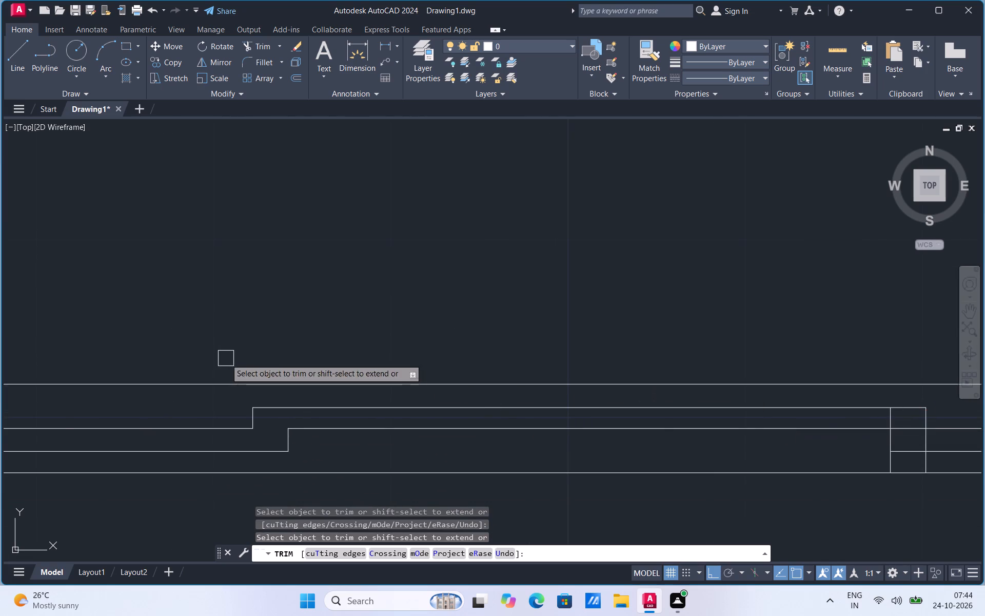
Trim the surplus segments at the right overlap to match the two offset steps of the left overlap.
scroll(736, 406, "up", 1)
scroll(622, 414, "up", 2)
left_click(614, 411)
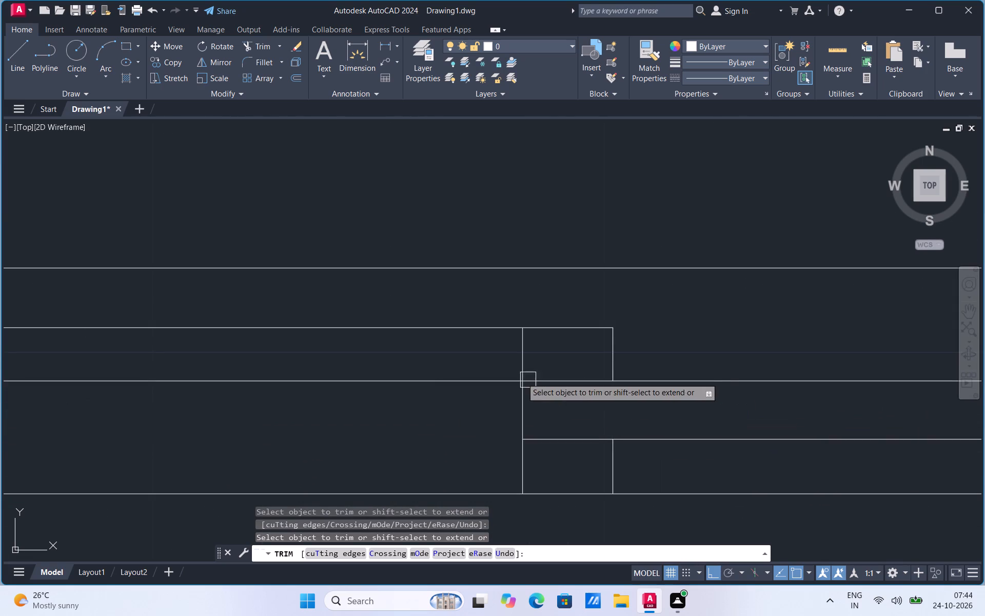
left_click(545, 381)
left_click_drag(525, 357, 527, 365)
left_click_drag(522, 459, 528, 459)
left_click(610, 460)
scroll(650, 415, "down", 4)
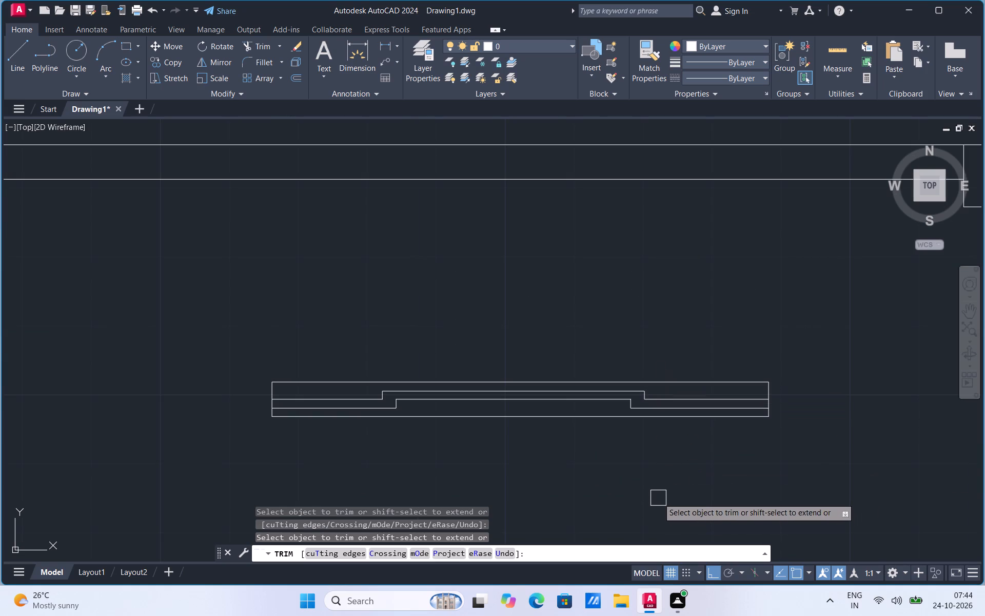
key("Escape")
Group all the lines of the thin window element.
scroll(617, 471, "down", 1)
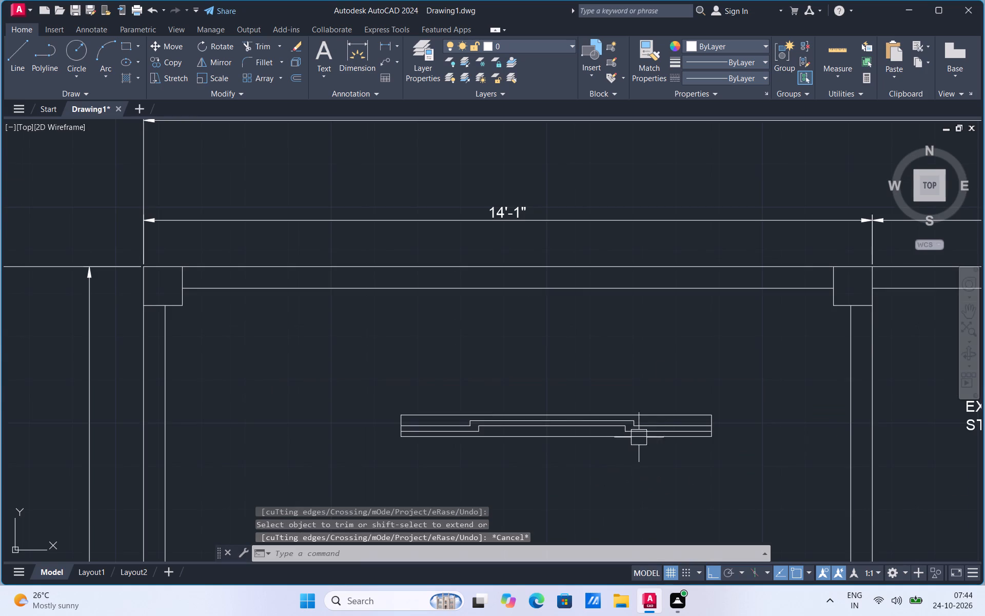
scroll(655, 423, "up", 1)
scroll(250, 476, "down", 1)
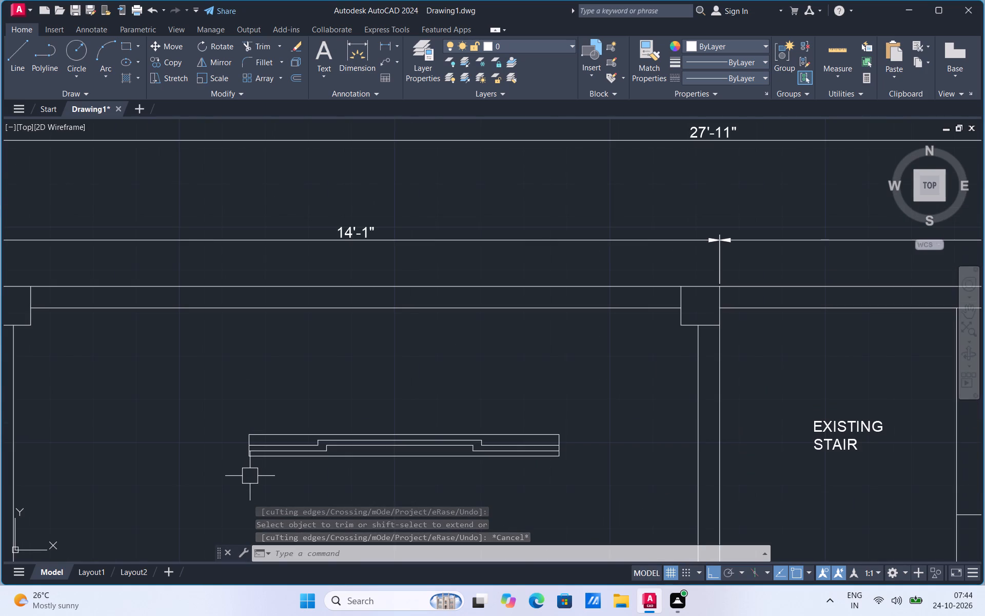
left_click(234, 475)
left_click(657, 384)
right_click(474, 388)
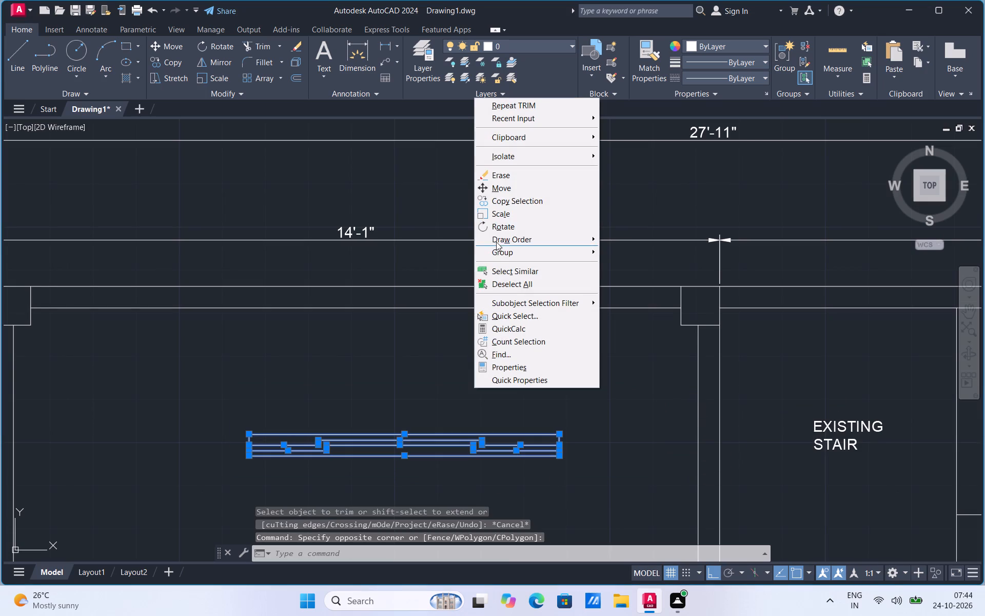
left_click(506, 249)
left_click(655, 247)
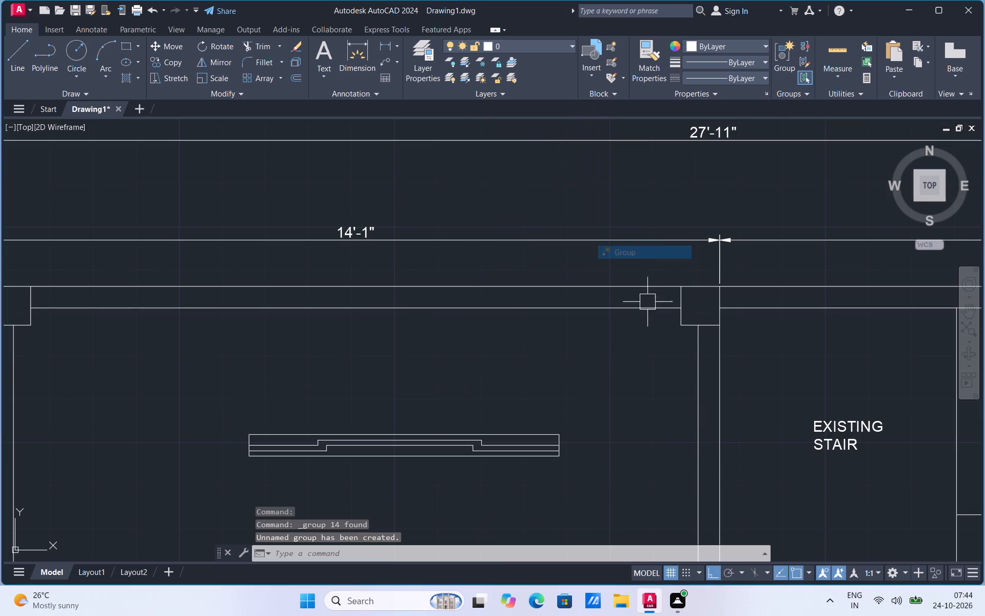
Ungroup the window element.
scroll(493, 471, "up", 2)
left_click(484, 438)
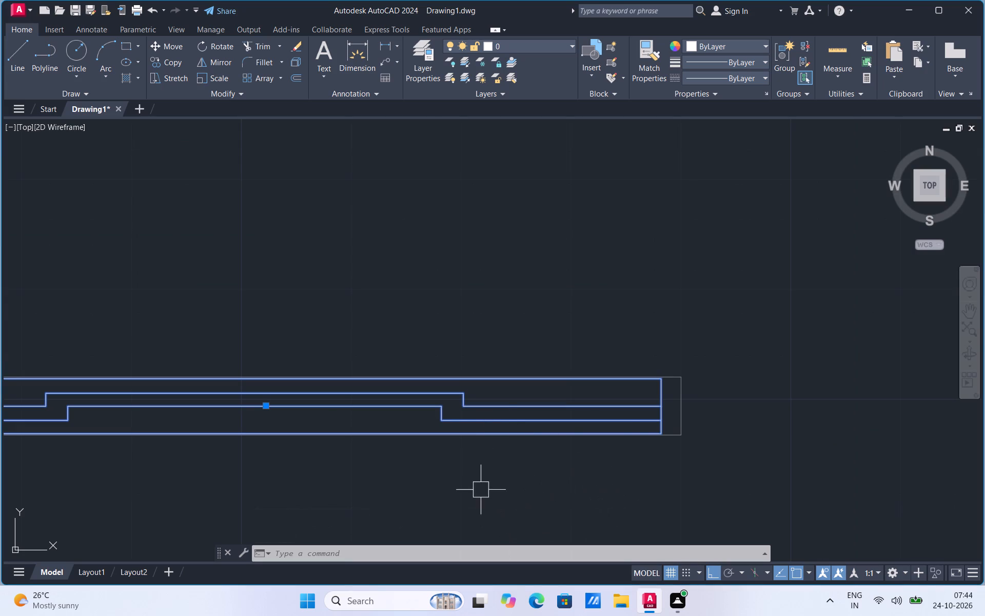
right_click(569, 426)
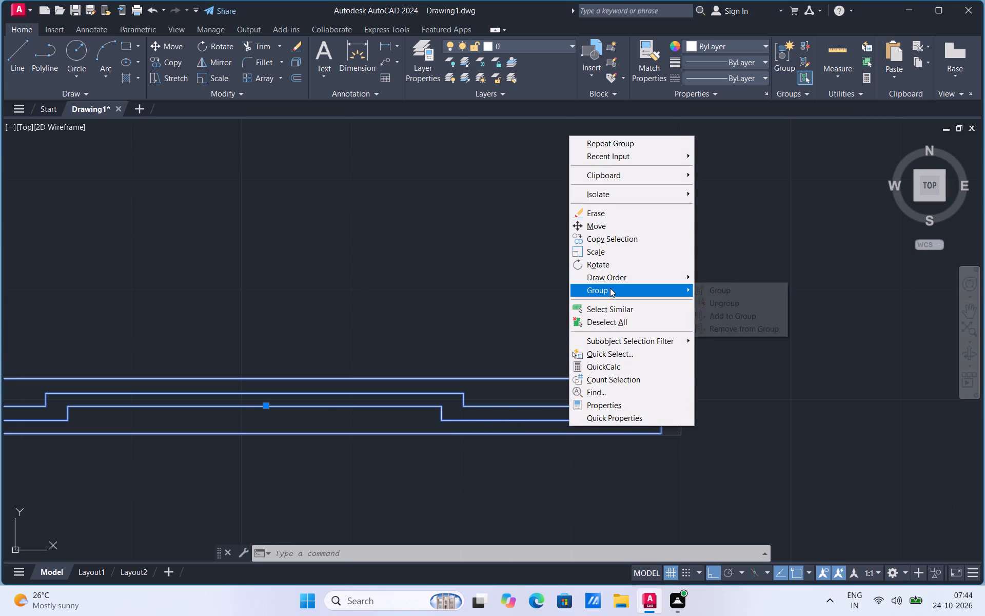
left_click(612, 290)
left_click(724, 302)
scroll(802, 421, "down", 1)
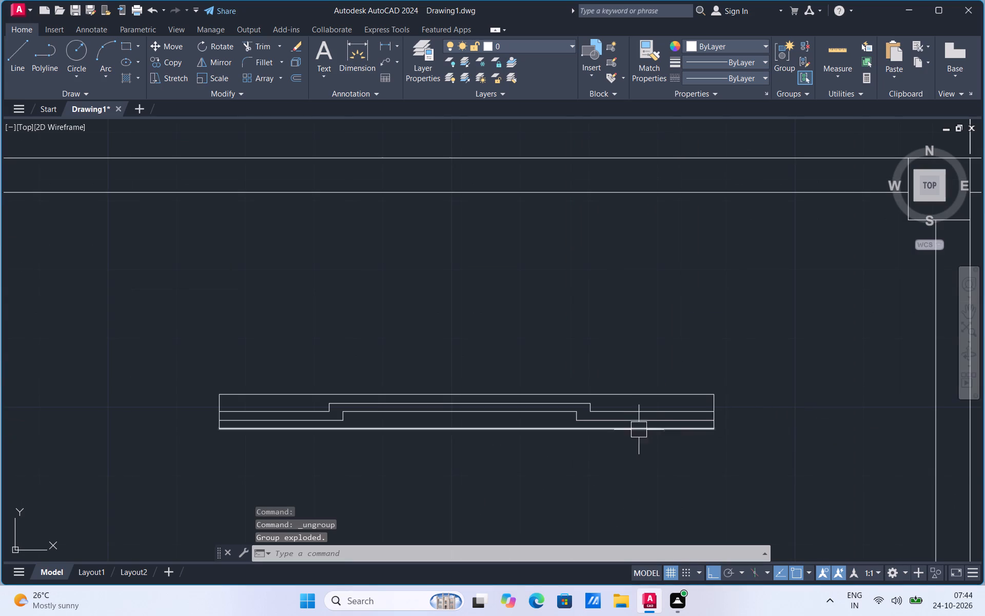
Move the left and middle sections' inner lines and the two left dividers slightly down within the frame.
scroll(353, 419, "up", 1)
left_click(308, 423)
left_click(298, 411)
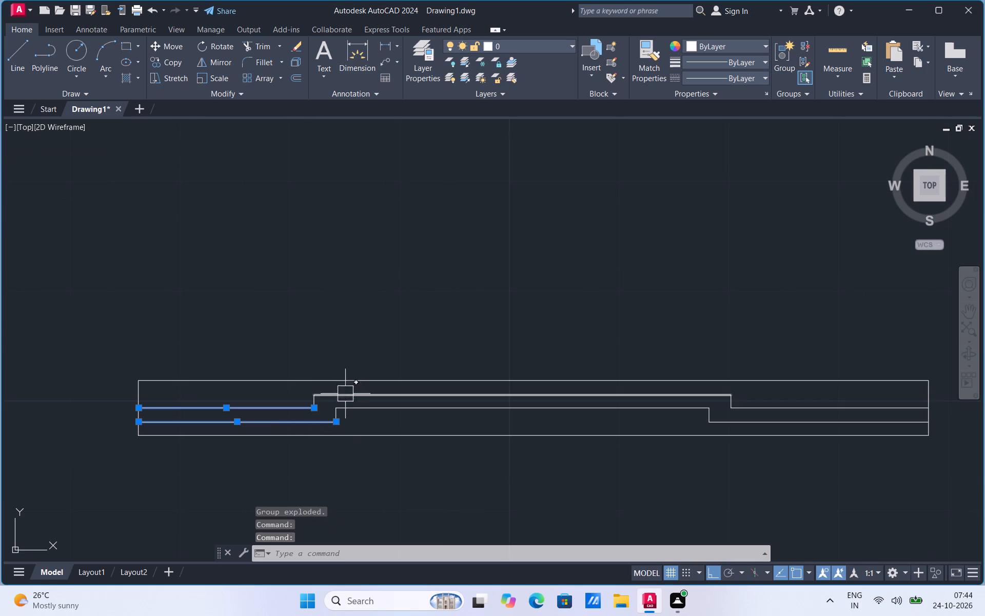
left_click(346, 391)
left_click(349, 406)
scroll(303, 402, "up", 1)
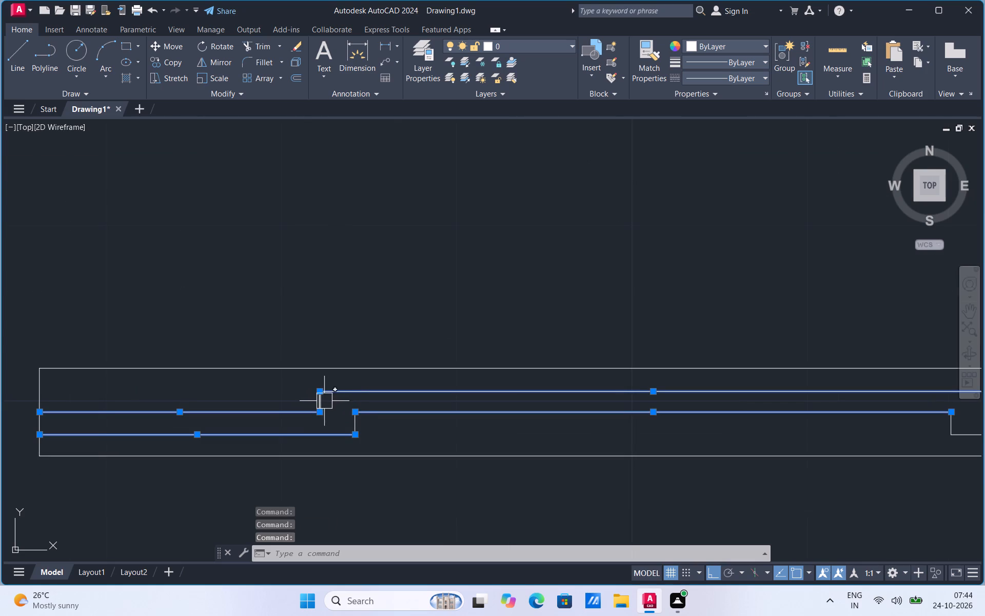
left_click(324, 401)
left_click(359, 422)
scroll(359, 421, "down", 1)
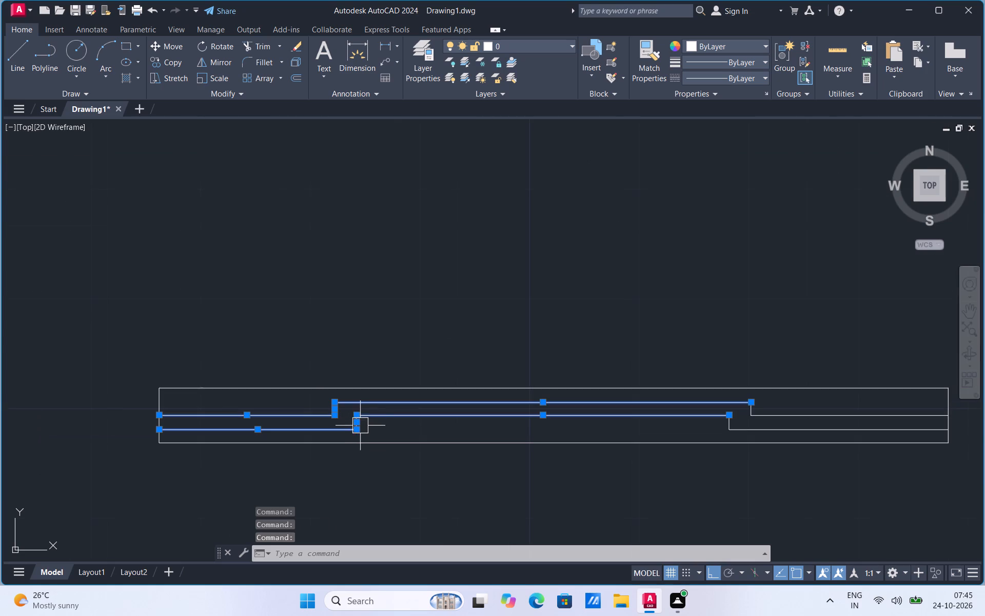
scroll(134, 452, "up", 4)
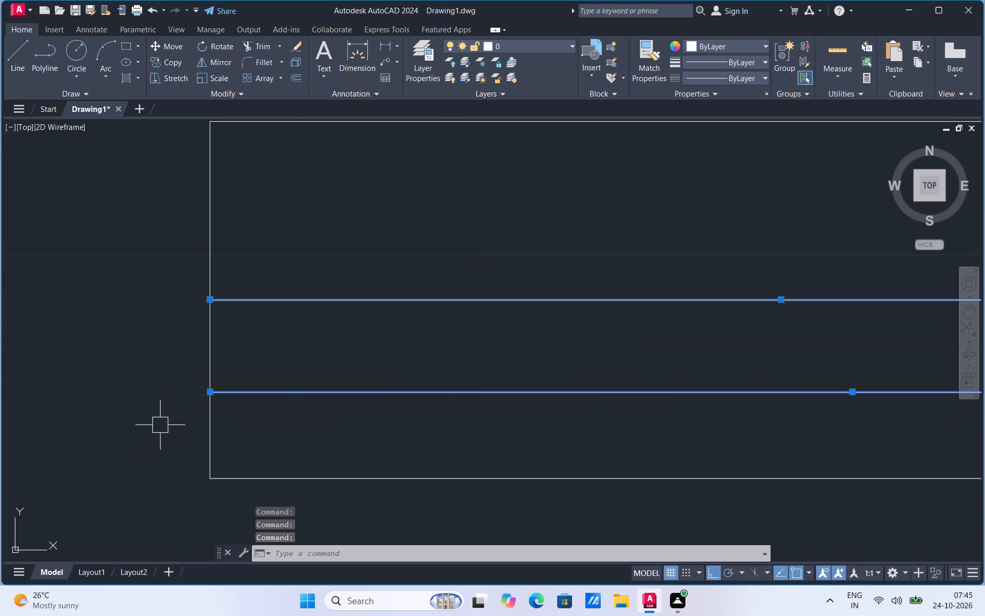
right_click(166, 416)
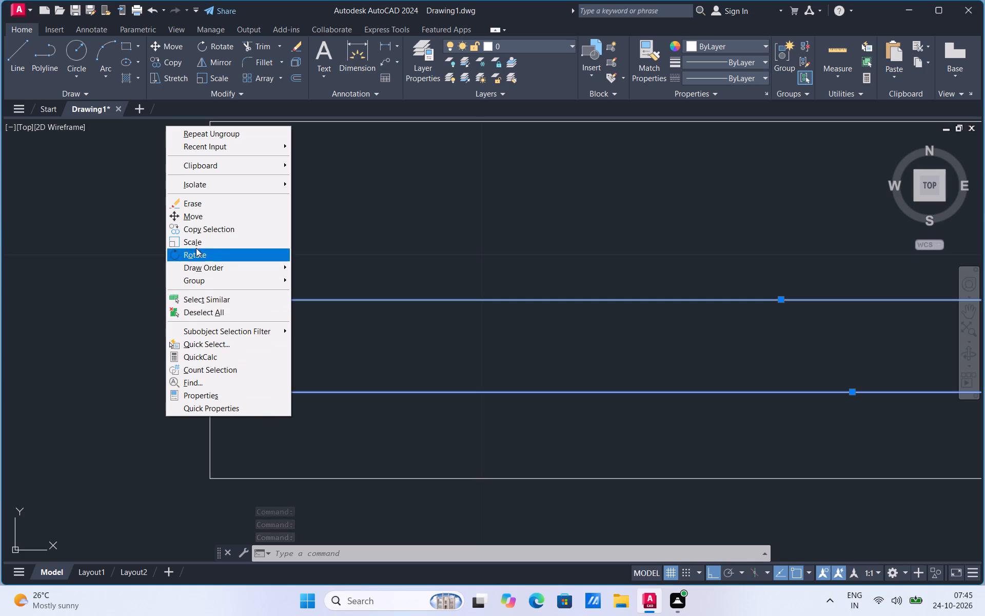
left_click(198, 221)
left_click(208, 395)
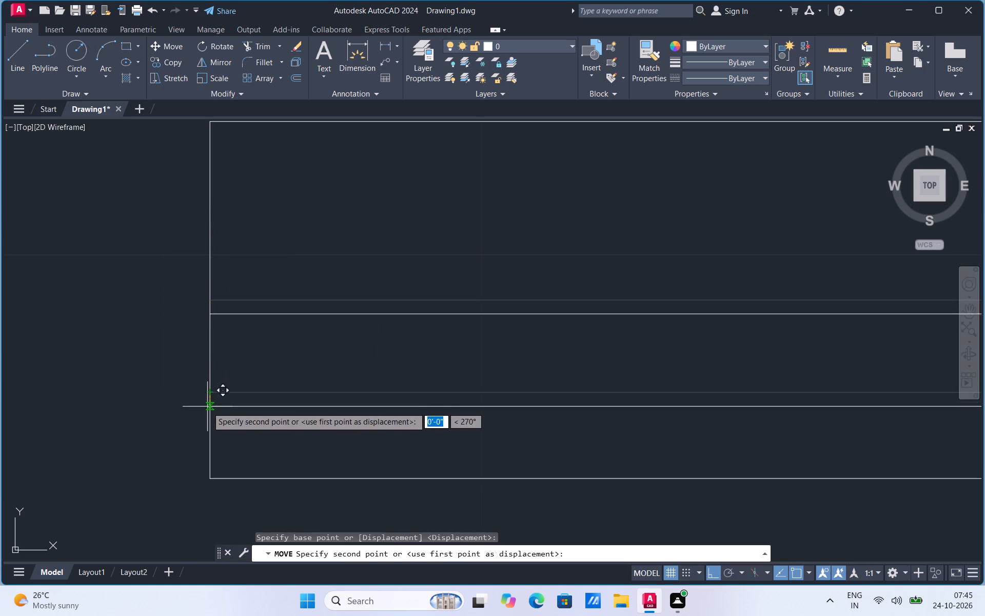
left_click(211, 445)
scroll(114, 470, "down", 3)
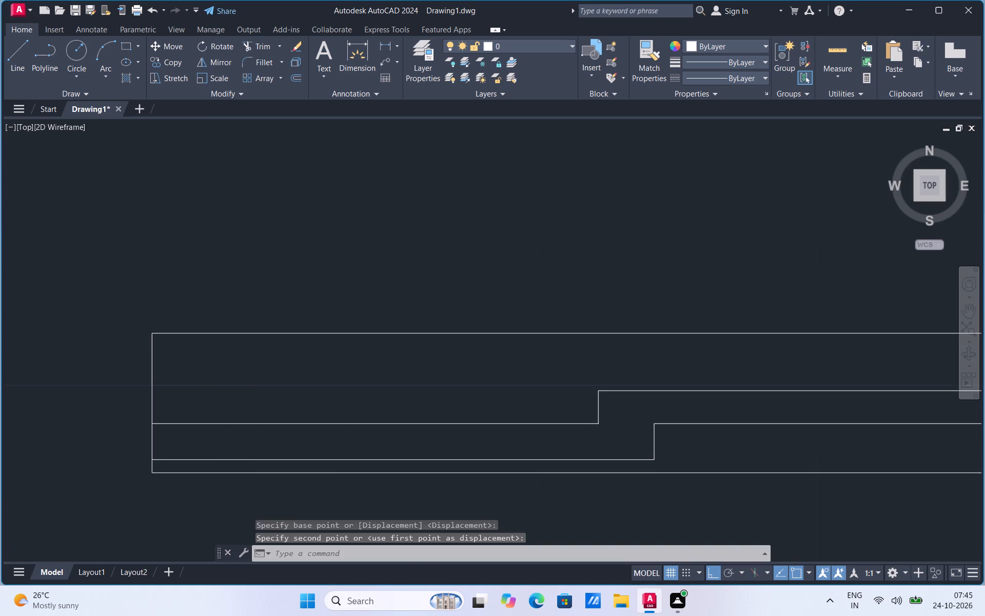
scroll(115, 467, "down", 2)
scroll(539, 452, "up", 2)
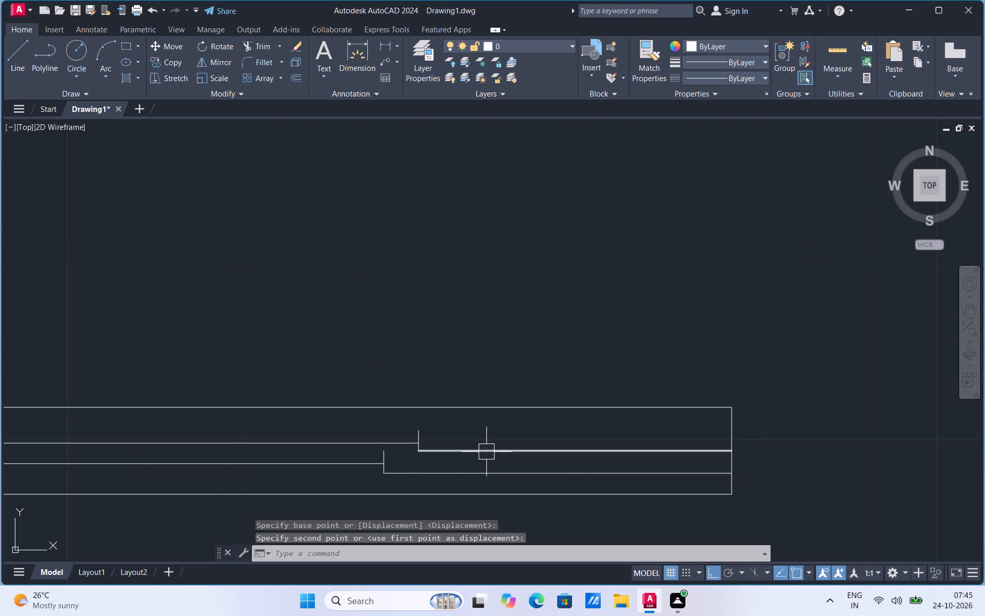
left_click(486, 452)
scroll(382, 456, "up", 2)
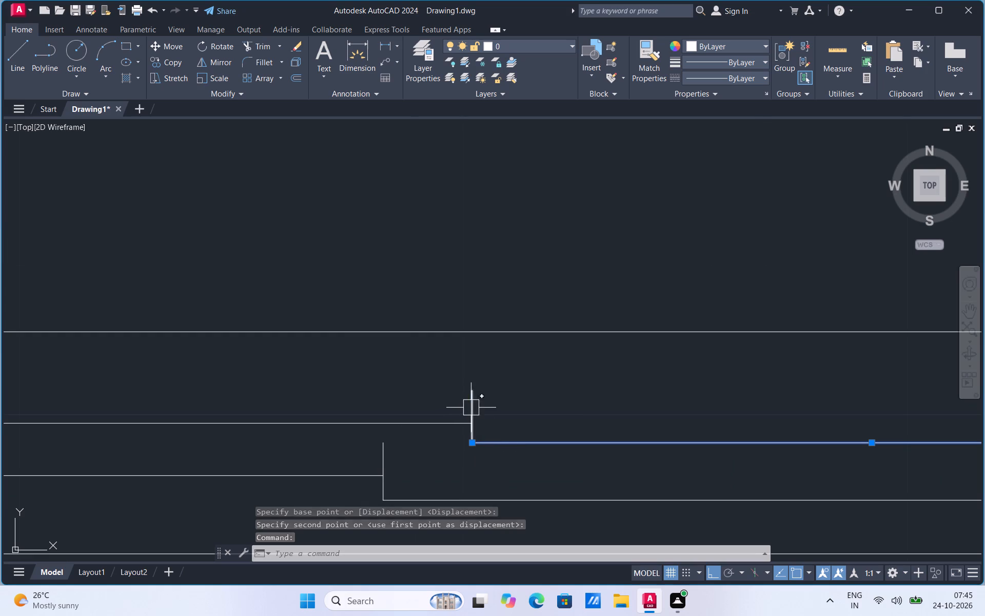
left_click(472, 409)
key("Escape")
Move the two right dividers up so the outer one's lower end meets the middle section's upper line end.
left_click(384, 459)
left_click(474, 405)
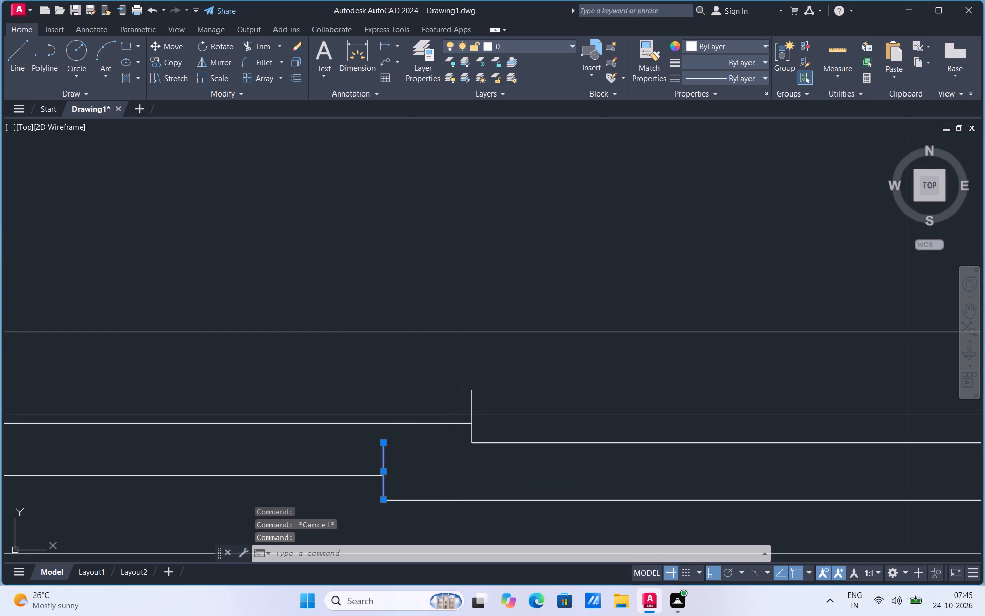
right_click(474, 405)
left_click(494, 204)
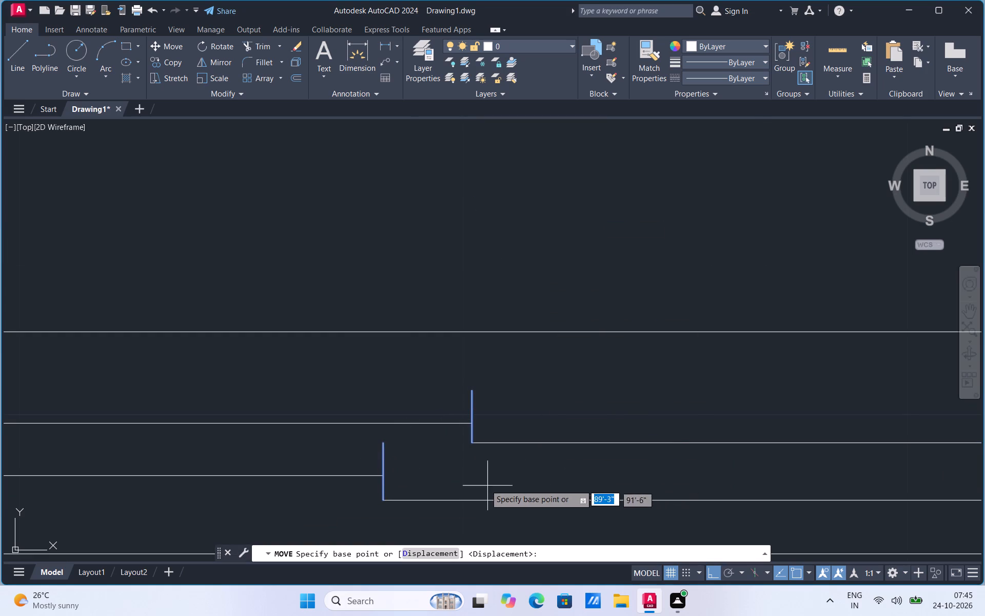
left_click(470, 444)
left_click(471, 420)
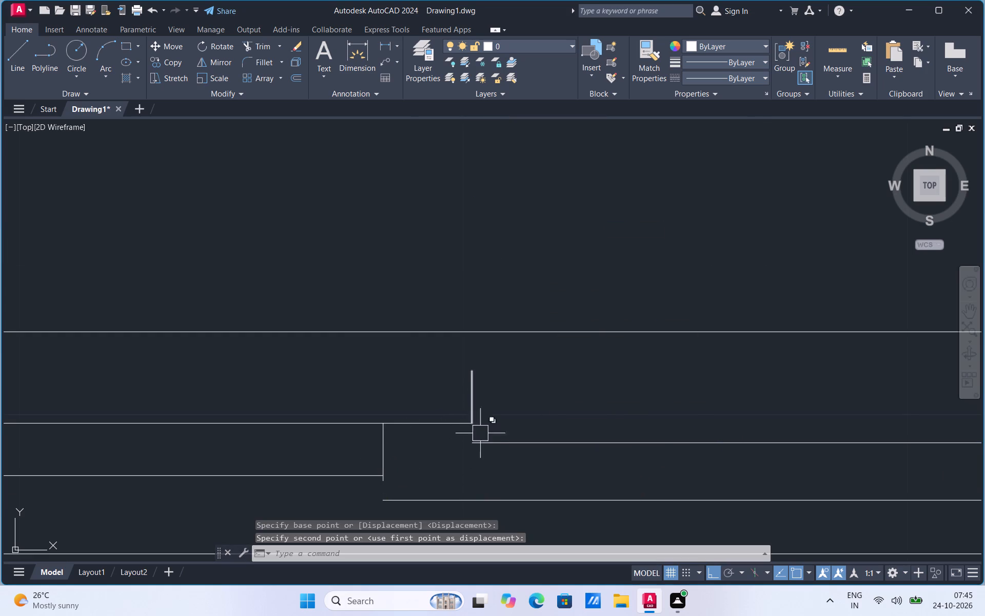
scroll(507, 437, "down", 3)
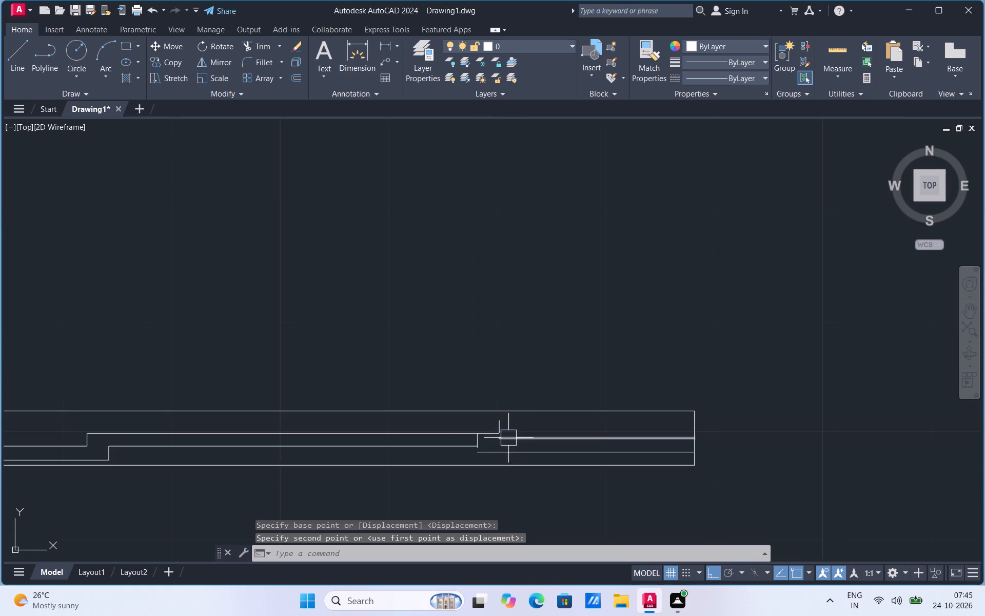
Move the middle section's upper inner line slightly up along the outer right divider.
scroll(529, 428, "up", 1)
left_click(435, 438)
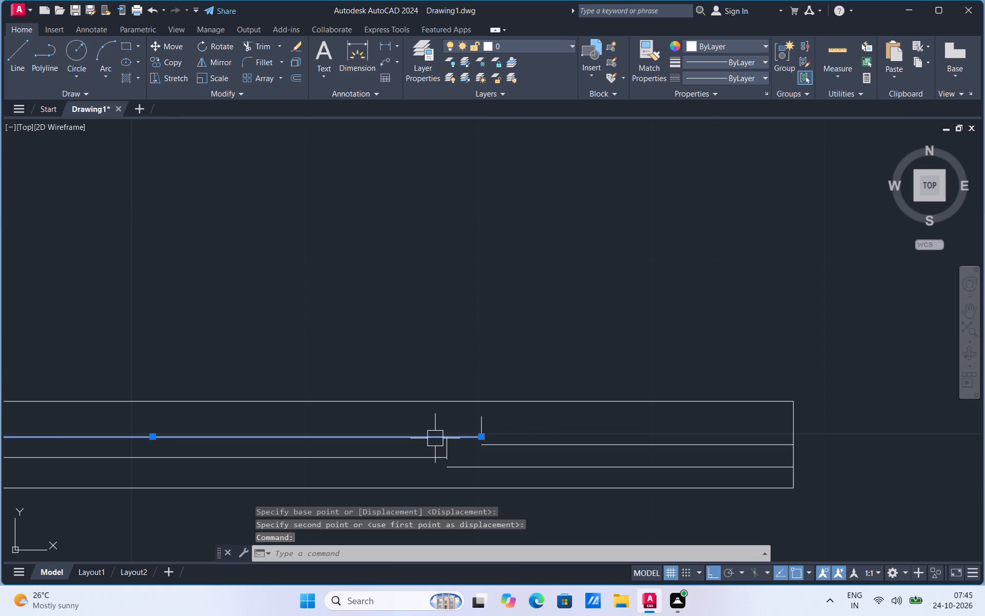
right_click(435, 438)
left_click(471, 218)
scroll(487, 449, "up", 1)
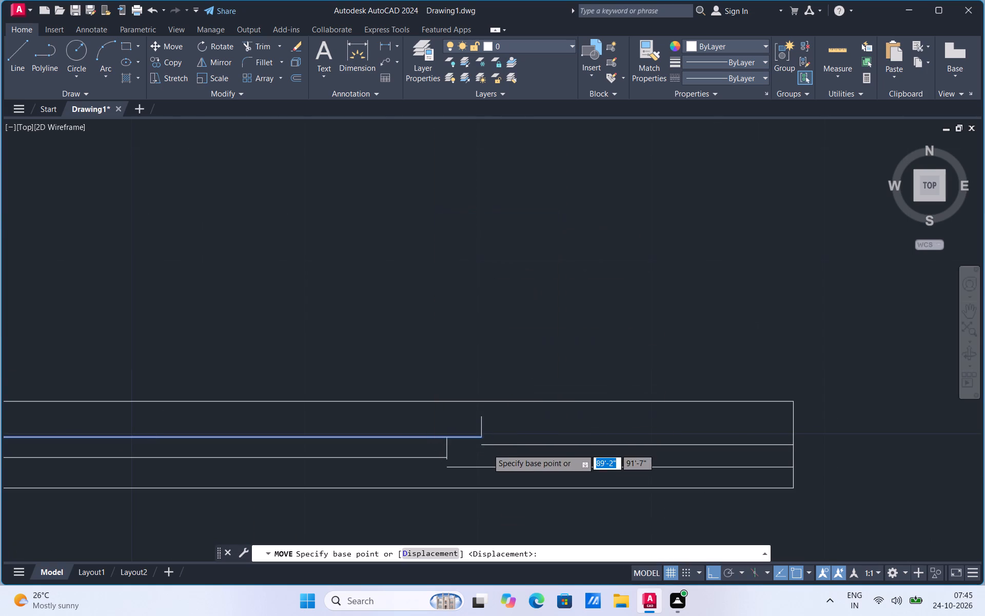
scroll(487, 449, "up", 1)
left_click(469, 417)
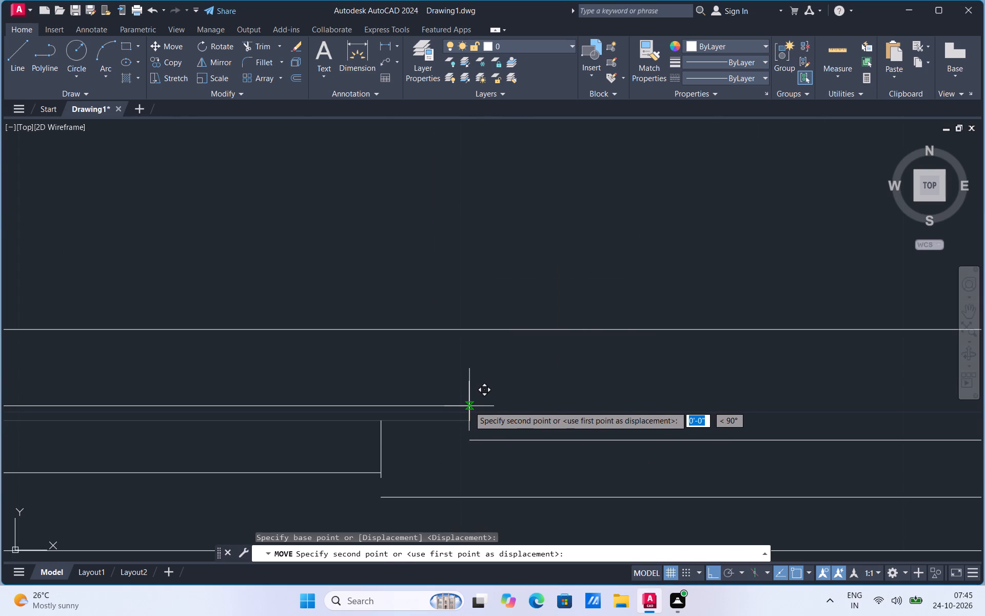
left_click(469, 407)
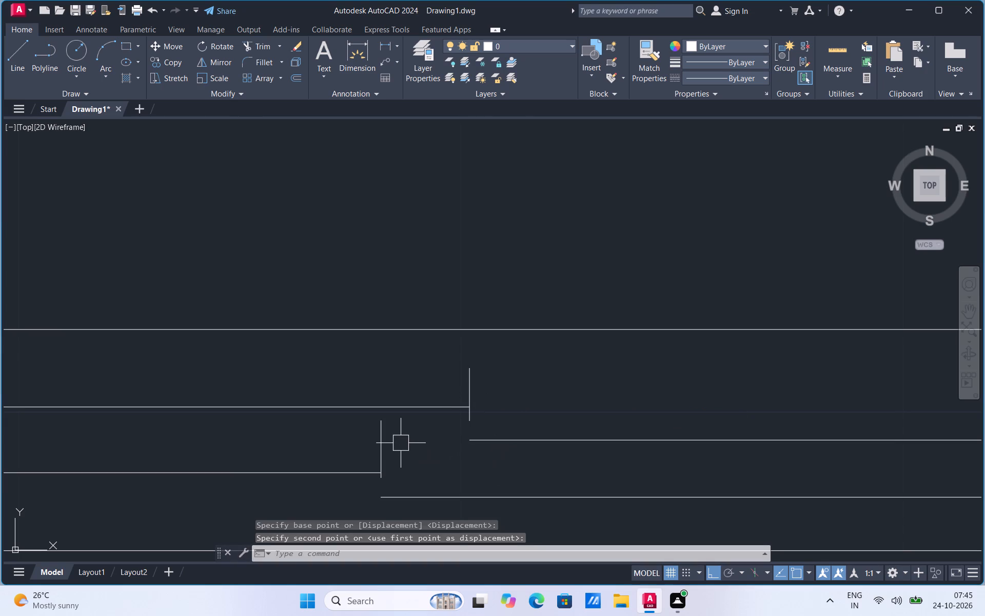
Move the inner right divider and the right section's upper line up so the line starts at the outer divider's top end.
left_click(385, 447)
right_click(385, 447)
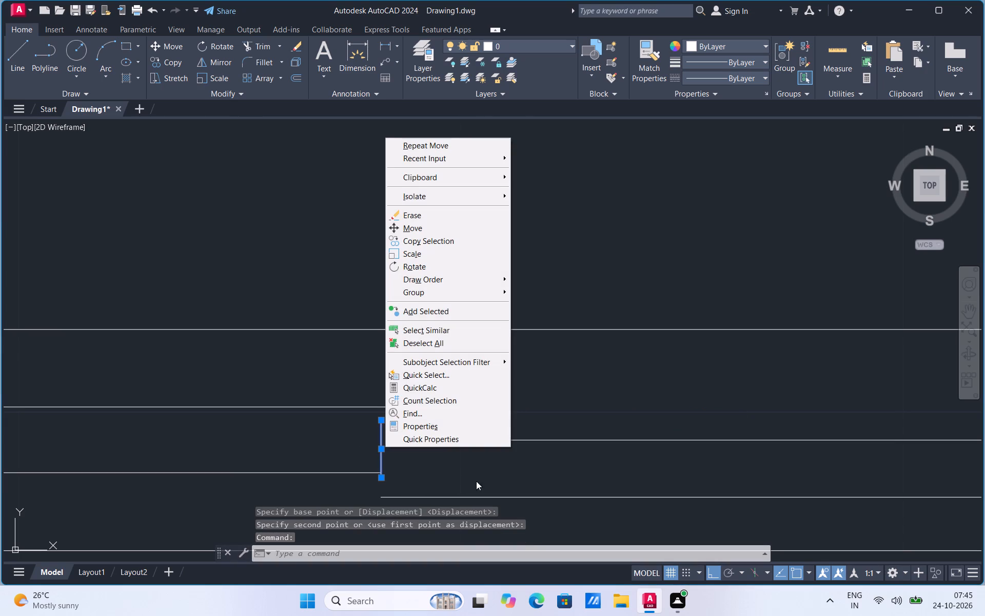
key("Escape")
left_click(510, 444)
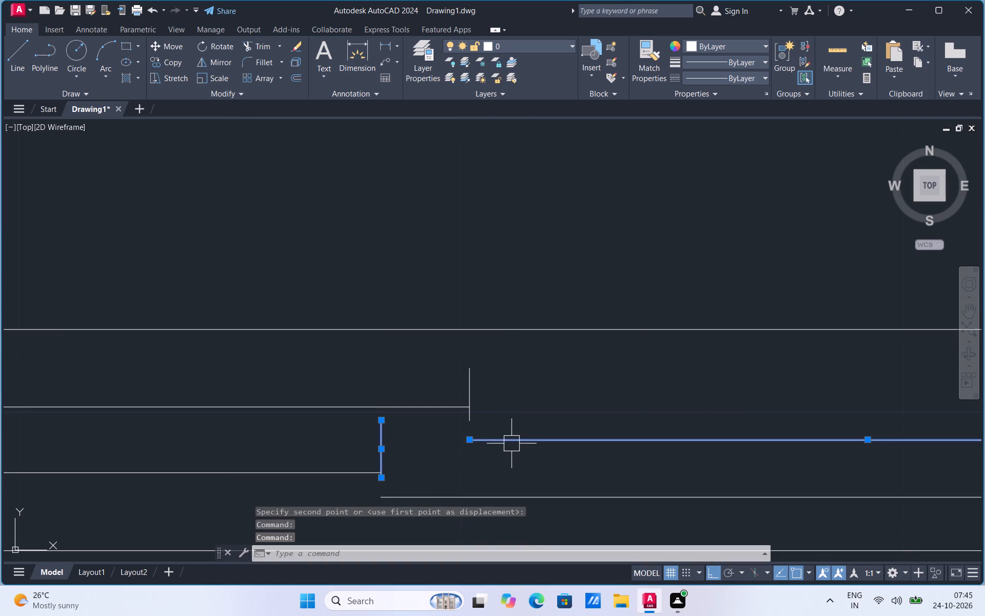
right_click(512, 444)
left_click_drag(550, 243, 550, 248)
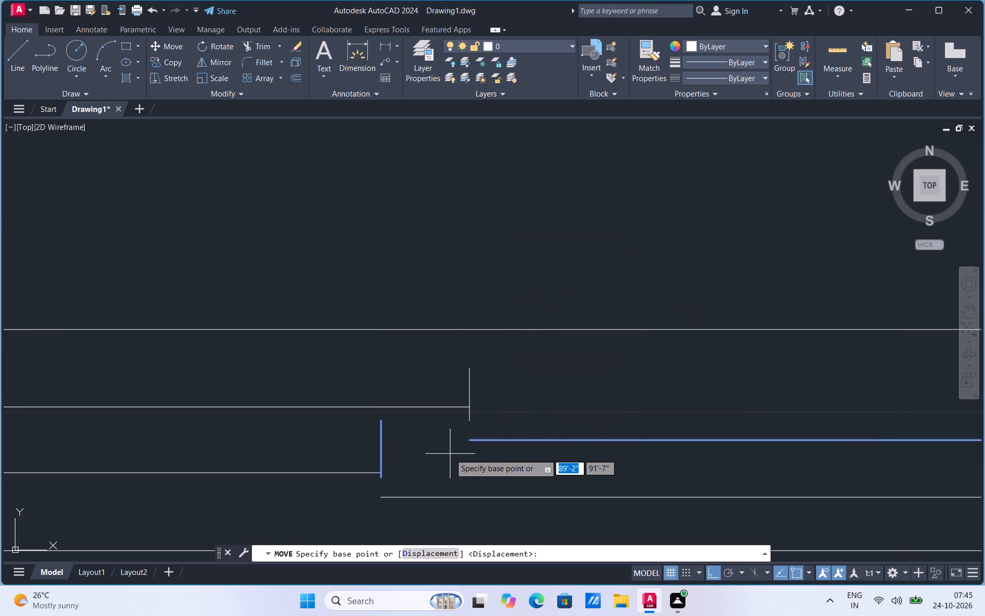
left_click(471, 441)
left_click(468, 369)
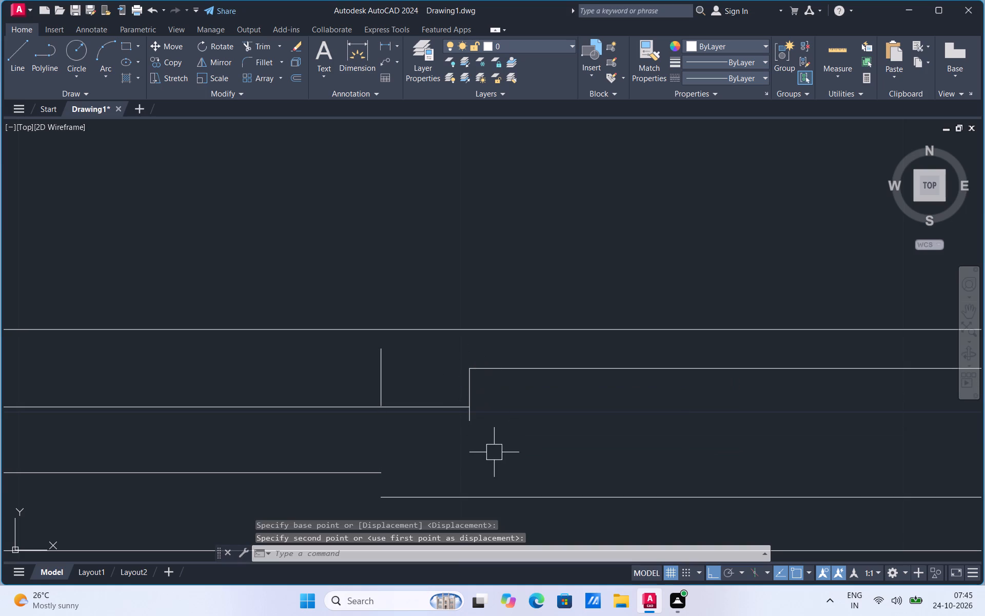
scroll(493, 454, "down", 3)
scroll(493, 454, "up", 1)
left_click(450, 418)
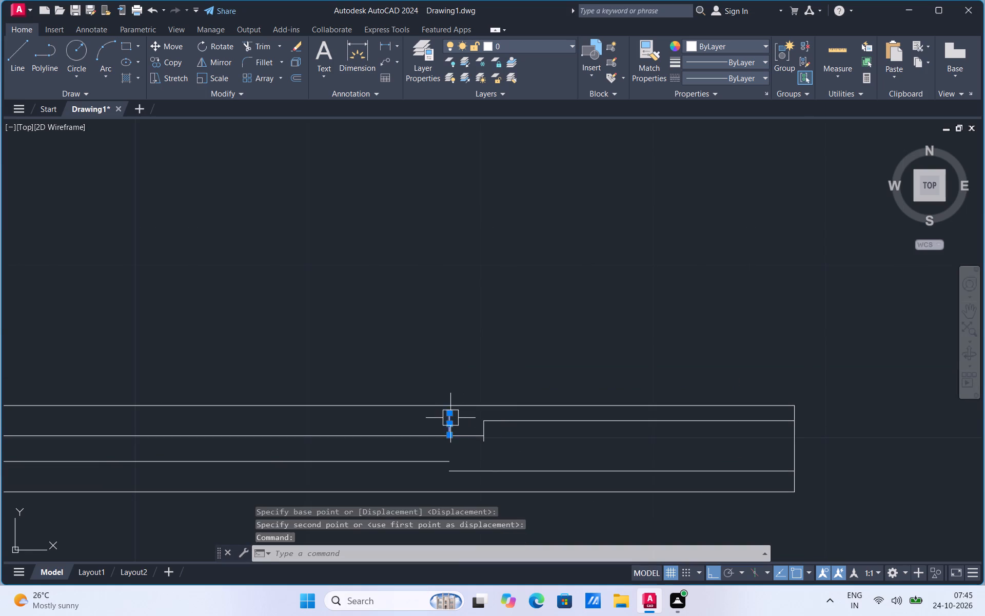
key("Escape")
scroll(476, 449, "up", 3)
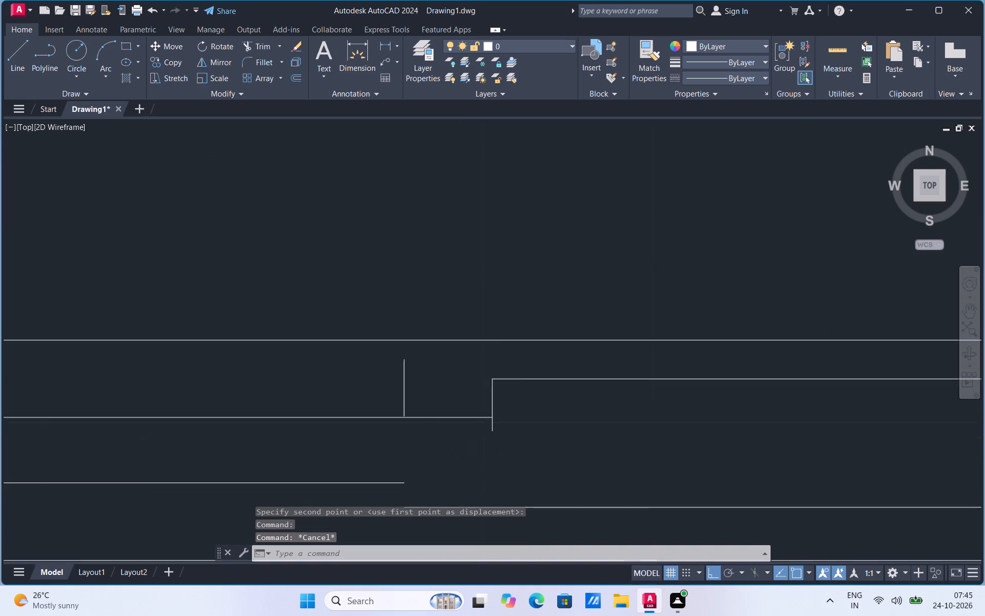
Trim the outer right divider's overhang below the middle section's upper line and remove the detached inner right divider.
left_click(265, 49)
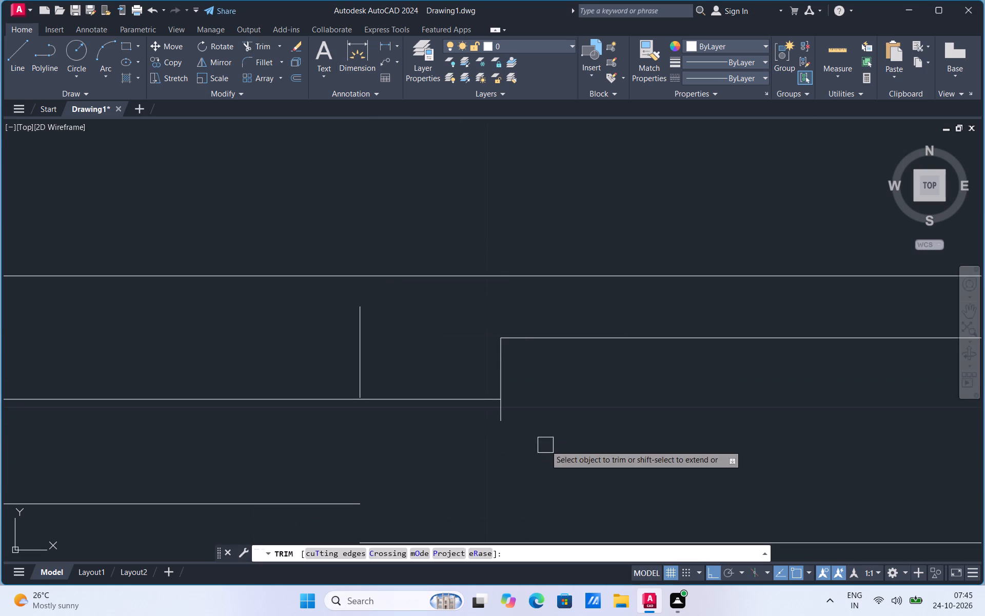
left_click_drag(505, 420, 501, 420)
left_click_drag(361, 346, 368, 348)
scroll(669, 393, "down", 3)
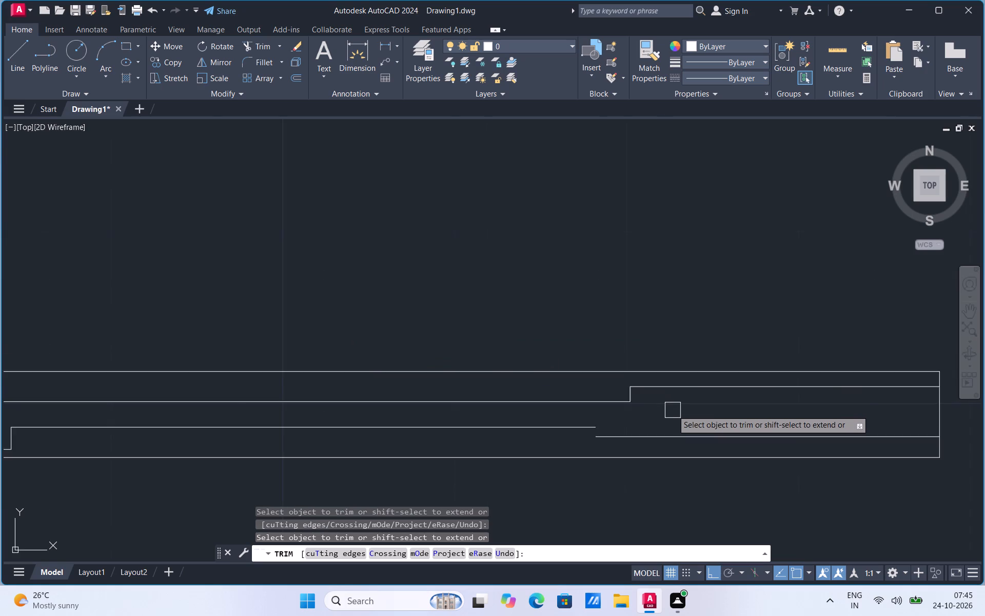
scroll(673, 410, "down", 2)
scroll(705, 409, "up", 1)
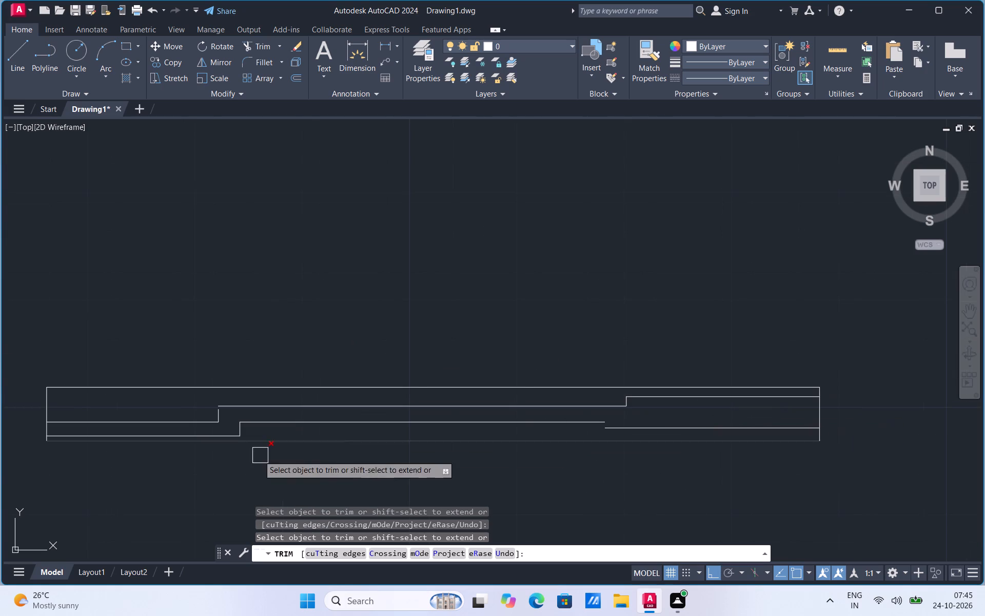
scroll(227, 434, "up", 2)
key("Escape")
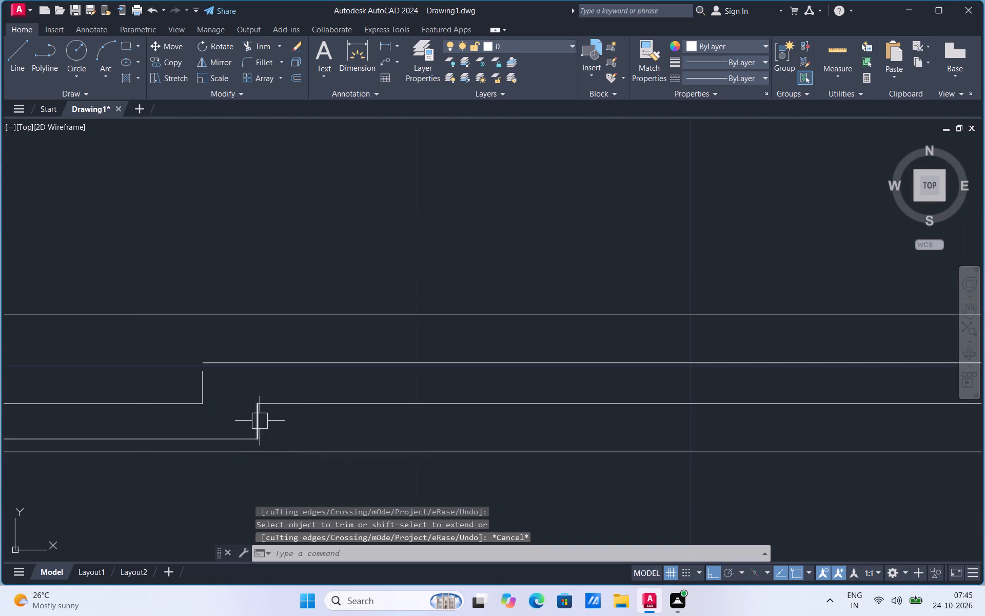
Move the inner left divider and the middle section's lower line slightly left along the left section's lower line.
left_click(260, 420)
left_click(299, 405)
right_click(299, 405)
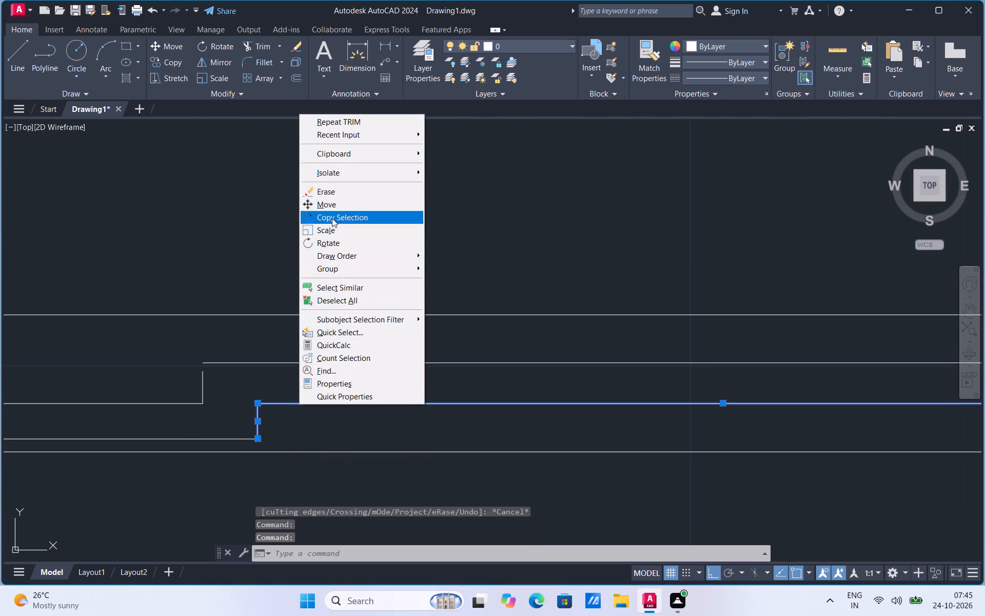
left_click(333, 207)
left_click(257, 437)
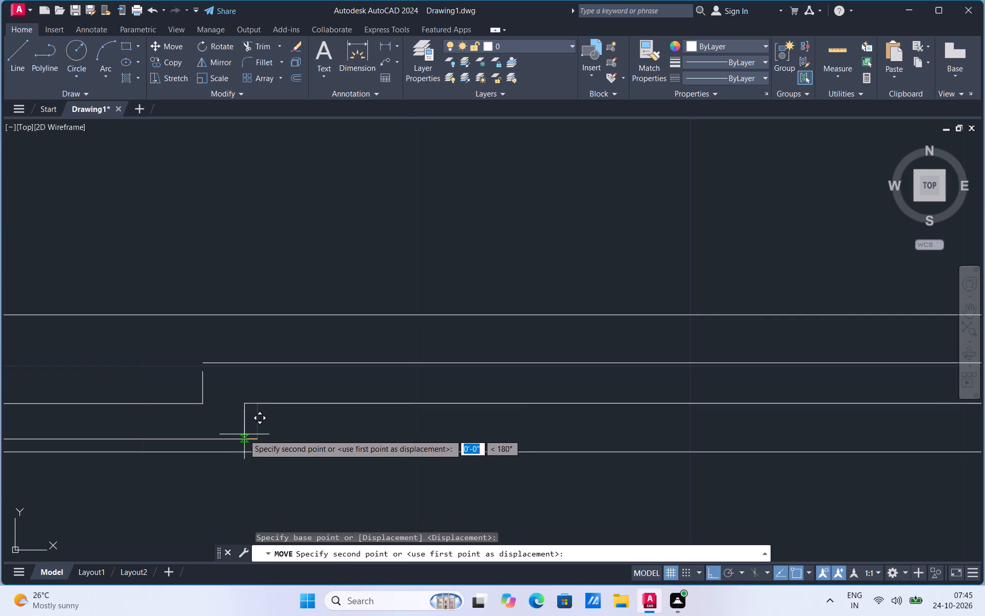
left_click(236, 437)
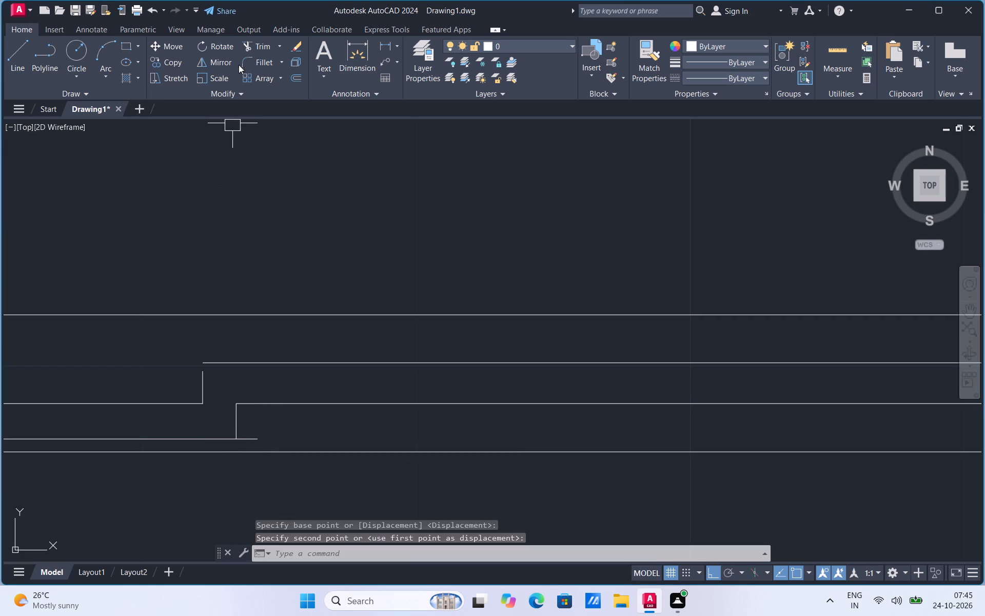
Trim the left section's lower line where it overshoots the inner left divider.
left_click(258, 50)
left_click(255, 439)
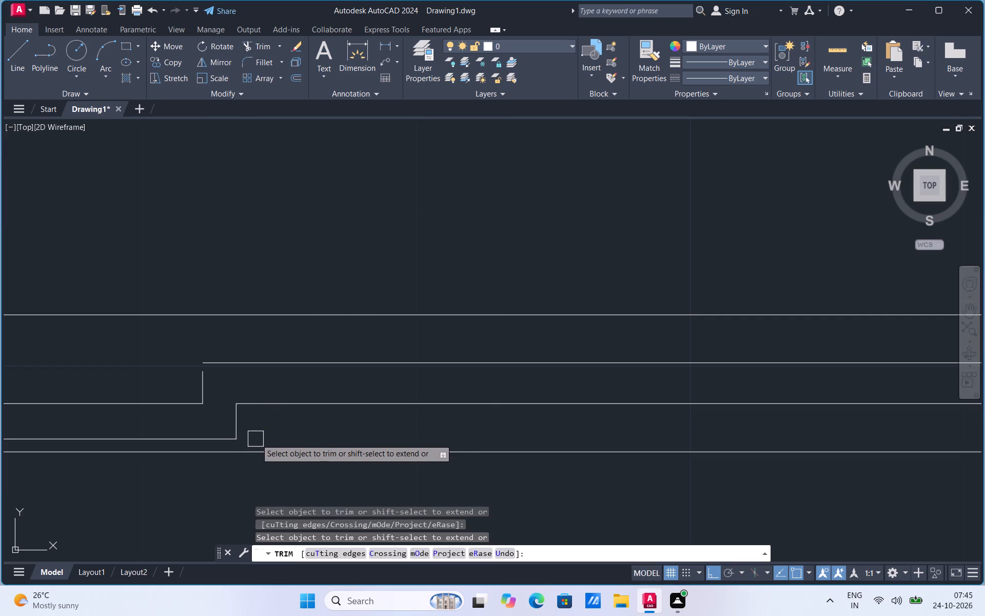
key("Escape")
Extend the outer left divider up to the middle section's upper line.
type("EX")
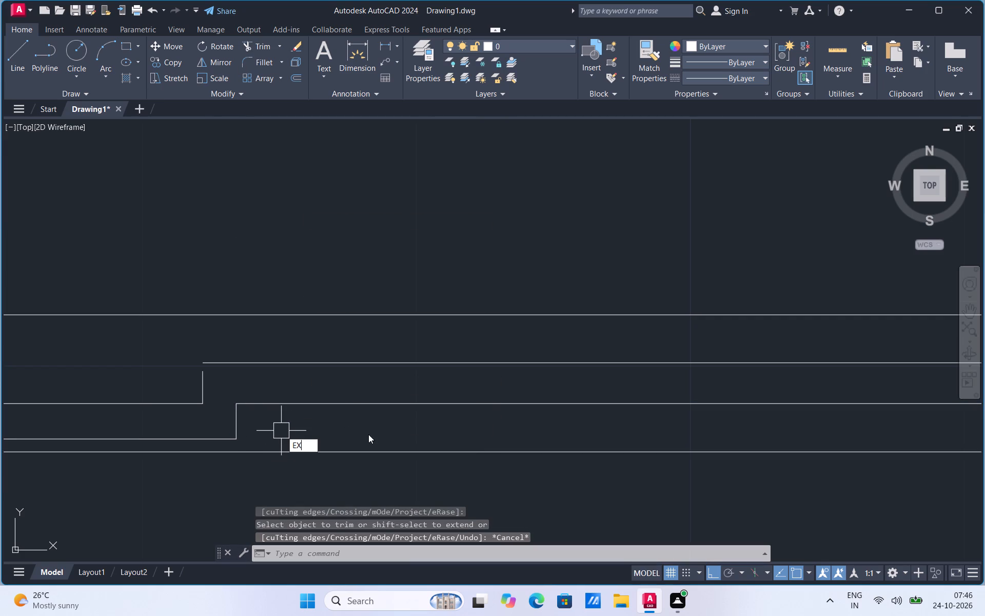
left_click(323, 458)
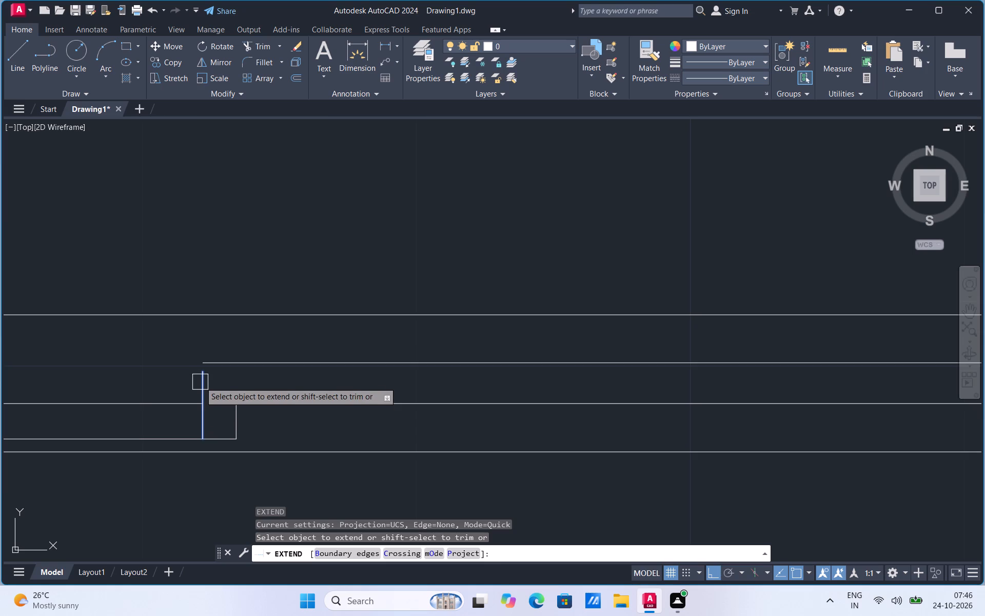
left_click(200, 380)
scroll(273, 416, "down", 2)
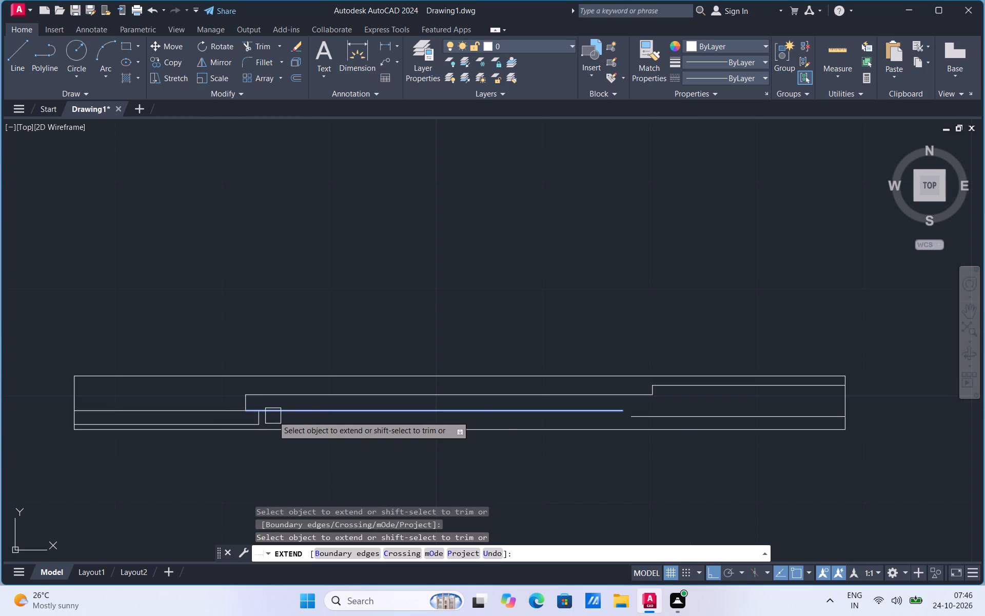
scroll(635, 398, "up", 1)
key("Escape")
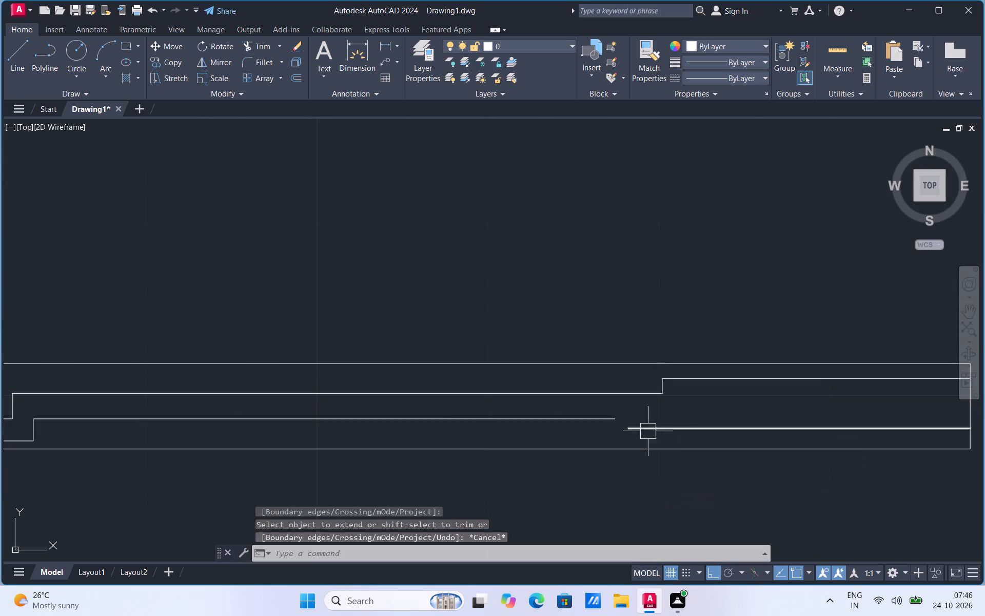
Move the outer right divider and the right section's upper line left, aligning the divider with the middle section's lower line end.
scroll(693, 397, "up", 2)
left_click(612, 377)
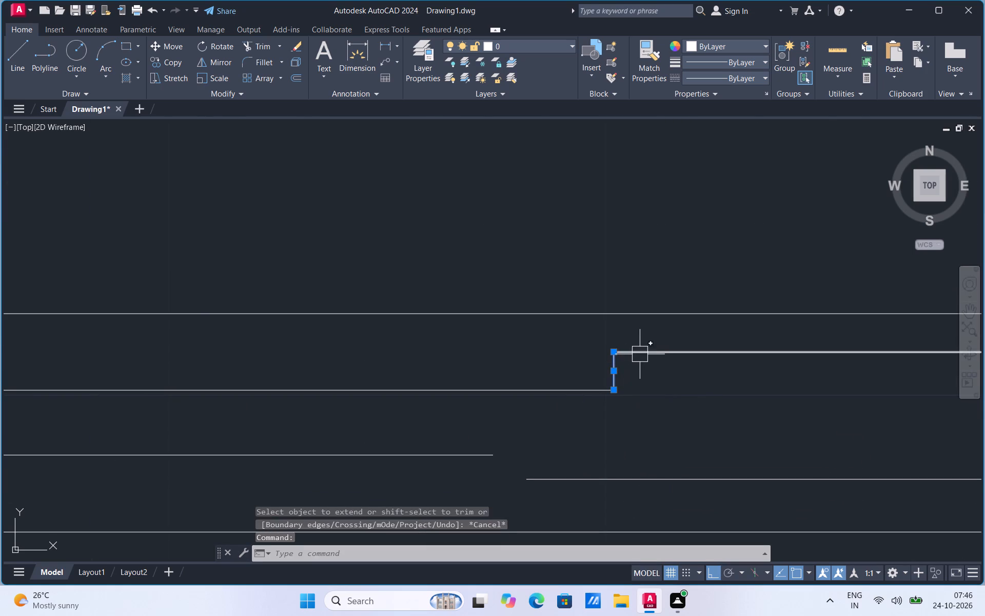
left_click(640, 354)
right_click(640, 354)
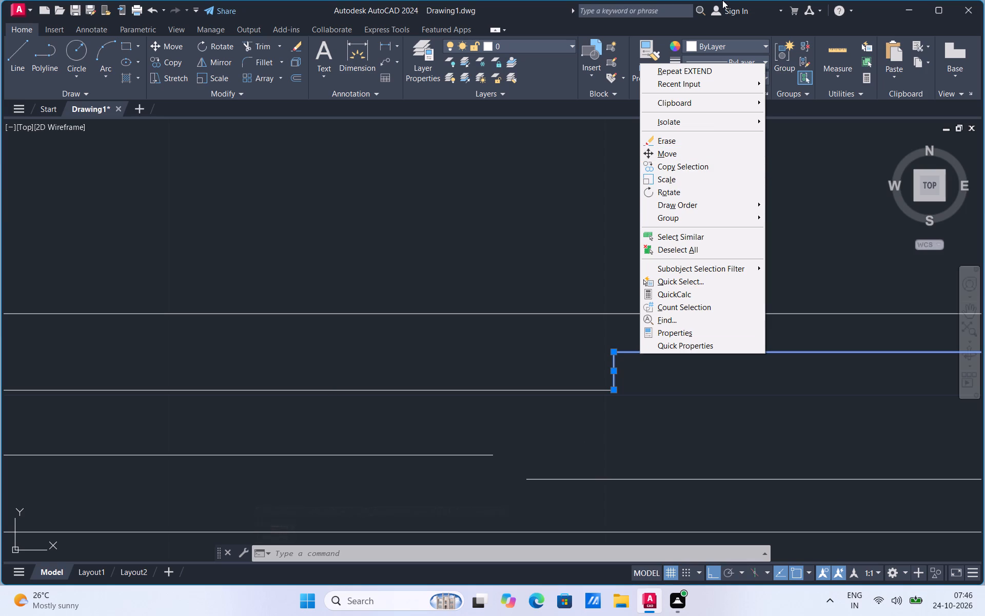
left_click(675, 153)
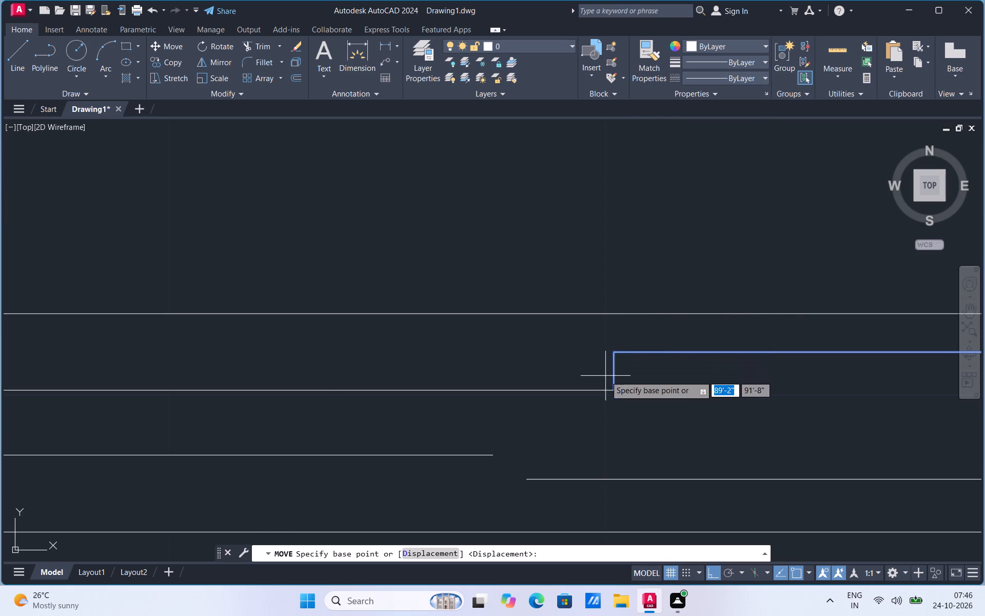
left_click(614, 390)
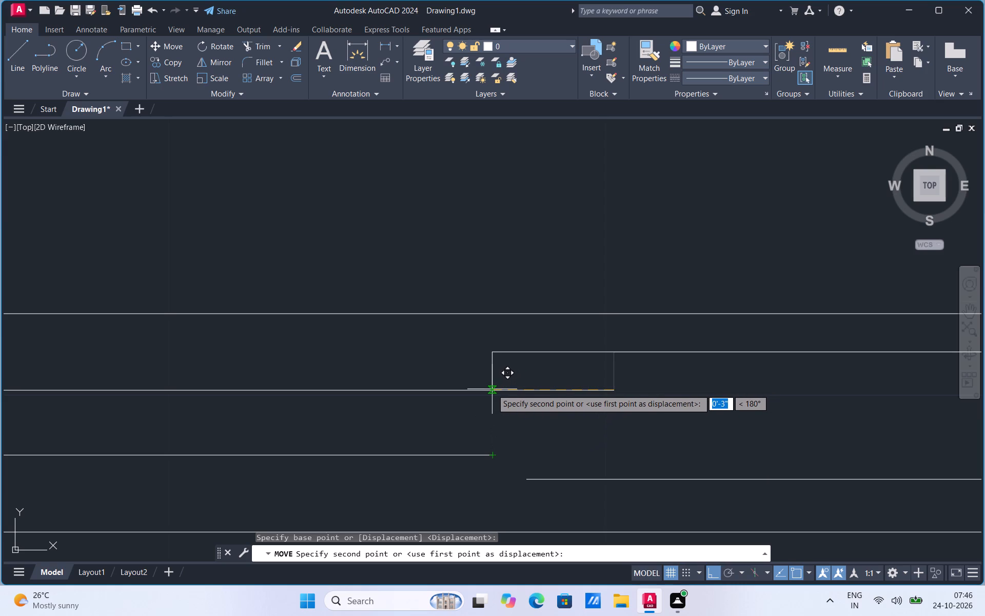
left_click(493, 448)
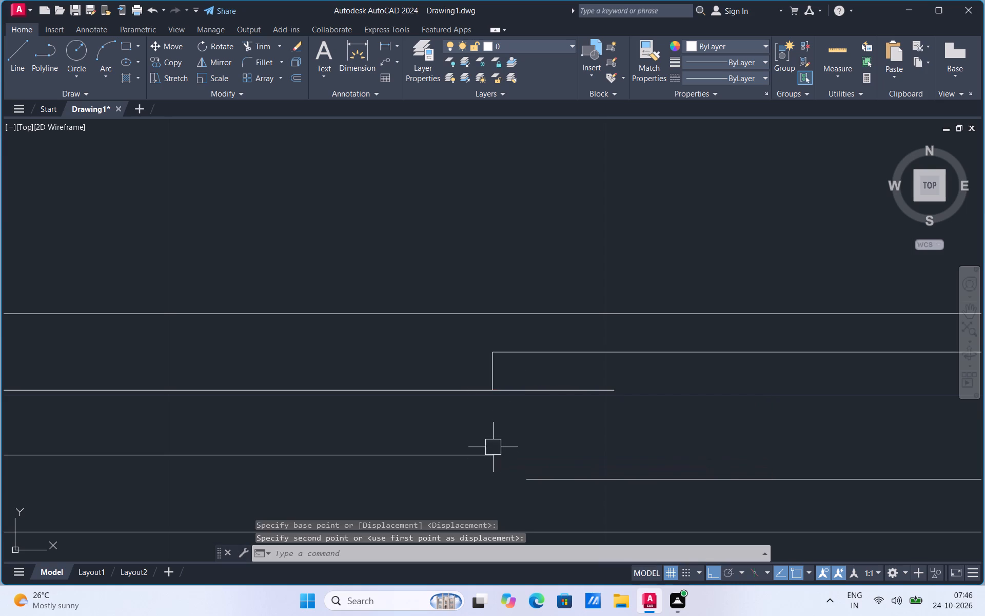
Draw a line extending the middle section's lower line 2" rightward, continuing vertically up to the middle section's upper line.
scroll(502, 412, "down", 1)
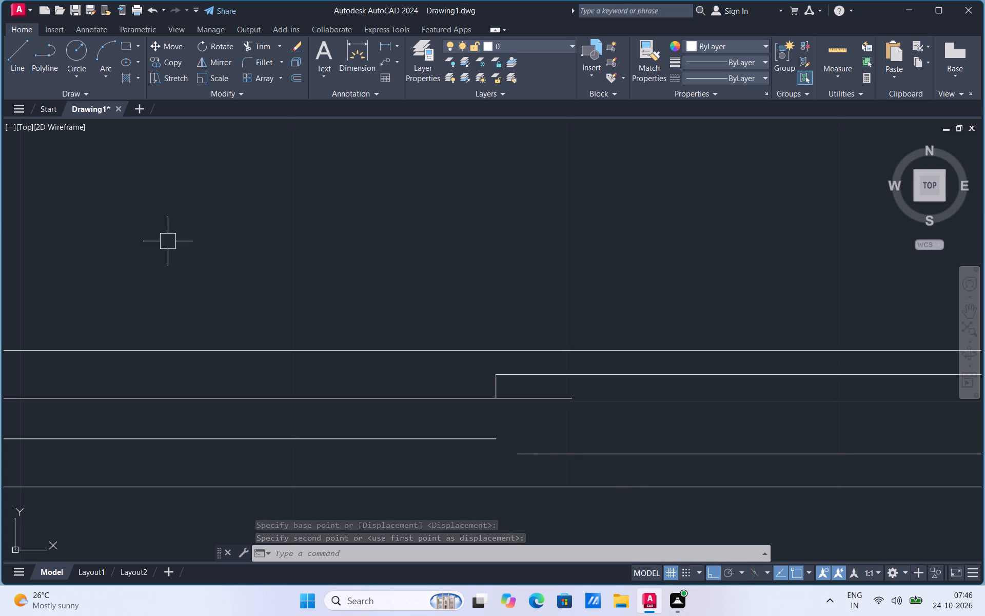
left_click(14, 66)
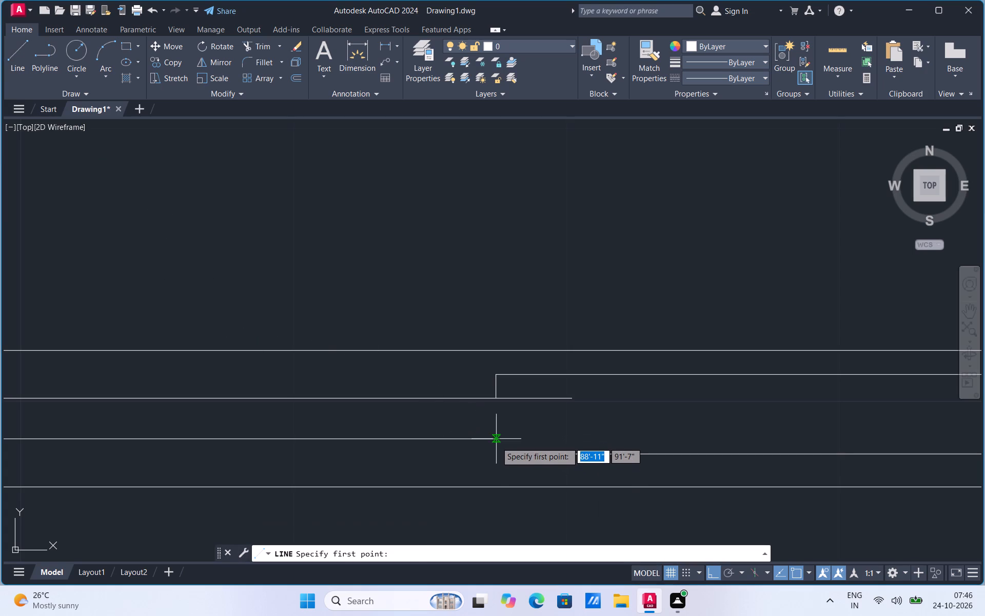
left_click(496, 441)
key("2")
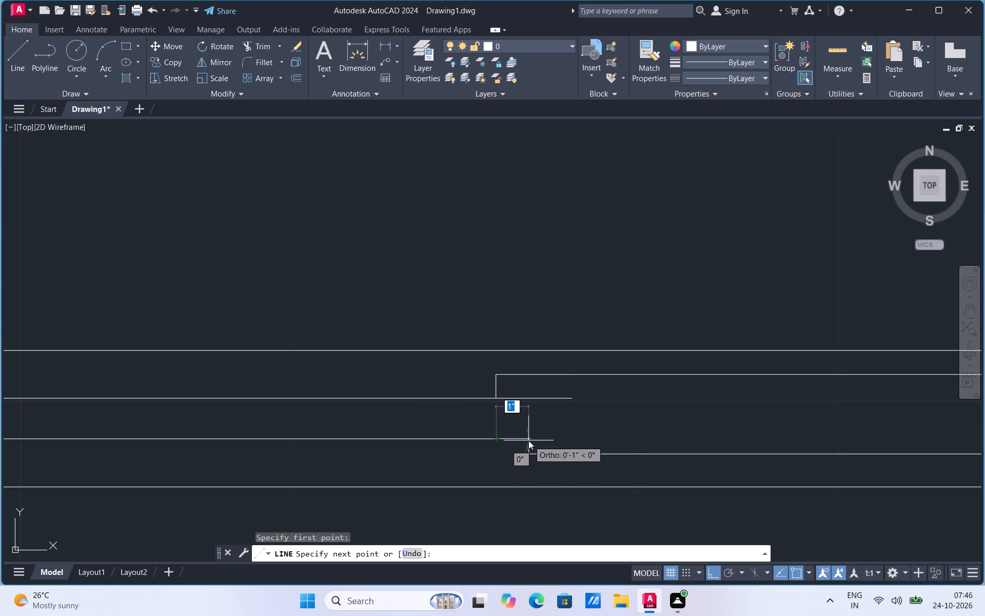
key("Return")
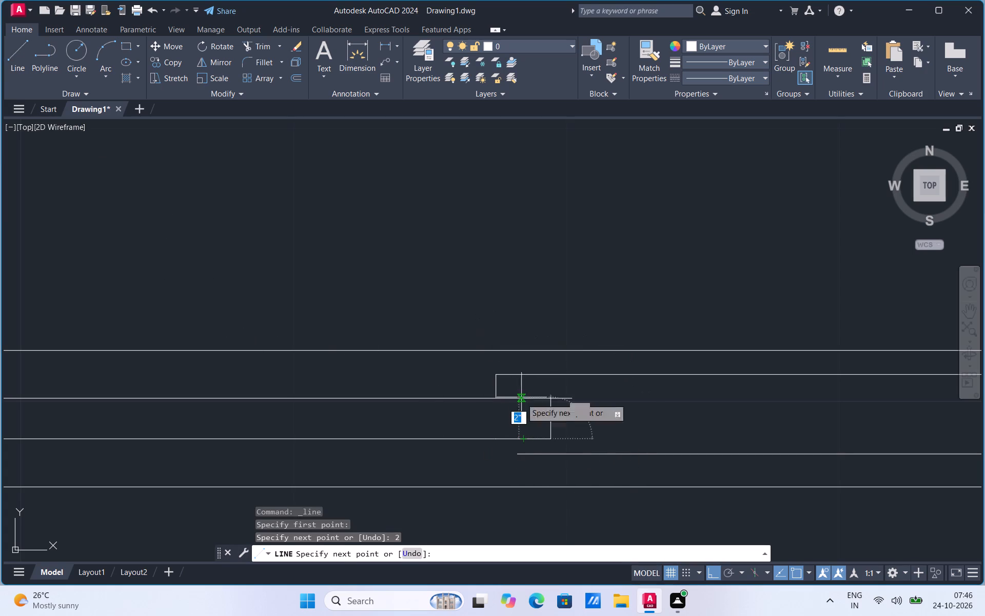
scroll(553, 386, "up", 1)
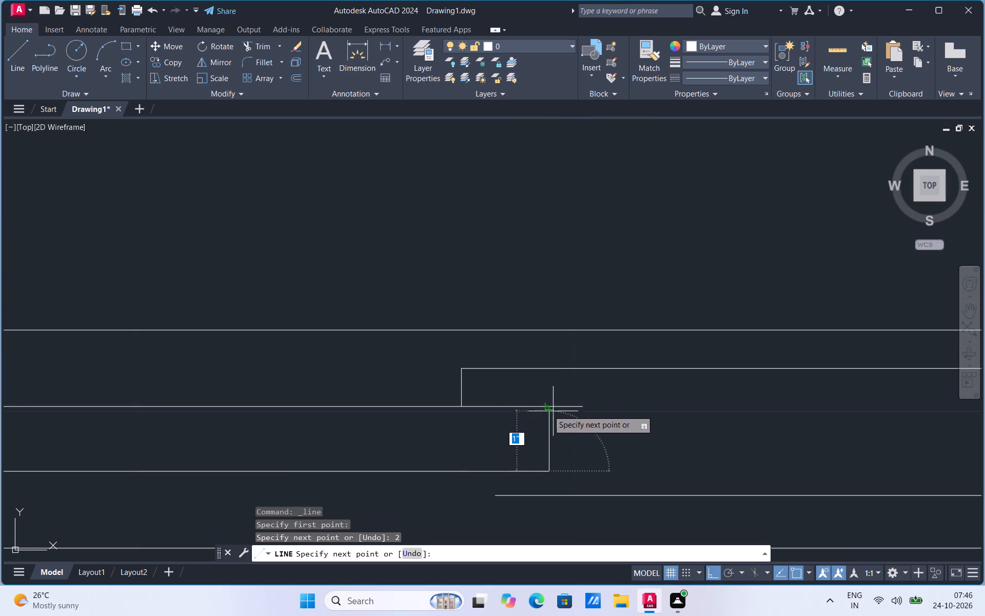
left_click(547, 405)
key("Escape")
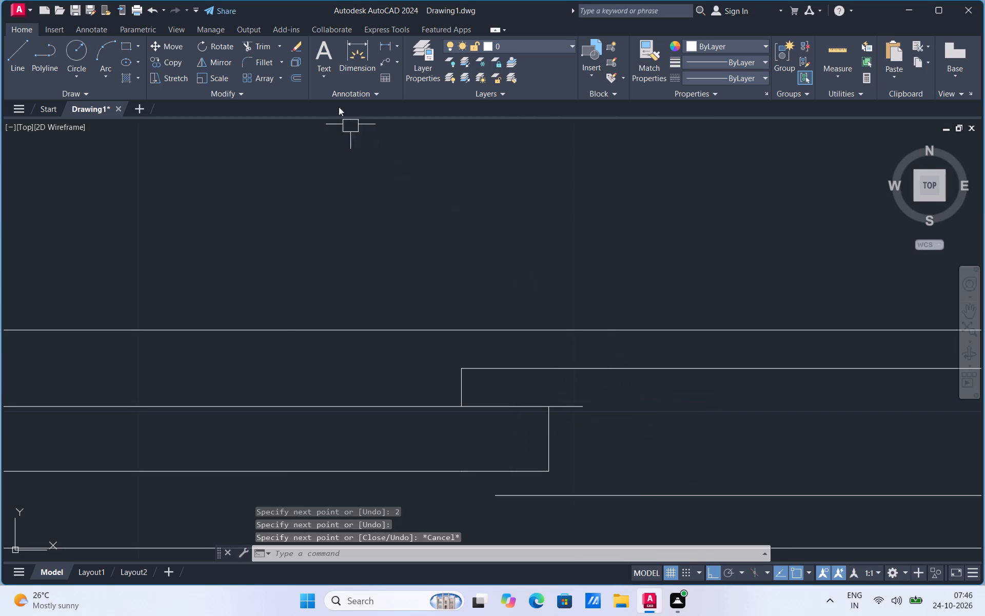
Trim away the middle section's upper line beyond the outer right divider.
left_click_drag(268, 46, 272, 77)
left_click_drag(254, 46, 256, 50)
left_click(503, 411)
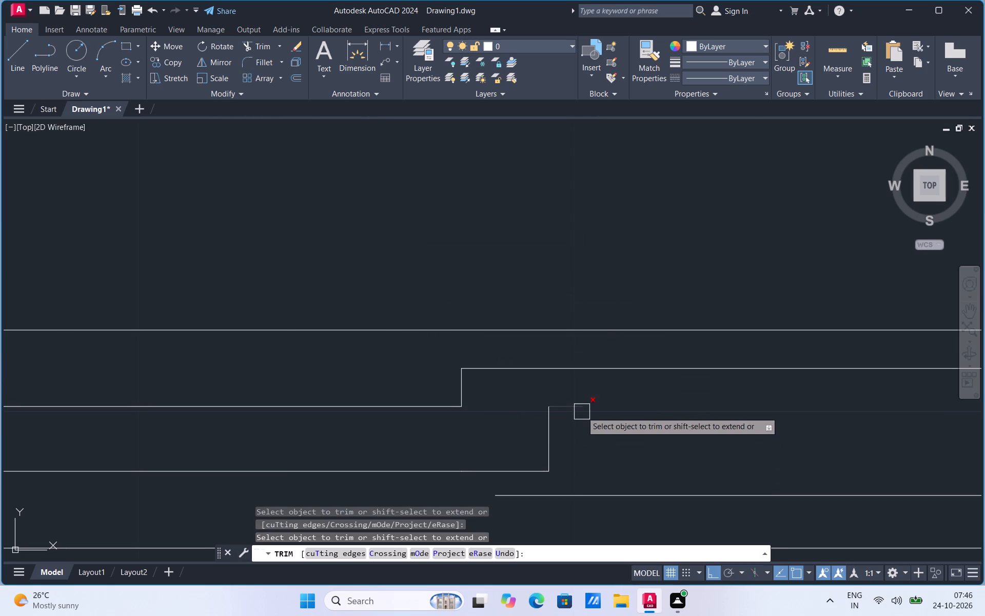
left_click(582, 411)
key("Escape")
Move the new inner right divider about 1" left along the middle section's lower line.
scroll(534, 440, "down", 2)
scroll(588, 478, "down", 2)
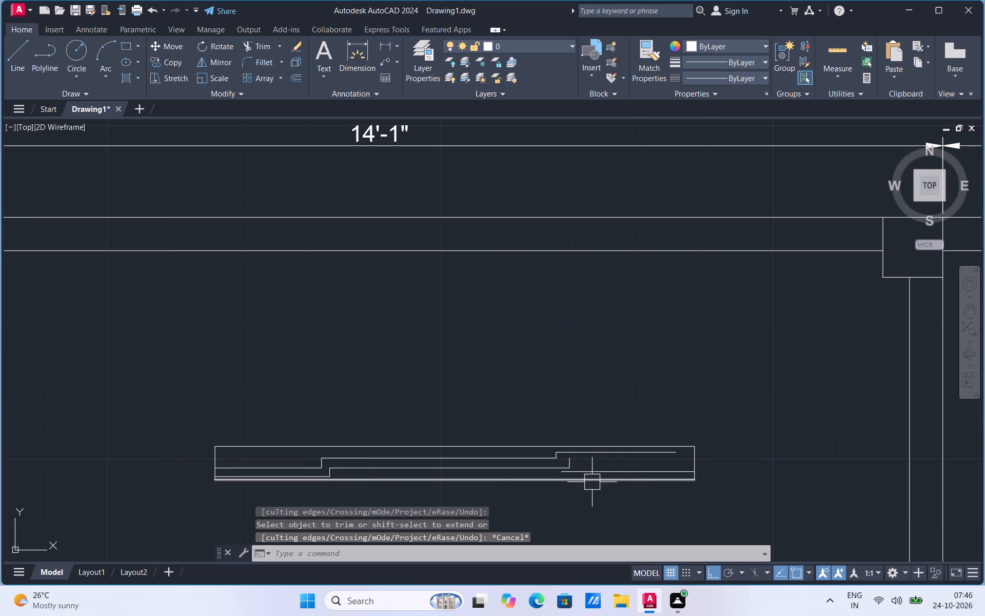
scroll(593, 476, "up", 2)
left_click(536, 442)
right_click(536, 442)
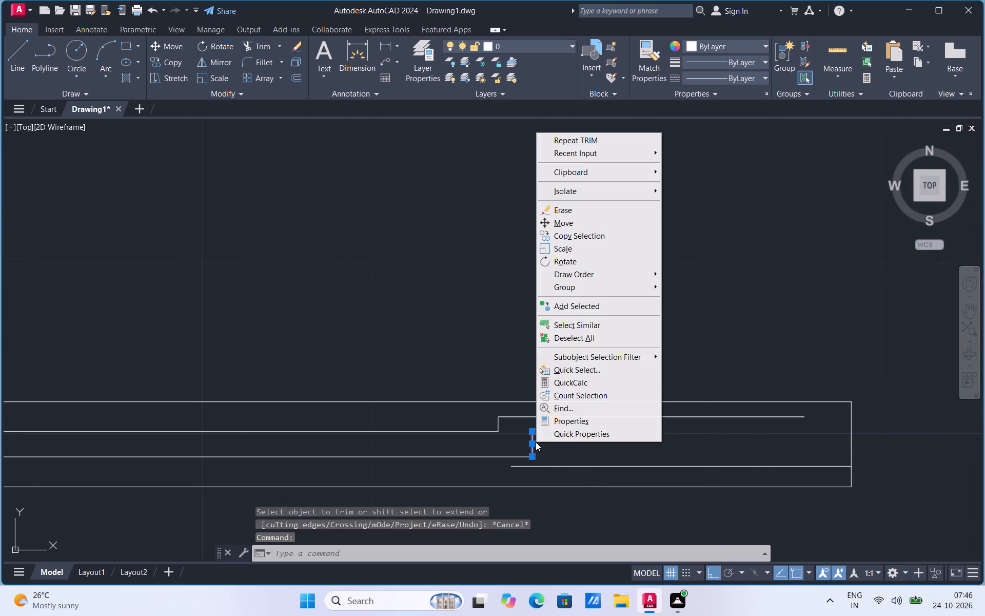
left_click(560, 221)
scroll(527, 463, "up", 3)
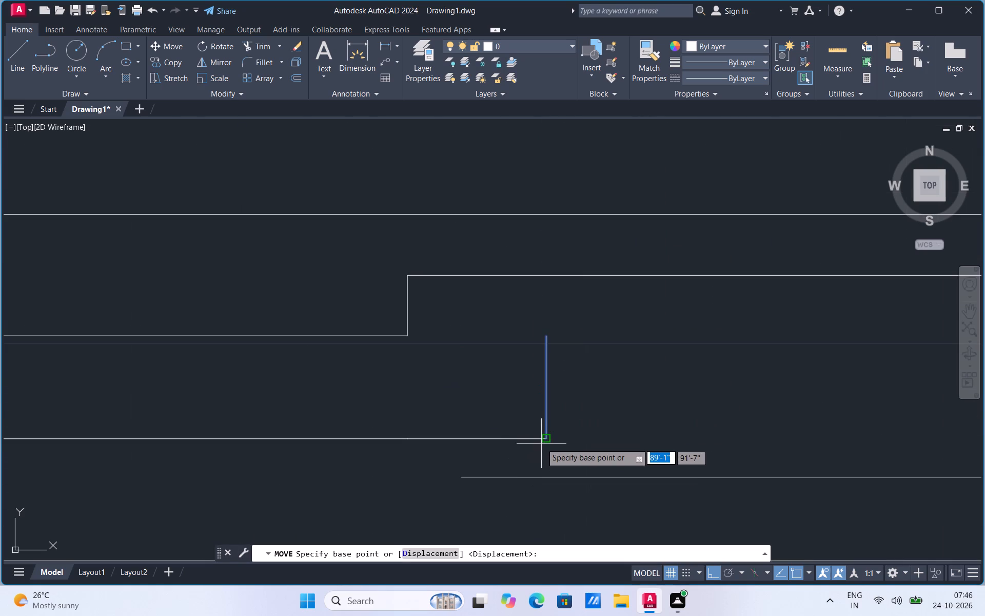
left_click(546, 435)
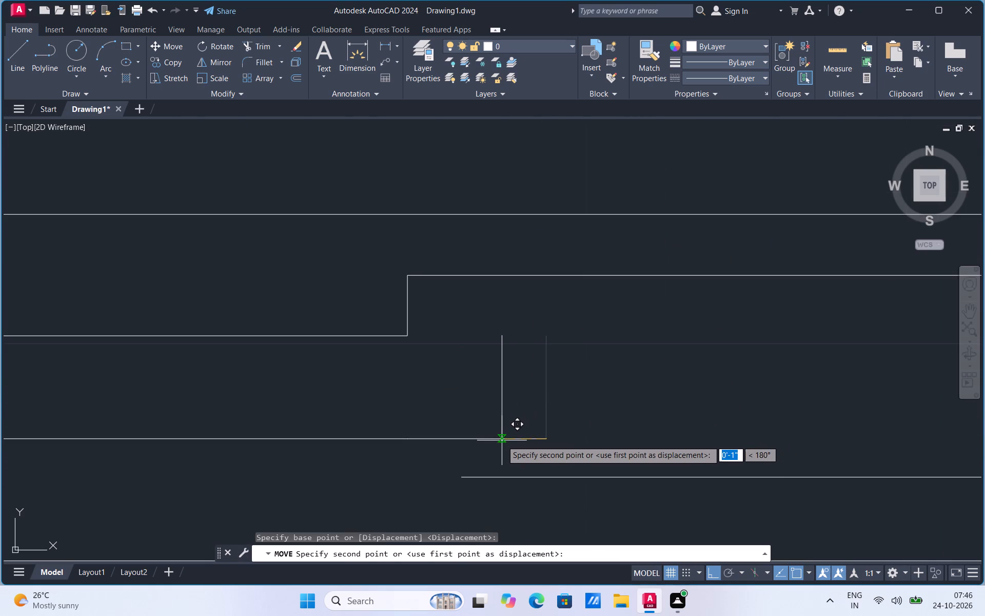
left_click(502, 440)
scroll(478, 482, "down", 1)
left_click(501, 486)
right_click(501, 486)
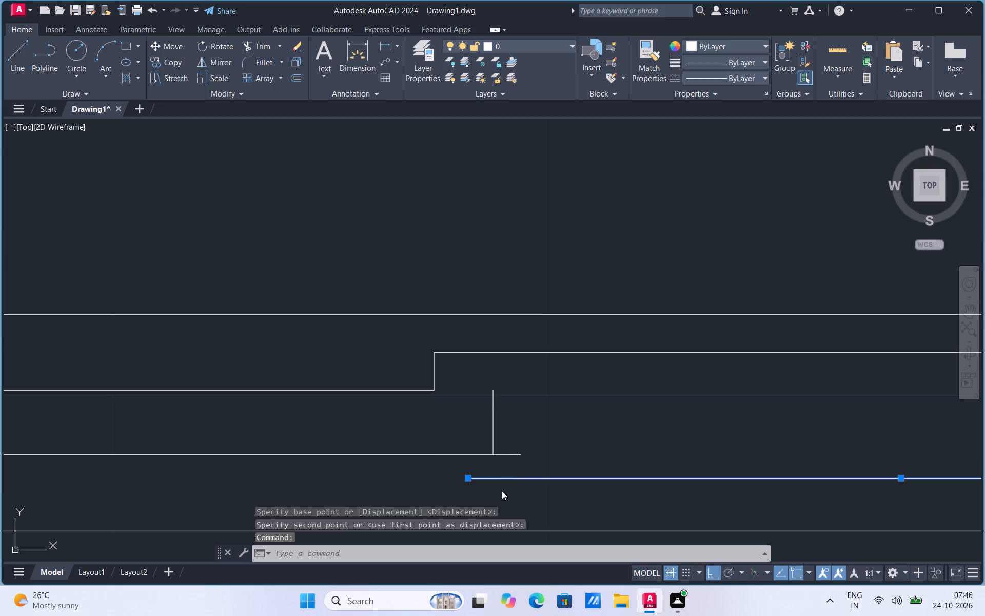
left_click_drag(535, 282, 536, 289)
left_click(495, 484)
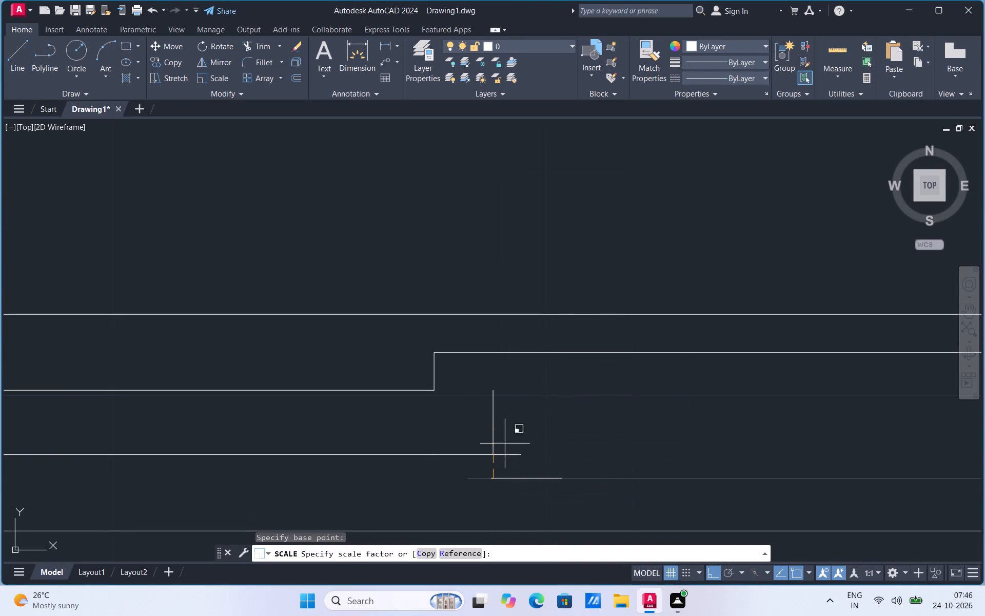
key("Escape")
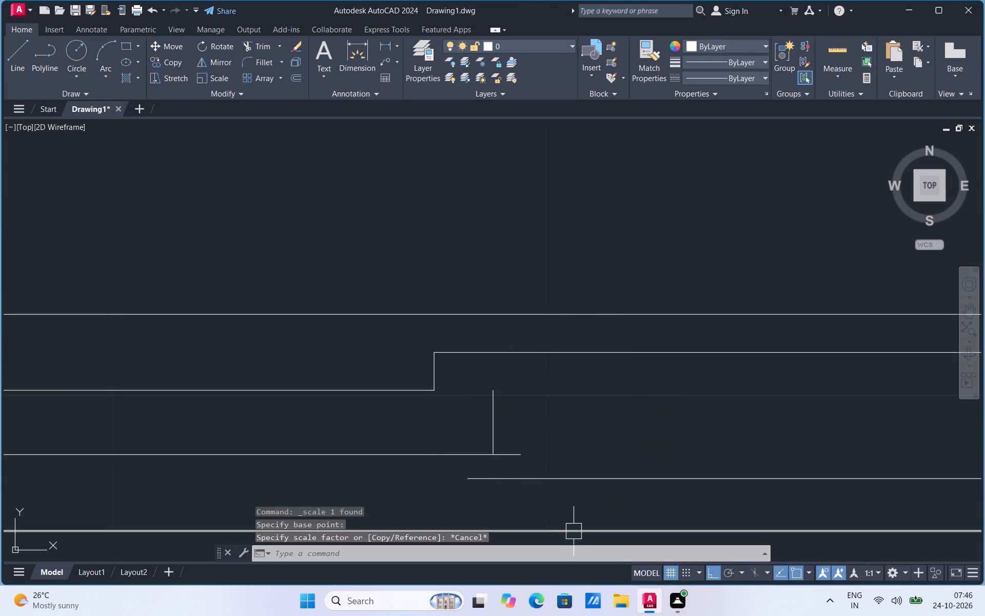
Move the right section's lower line up to the top end of the inner right divider.
scroll(420, 482, "down", 2)
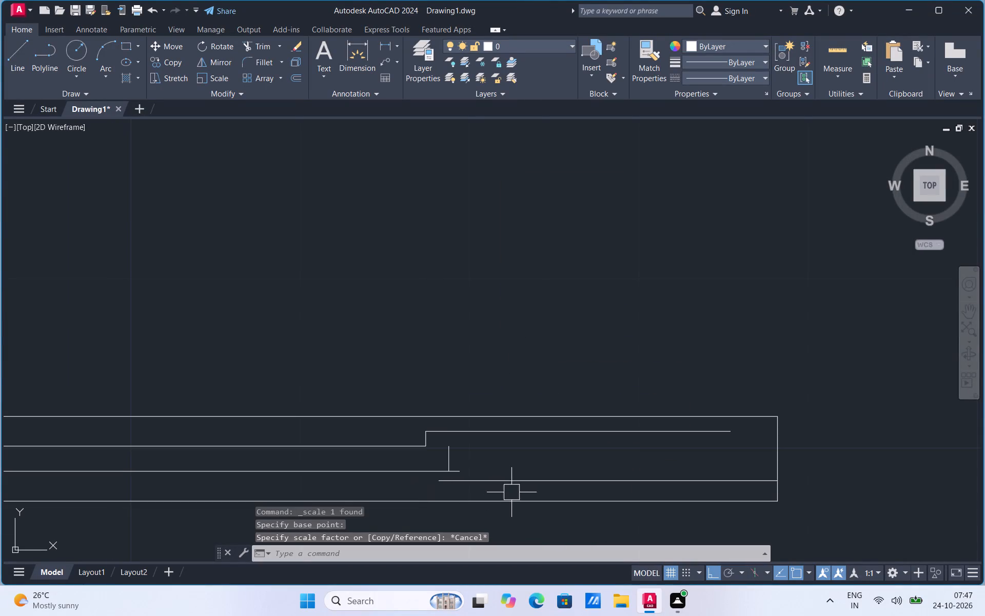
left_click(522, 484)
right_click(523, 488)
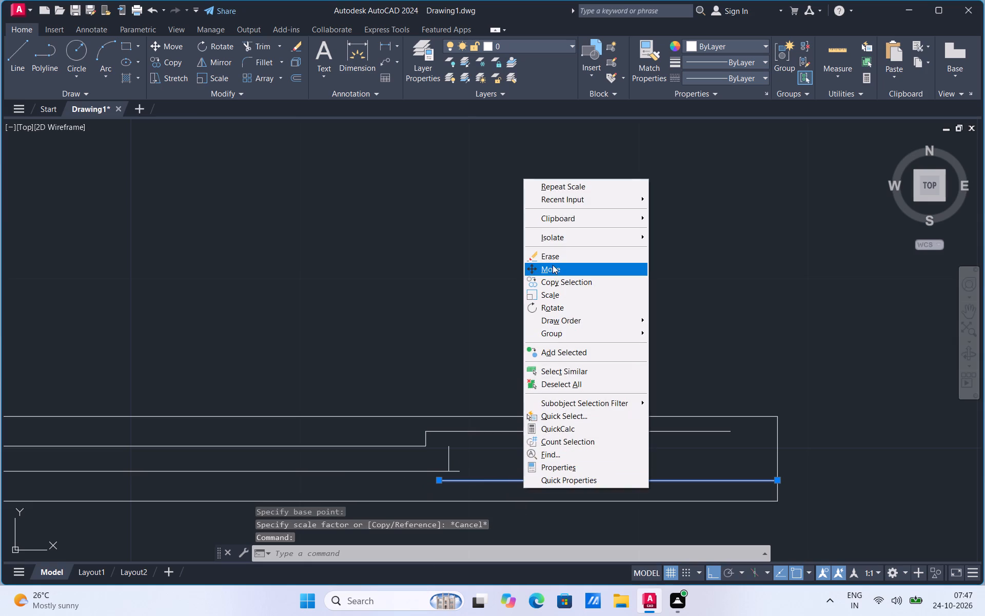
left_click(553, 266)
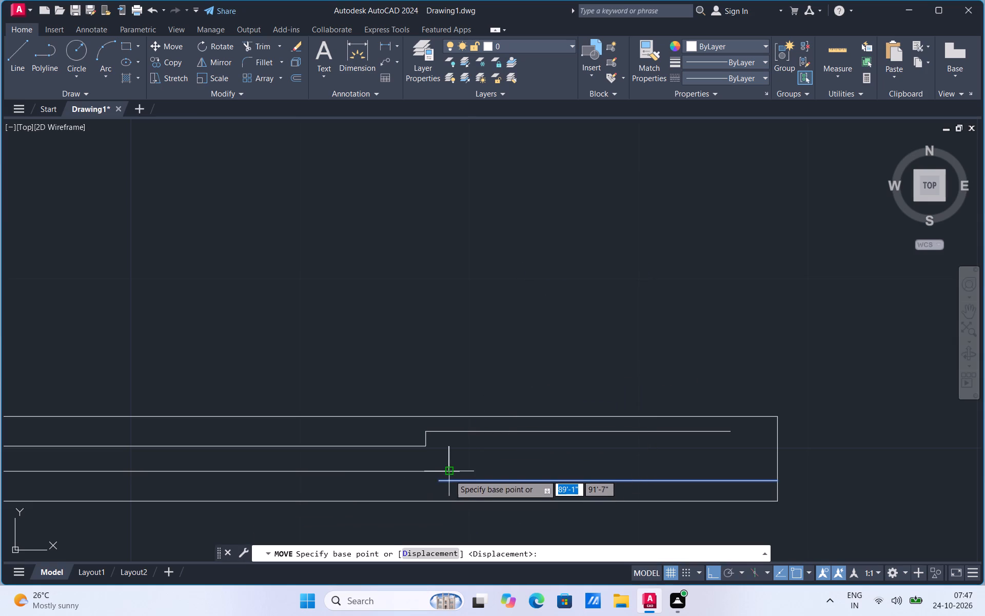
left_click(449, 479)
left_click(449, 448)
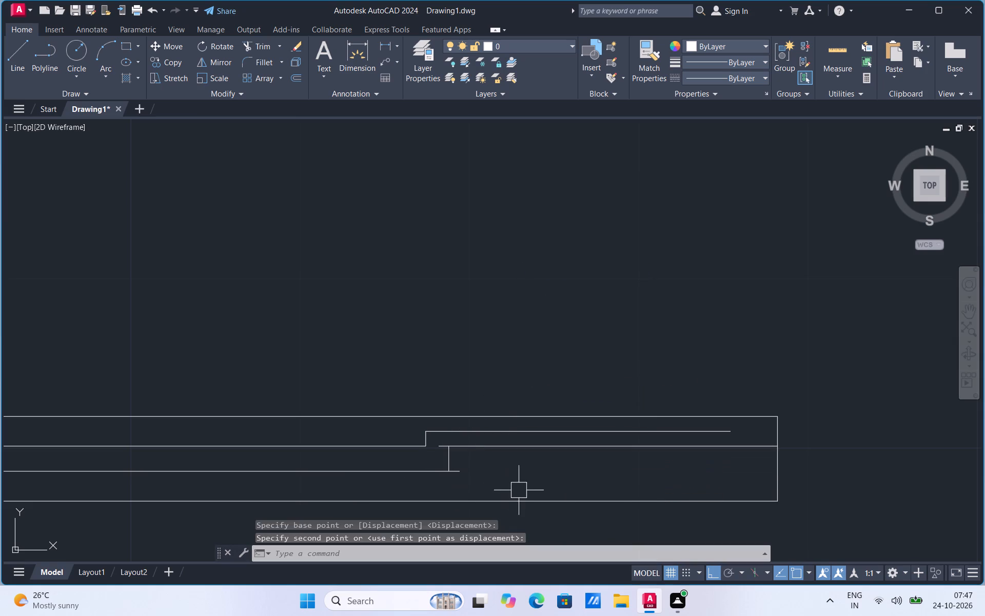
Trim the line overshoots past the inner right divider at its top and bottom ends.
left_click(258, 47)
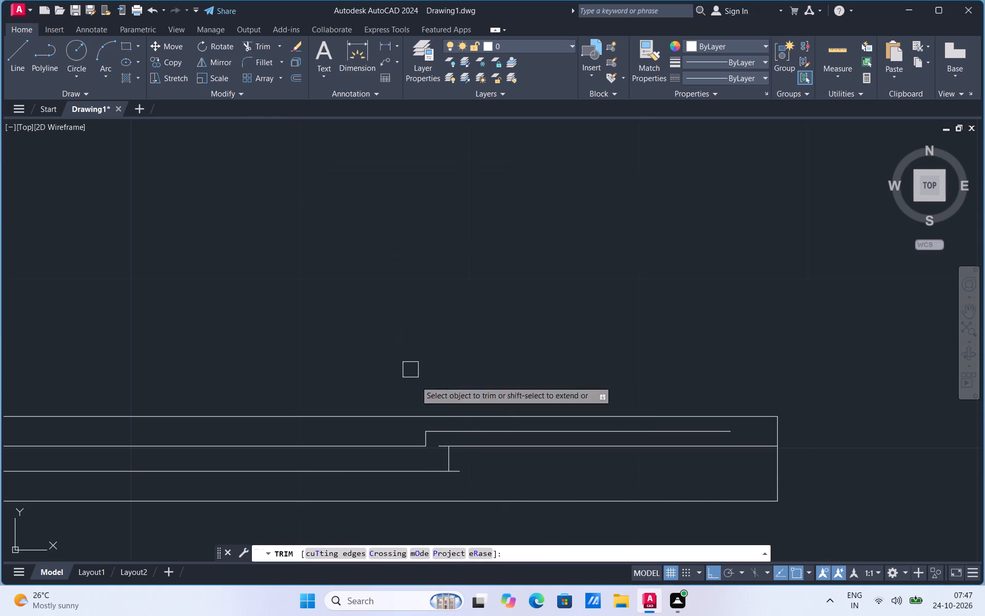
scroll(447, 457, "up", 1)
left_click(430, 435)
left_click(459, 479)
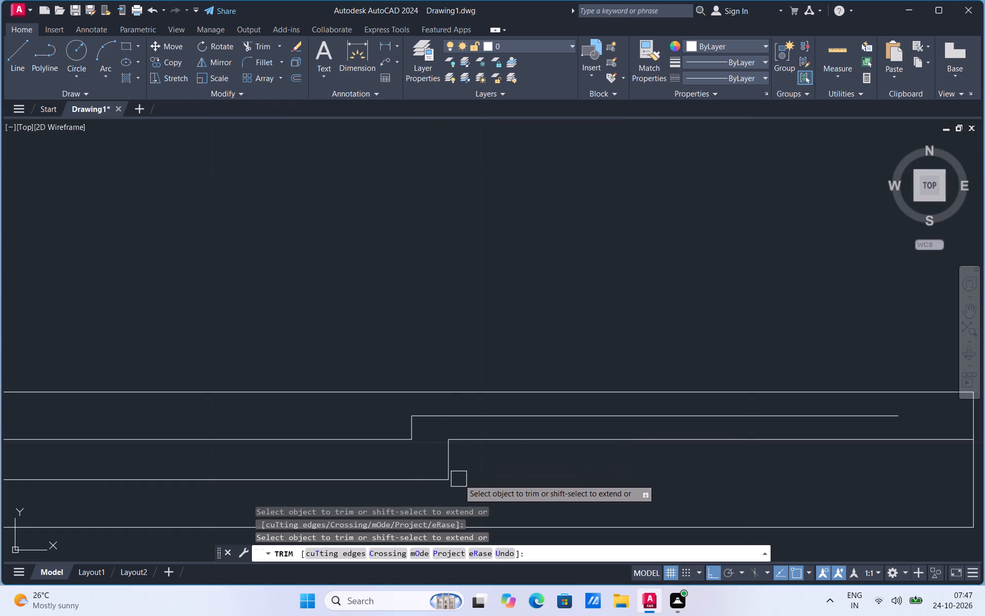
scroll(471, 467, "down", 2)
scroll(581, 471, "down", 1)
scroll(580, 477, "up", 1)
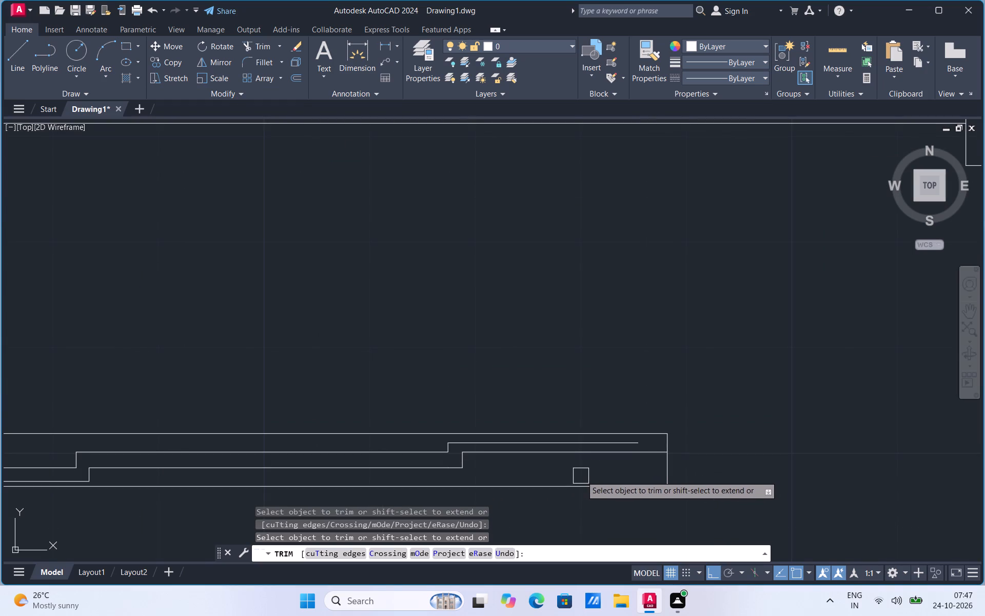
key("Escape")
Extend the right section's upper line to the window's right edge.
key("e")
key("x")
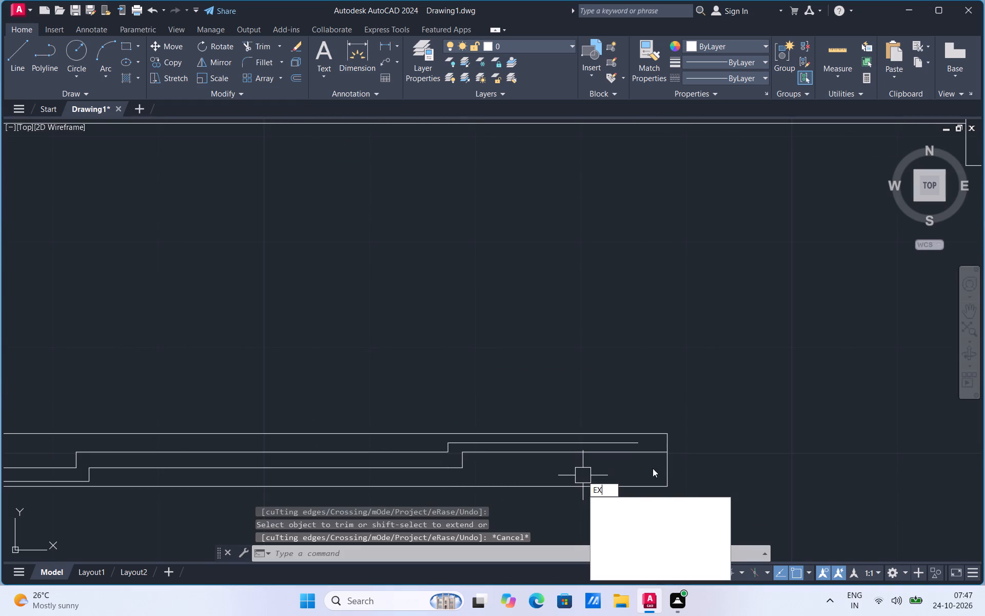
left_click(625, 502)
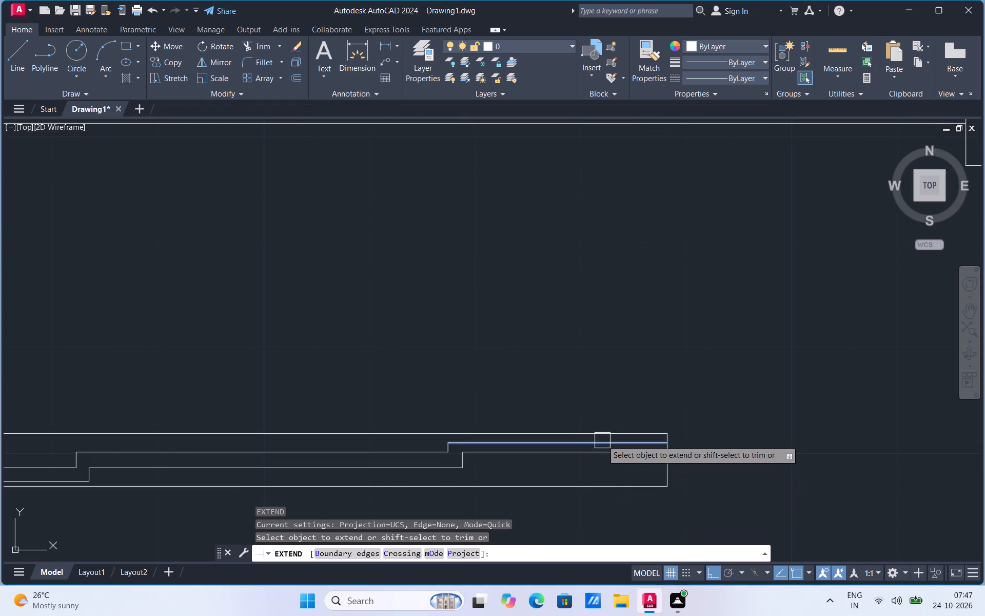
left_click(602, 439)
scroll(597, 444, "up", 2)
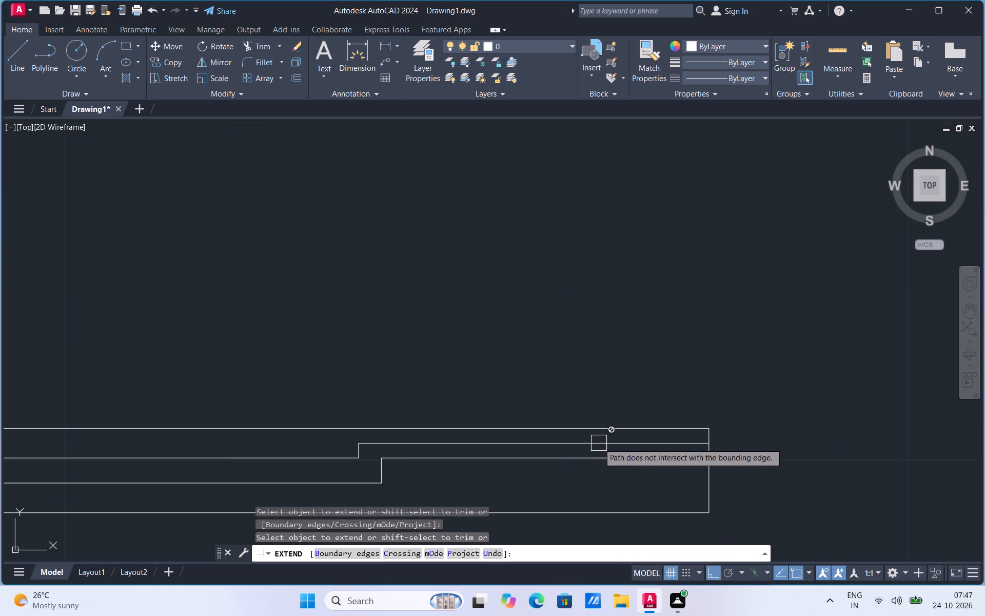
left_click(601, 442)
scroll(673, 379, "down", 2)
key("Escape")
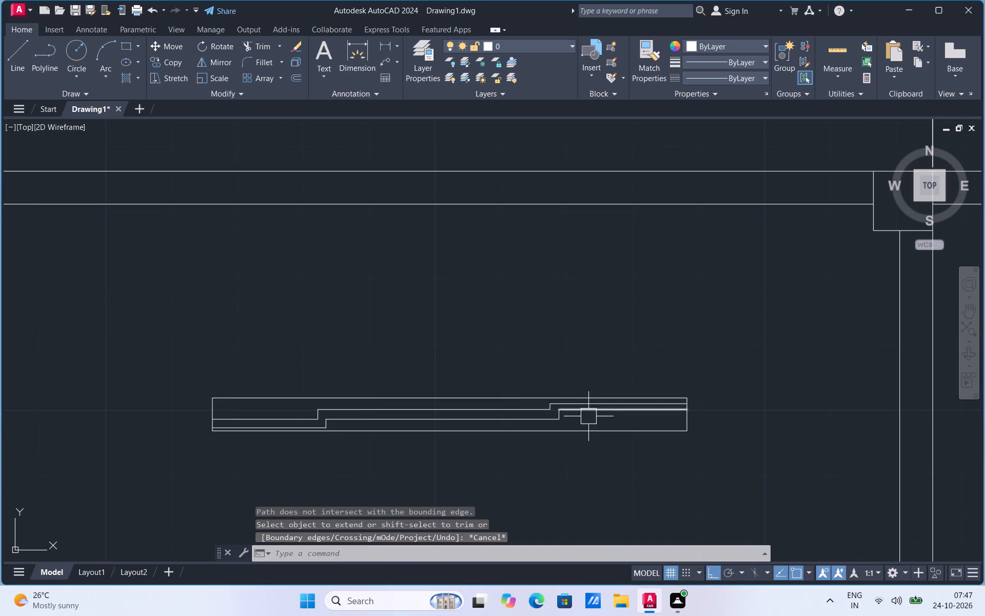
Move the right section's lower line slightly down along the inner right divider, clear of the middle section's upper line level.
scroll(588, 415, "up", 2)
left_click(584, 402)
right_click(584, 402)
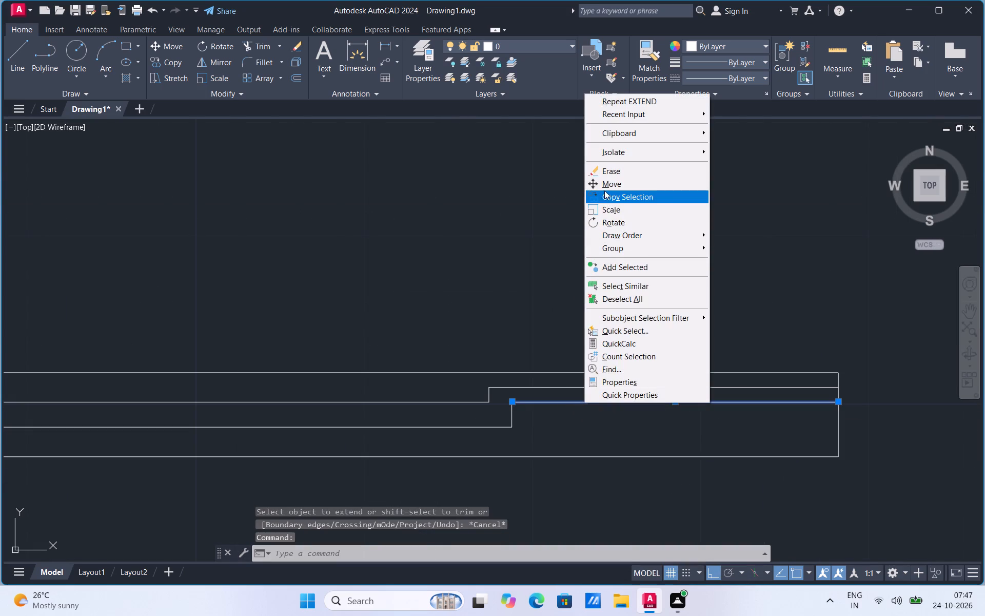
left_click(606, 182)
scroll(494, 409, "up", 2)
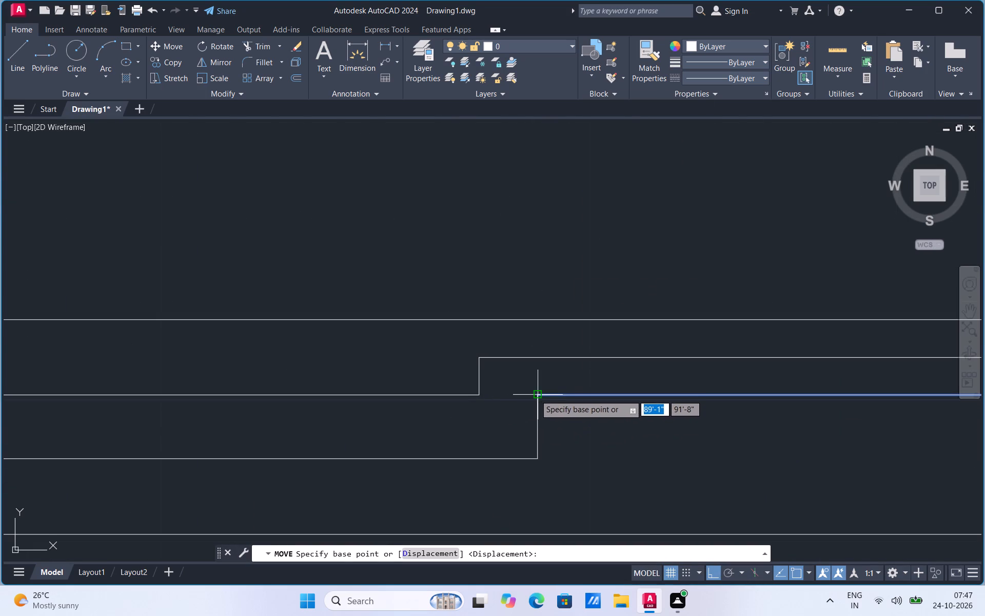
left_click(536, 395)
left_click(538, 416)
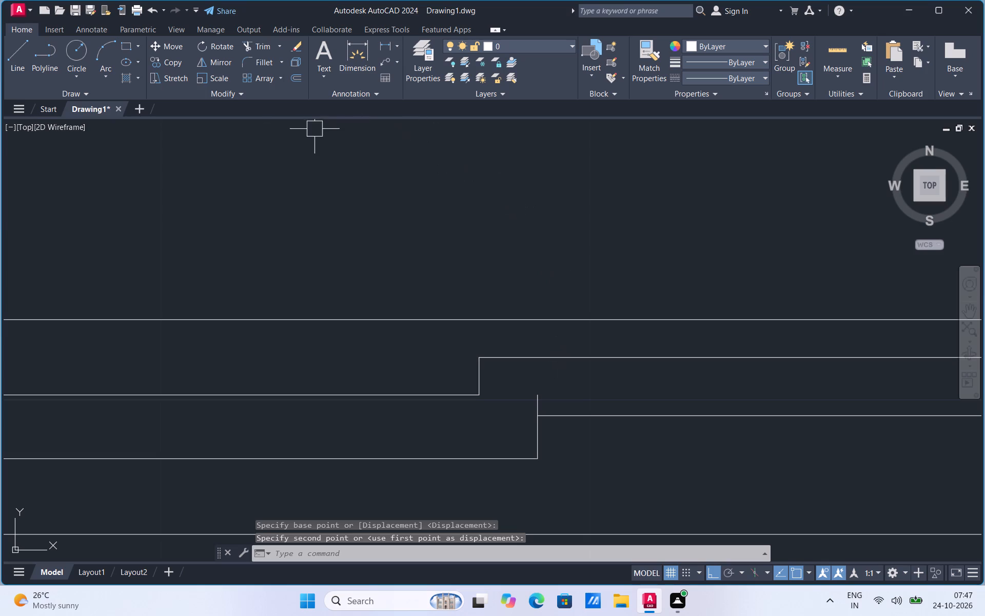
Trim the inner right divider's stub above the right section's lower line.
left_click(258, 48)
left_click(537, 403)
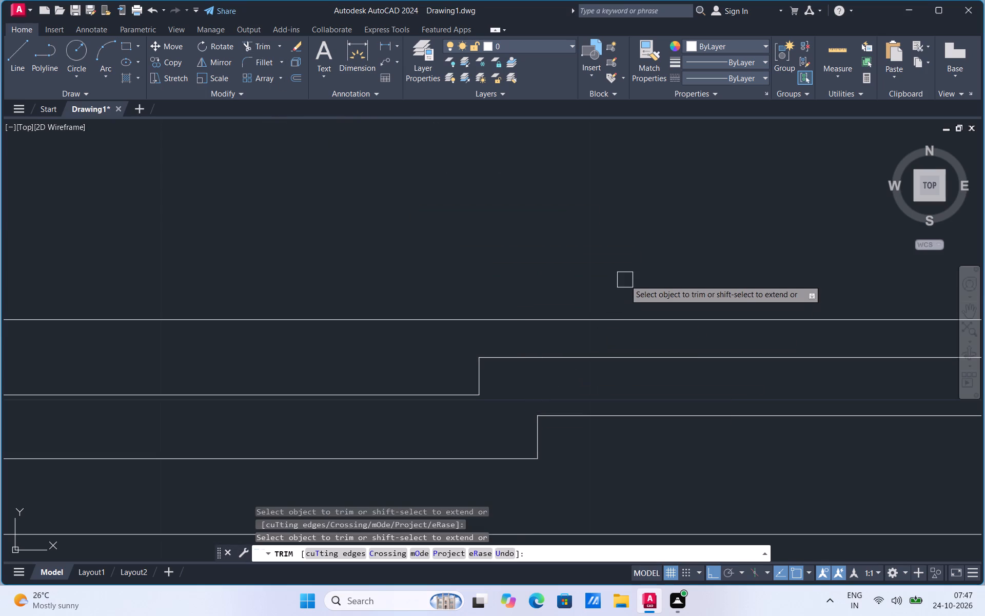
scroll(623, 279, "down", 1)
key("Escape")
Group all the lines of the finished bedroom window into one object.
scroll(625, 373, "down", 4)
left_click_drag(370, 421, 375, 417)
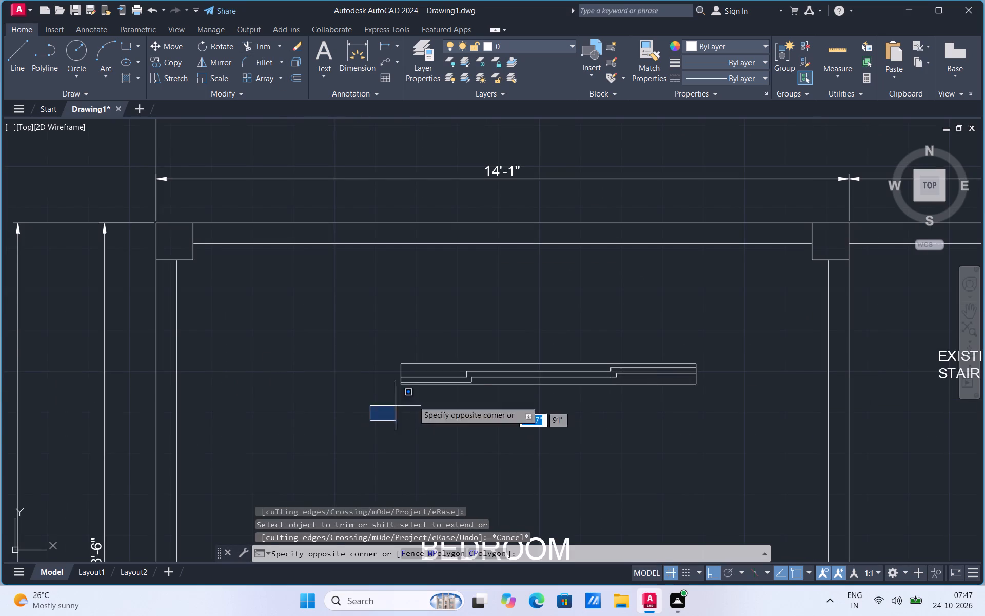
left_click(718, 340)
right_click(595, 329)
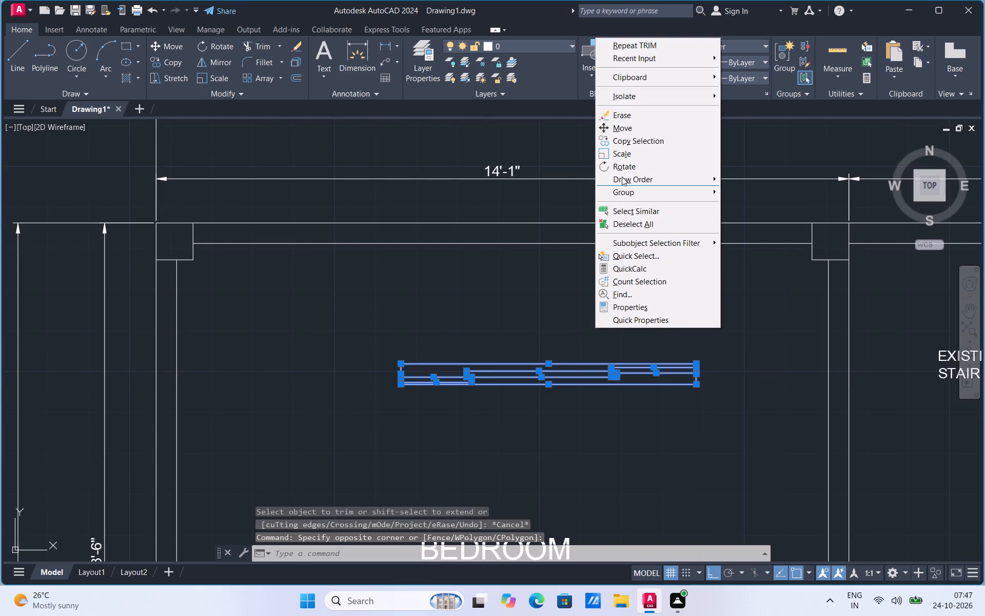
left_click(626, 191)
left_click(763, 188)
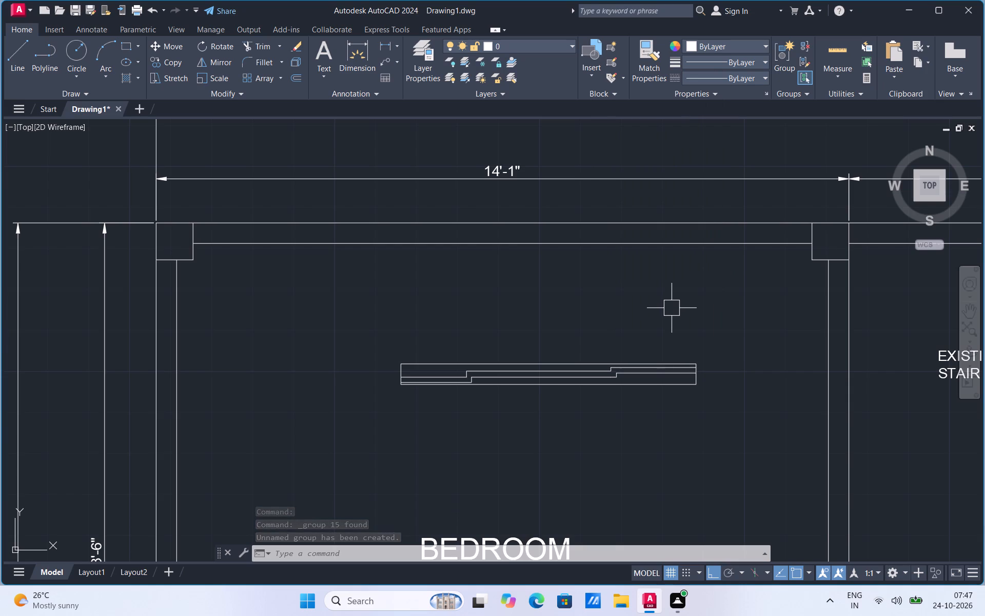
Copy the window group by its lower edge midpoint to the midpoint of the bedroom top wall's inner line.
left_click(585, 366)
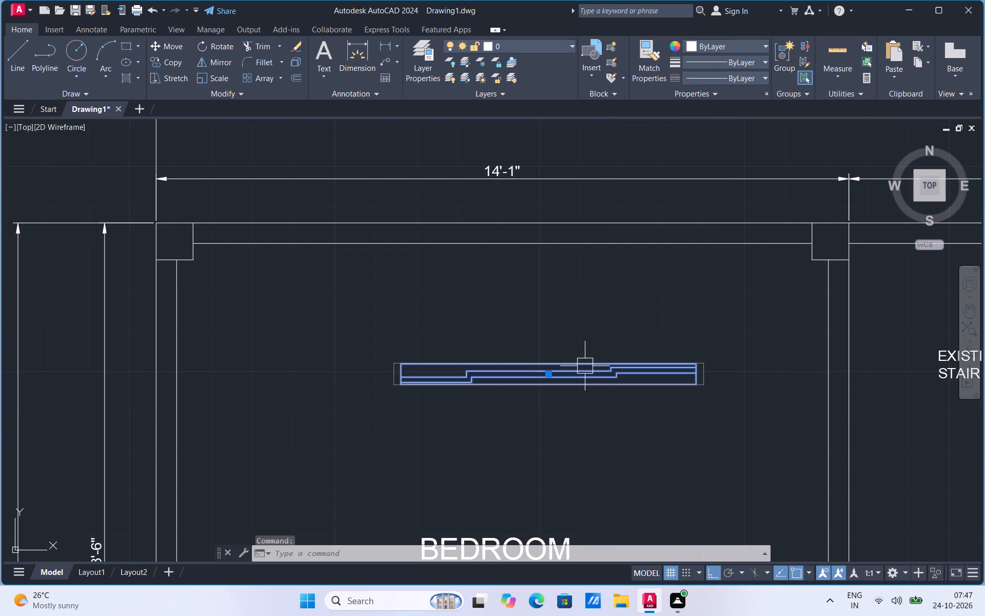
right_click(585, 366)
left_click(616, 177)
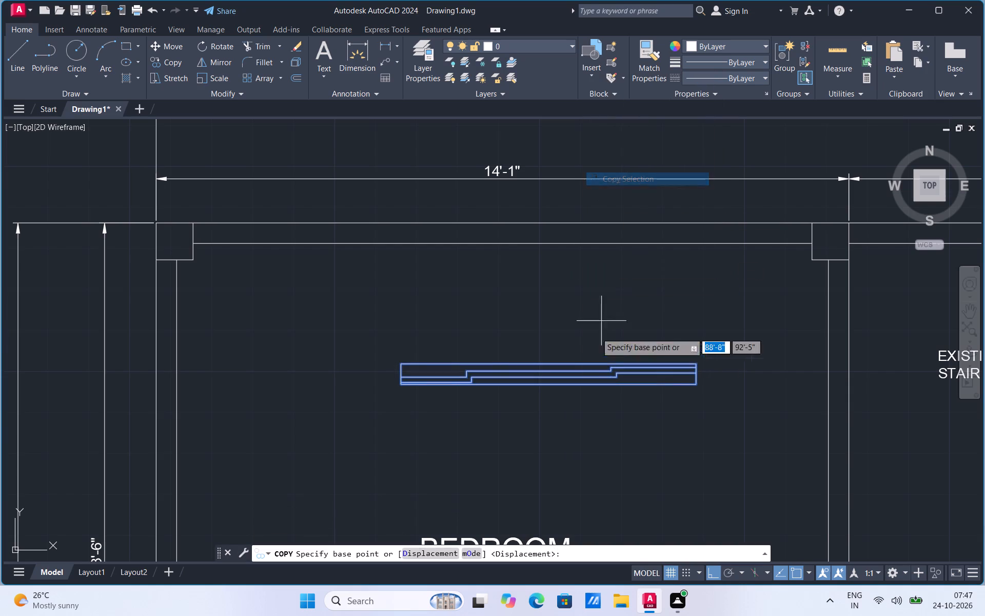
left_click(549, 384)
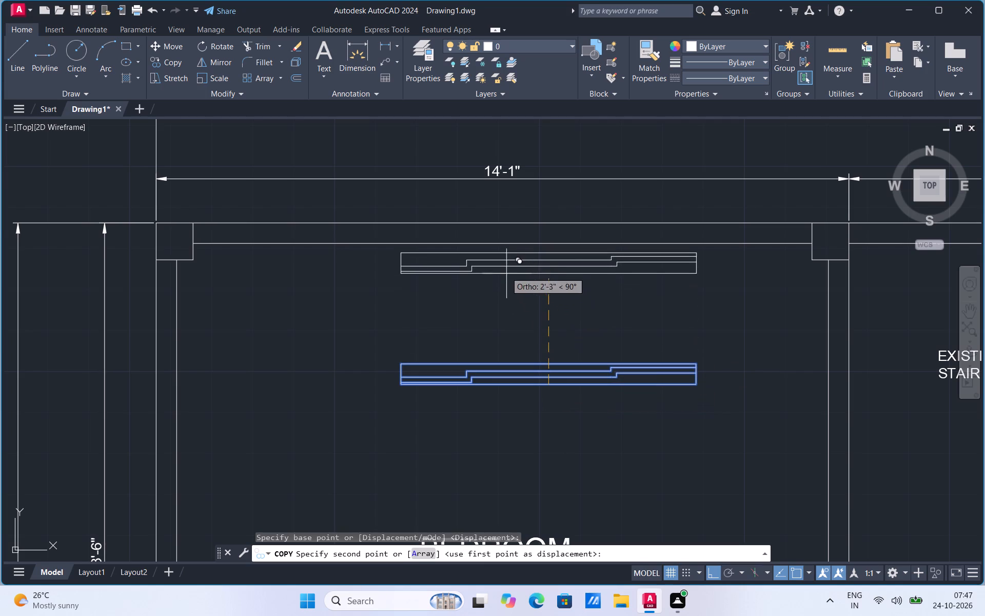
left_click(504, 241)
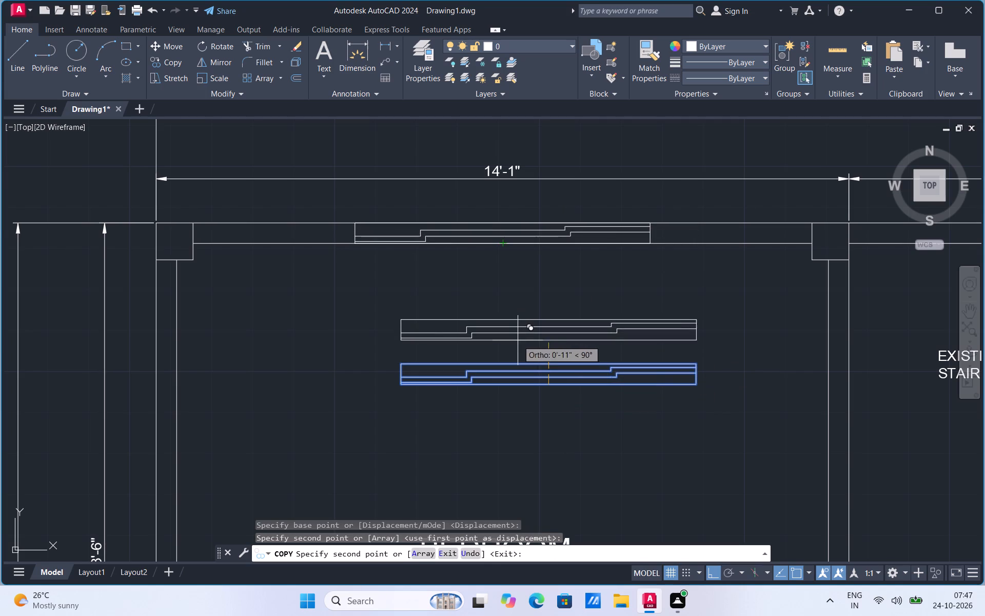
key("Escape")
Delete the original window group left inside the bedroom.
left_click(520, 363)
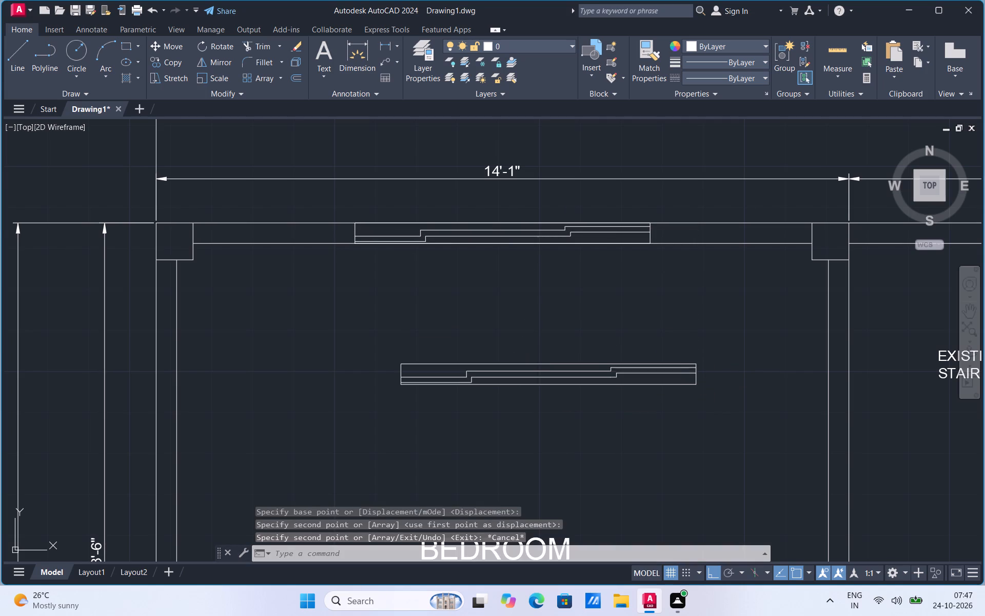
key("Delete")
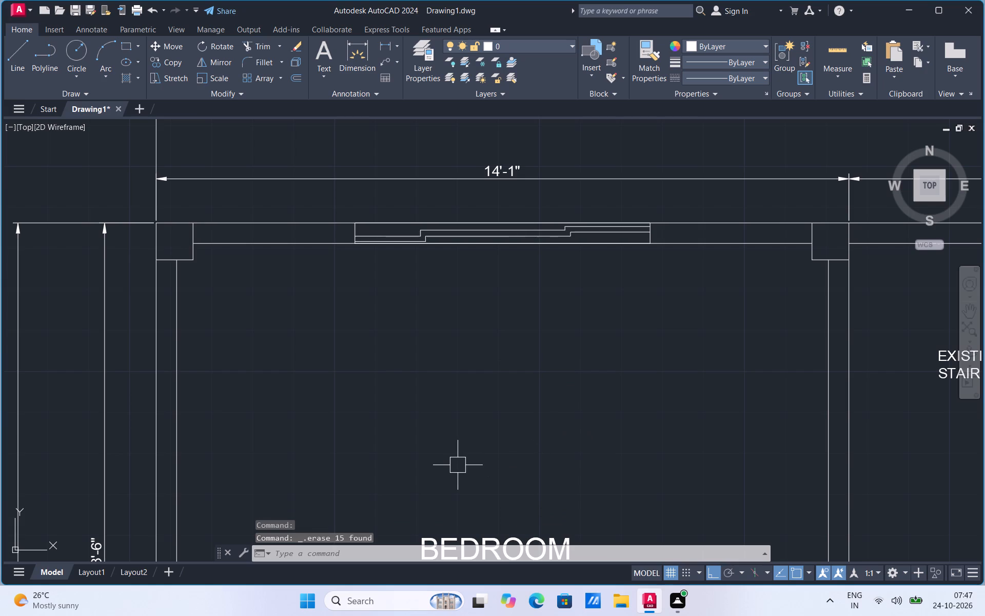
Copy the bedroom wall's window about 14'-3" along the top wall, placing it above the existing stair's treads.
left_click(452, 237)
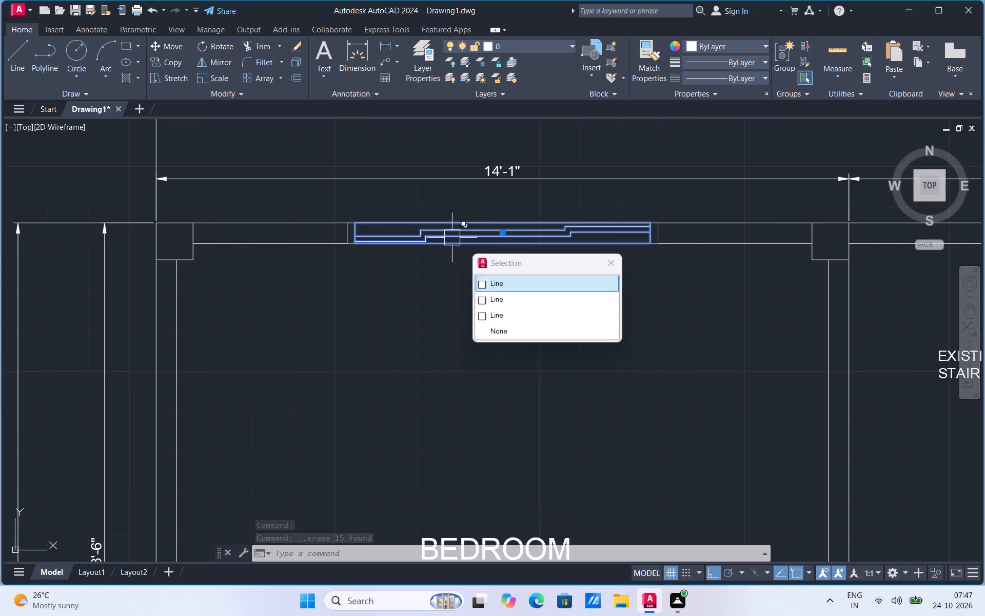
right_click(452, 238)
left_click(493, 345)
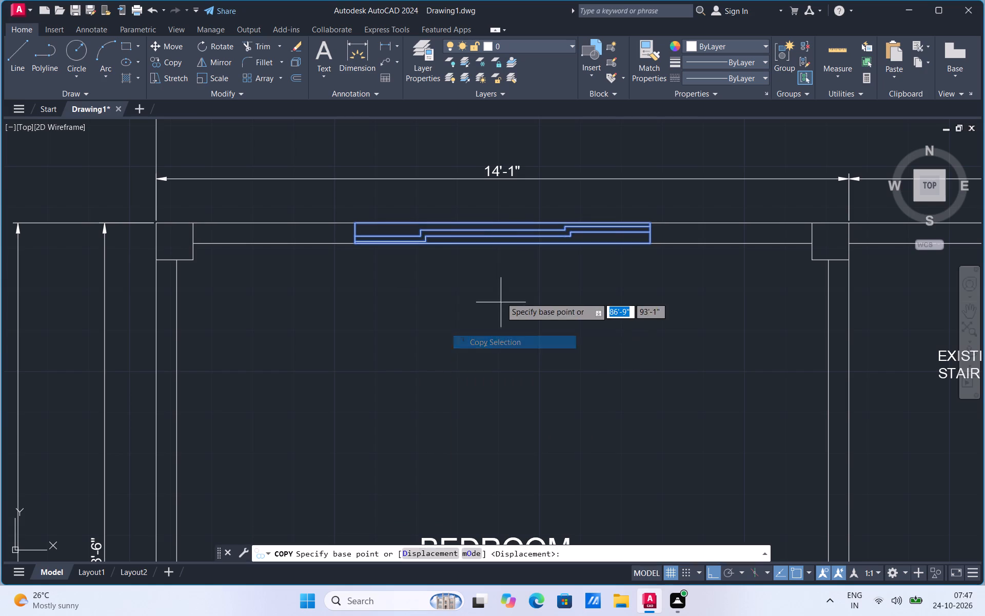
left_click(499, 239)
scroll(423, 342, "down", 3)
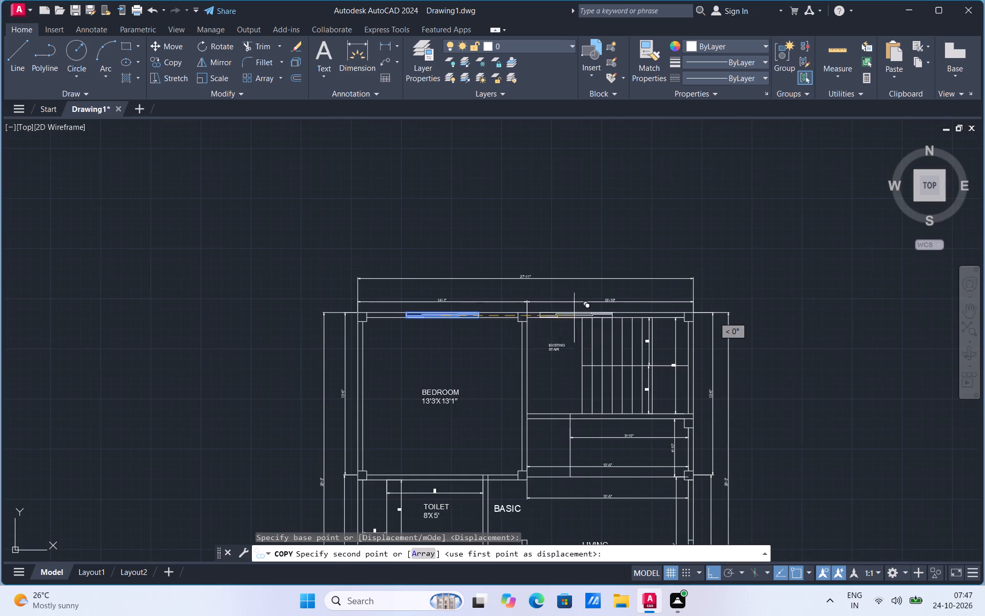
scroll(601, 313, "up", 2)
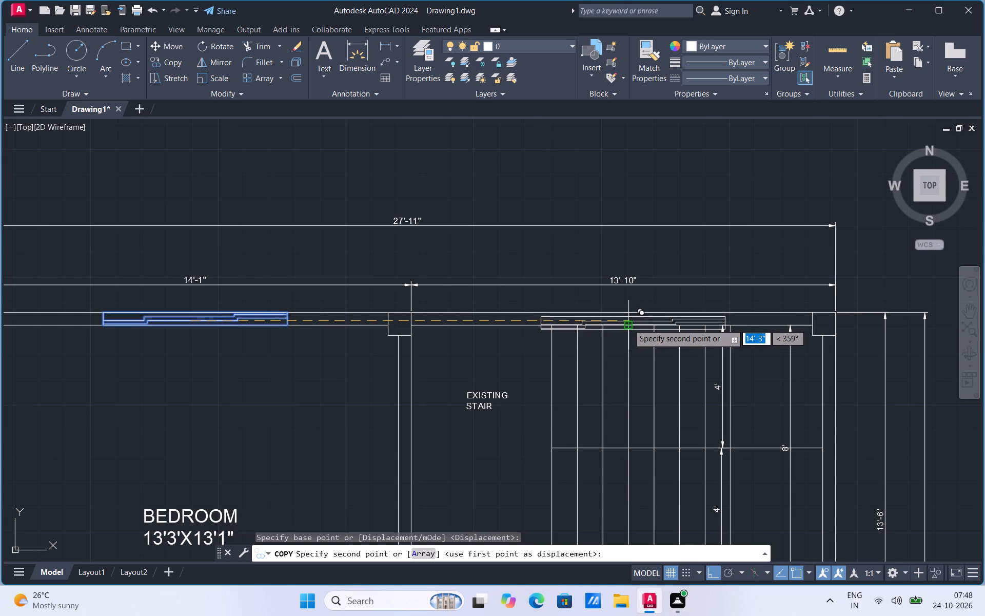
scroll(644, 318, "up", 2)
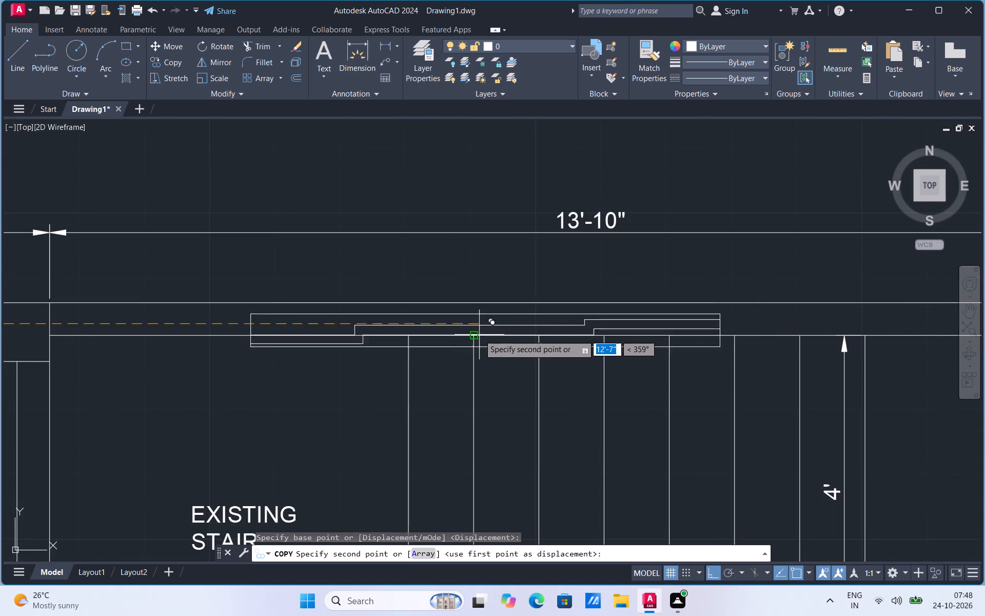
scroll(478, 335, "down", 1)
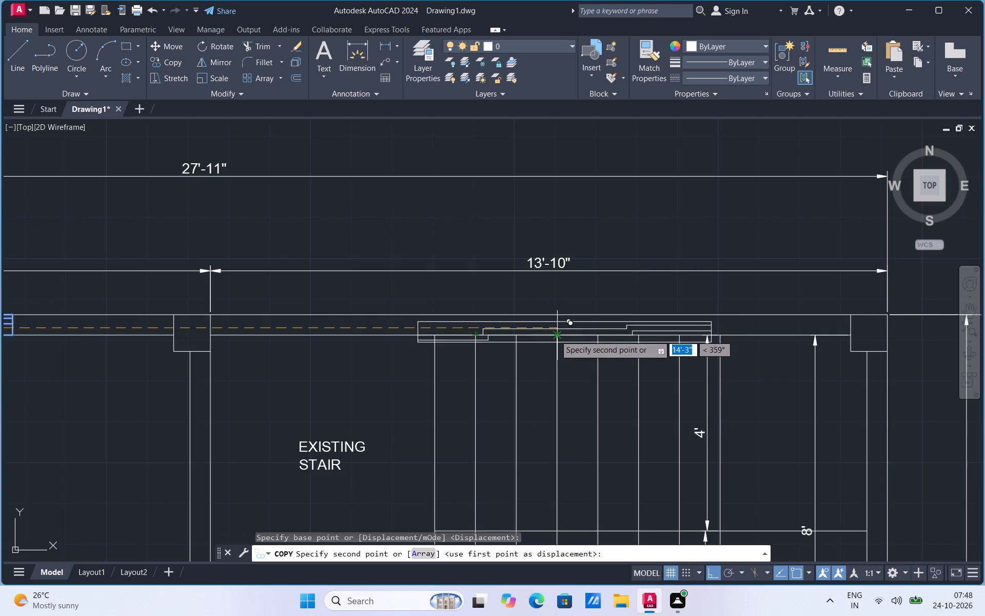
left_click(560, 331)
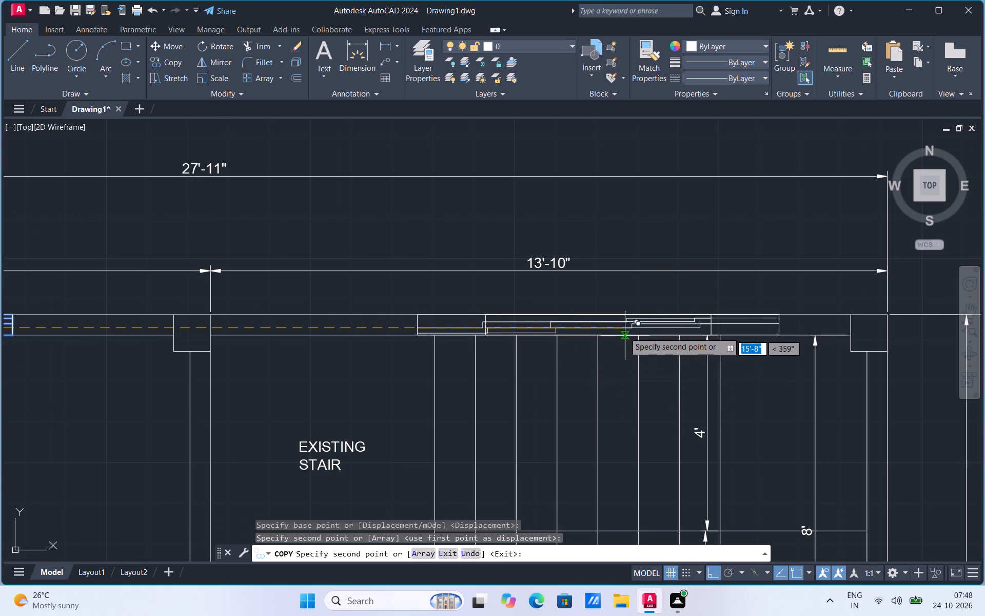
scroll(624, 319, "down", 3)
scroll(656, 294, "up", 1)
key("Escape")
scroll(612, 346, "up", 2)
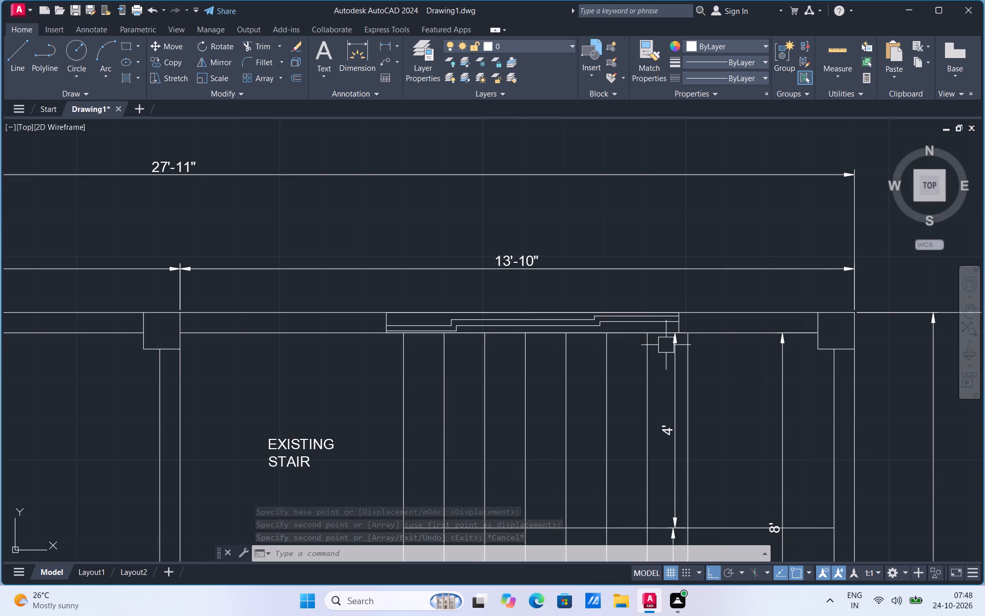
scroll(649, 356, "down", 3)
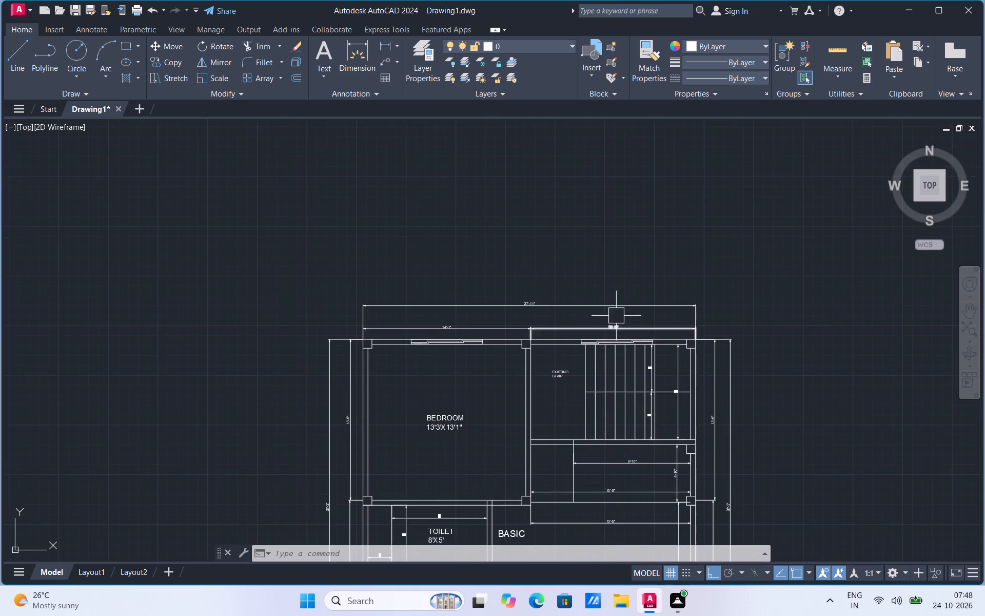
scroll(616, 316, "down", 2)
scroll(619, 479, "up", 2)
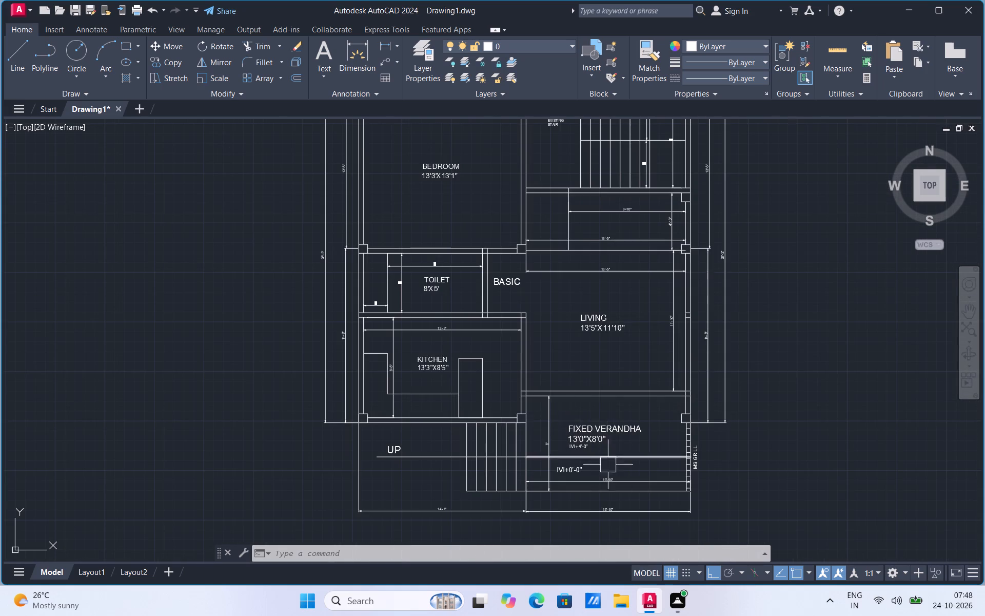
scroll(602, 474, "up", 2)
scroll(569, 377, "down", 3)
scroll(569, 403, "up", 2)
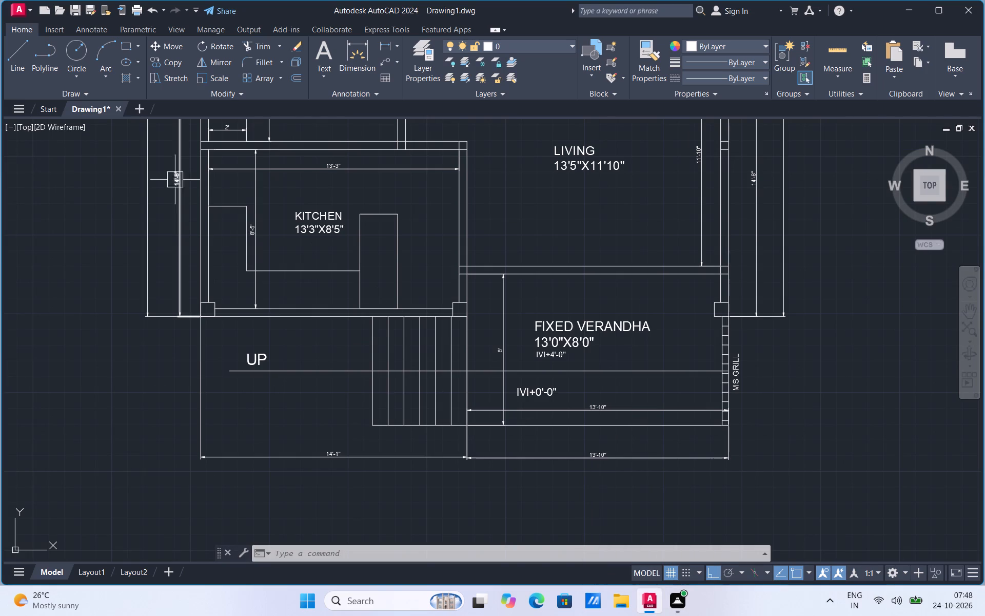
Draw a rectangle about 2'-2" wide by 2'-9" high in the kitchen's upper-left corner, just above the counter's end.
scroll(215, 168, "up", 2)
scroll(490, 465, "down", 2)
scroll(403, 392, "up", 2)
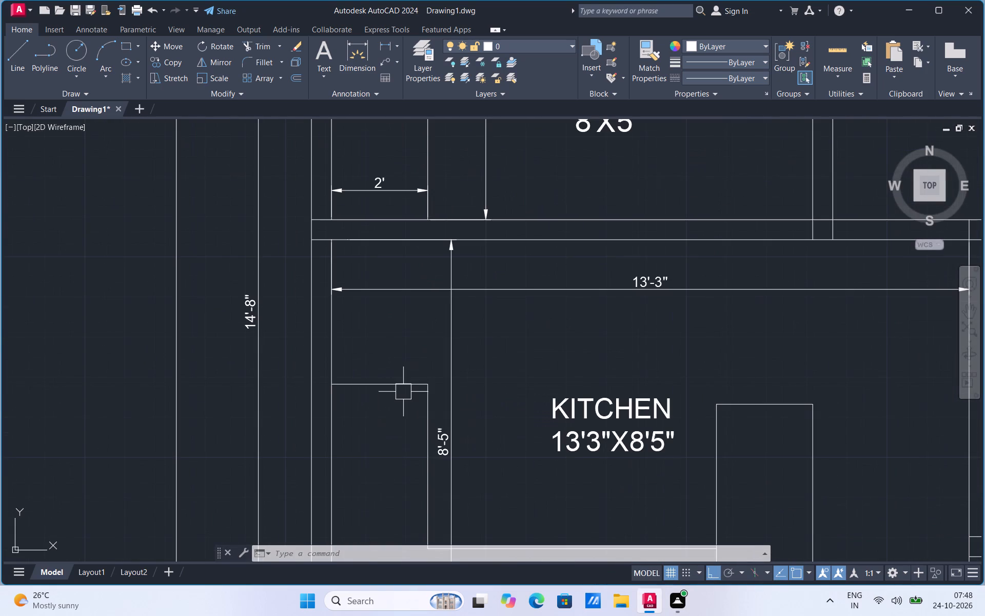
scroll(358, 230, "up", 1)
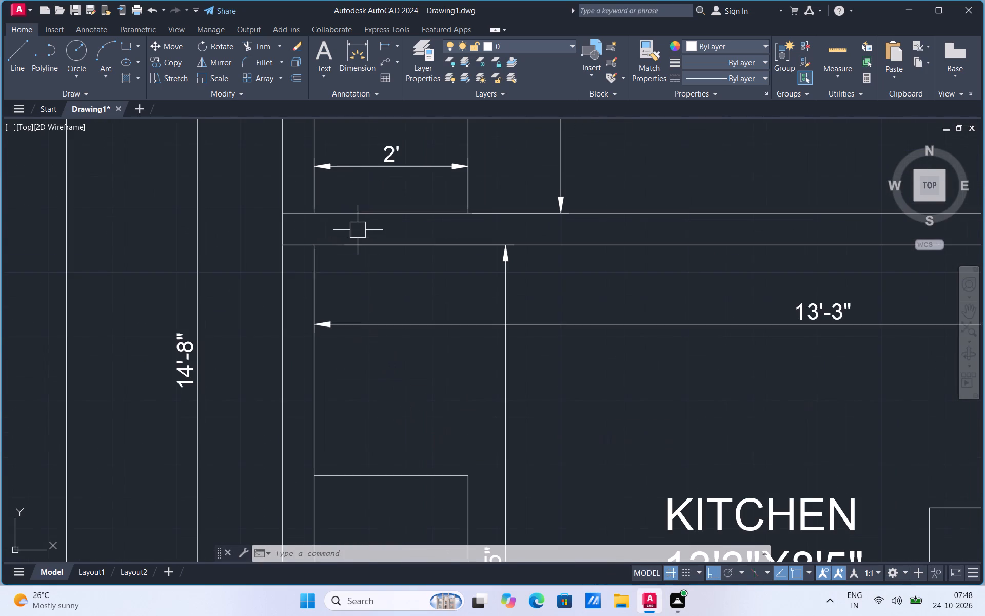
left_click(139, 44)
left_click(133, 69)
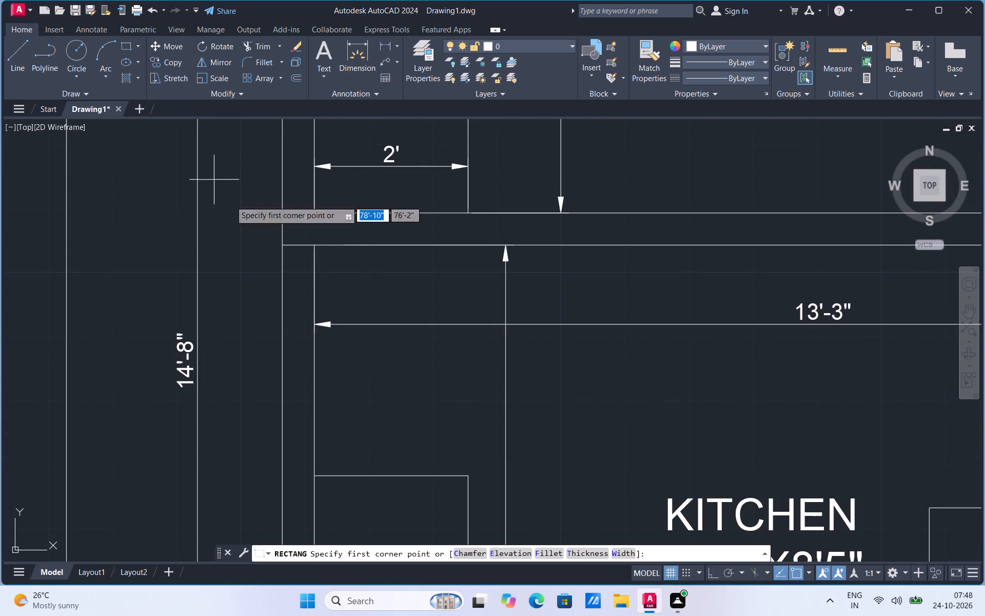
scroll(336, 464, "up", 3)
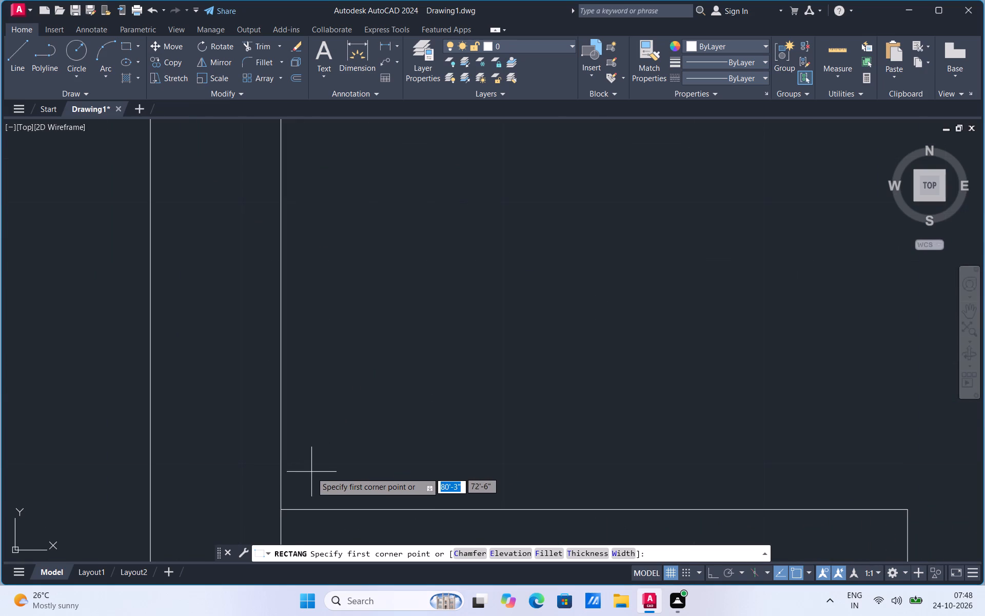
left_click(307, 479)
scroll(362, 439, "down", 2)
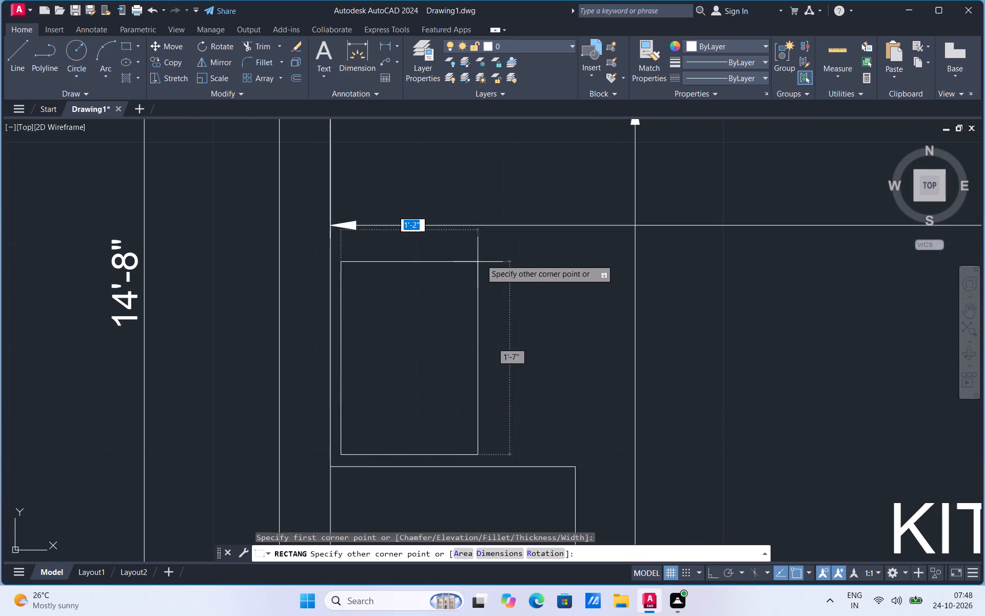
scroll(485, 284, "down", 2)
scroll(534, 220, "up", 1)
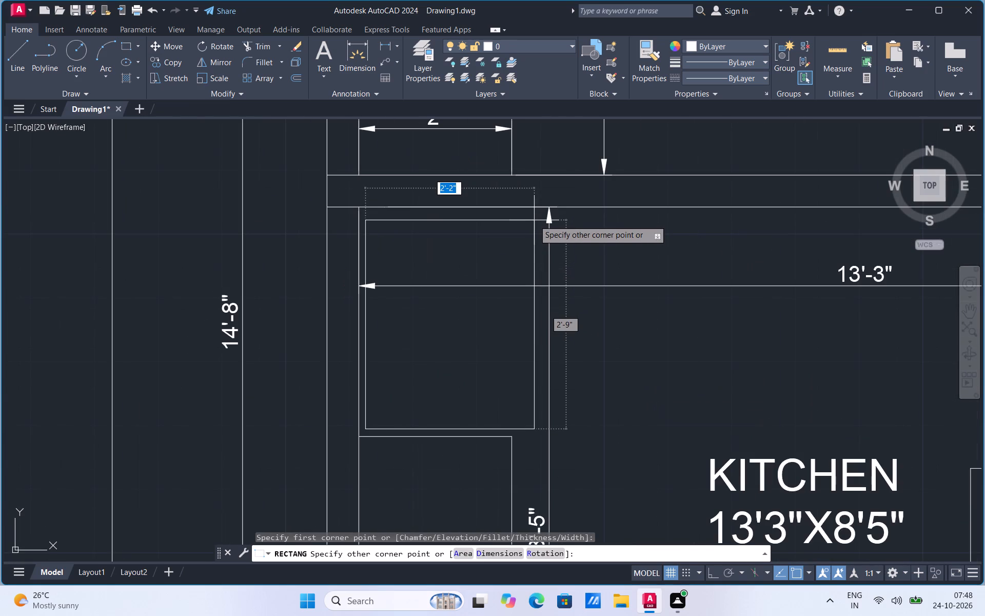
scroll(540, 215, "up", 1)
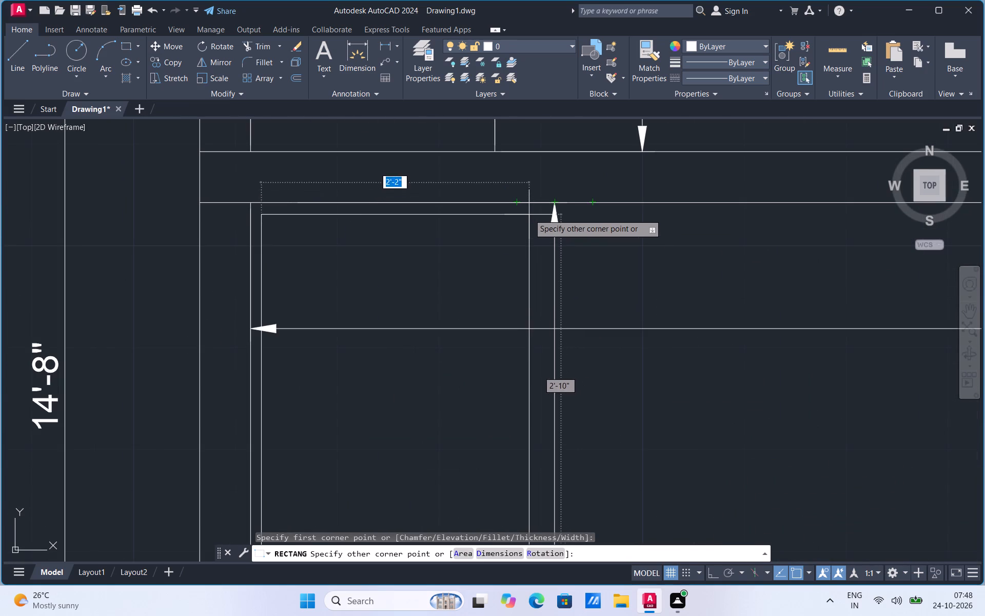
scroll(529, 214, "down", 1)
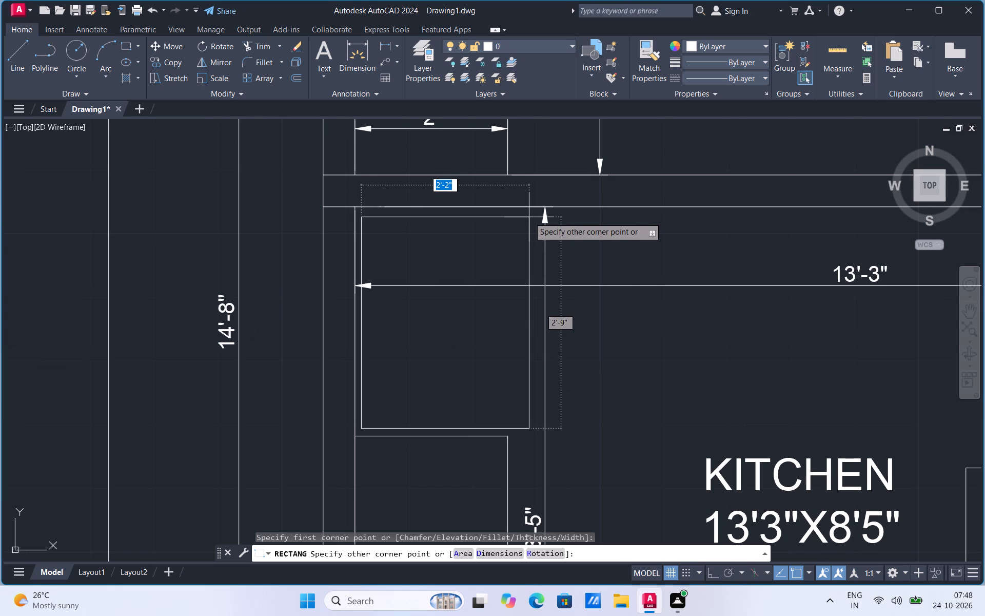
left_click(529, 216)
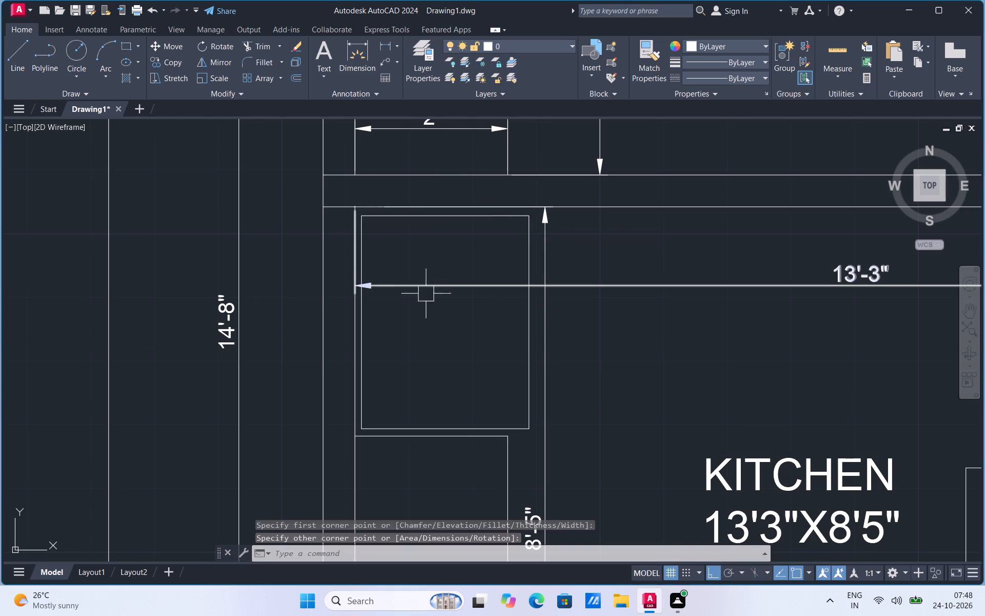
Draw a shallow projection on the new kitchen rectangle's right edge using a slanted line, a straight vertical line and a returning slanted line.
left_click(17, 59)
scroll(516, 229, "up", 2)
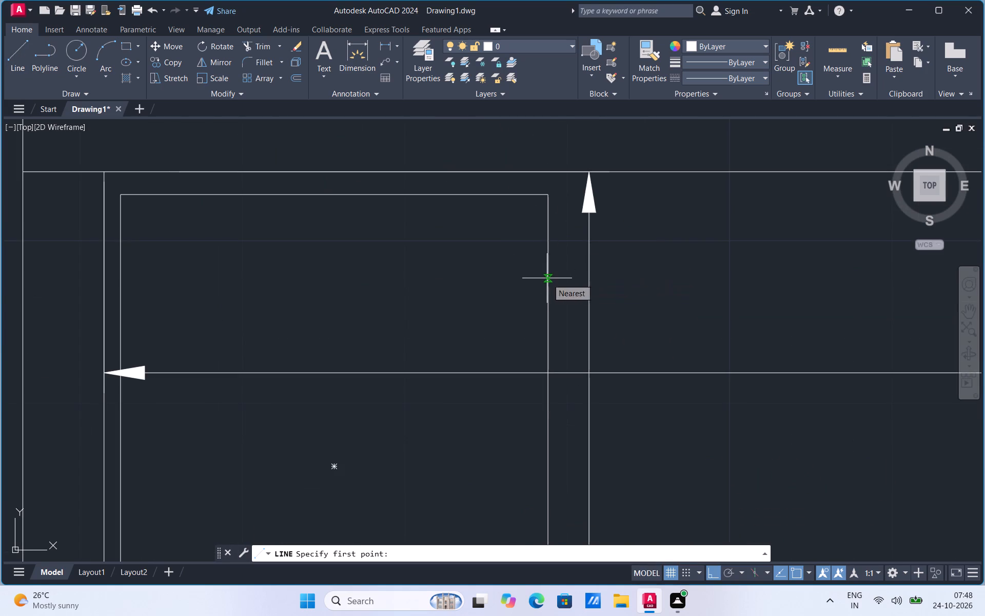
scroll(546, 268, "down", 2)
left_click(547, 292)
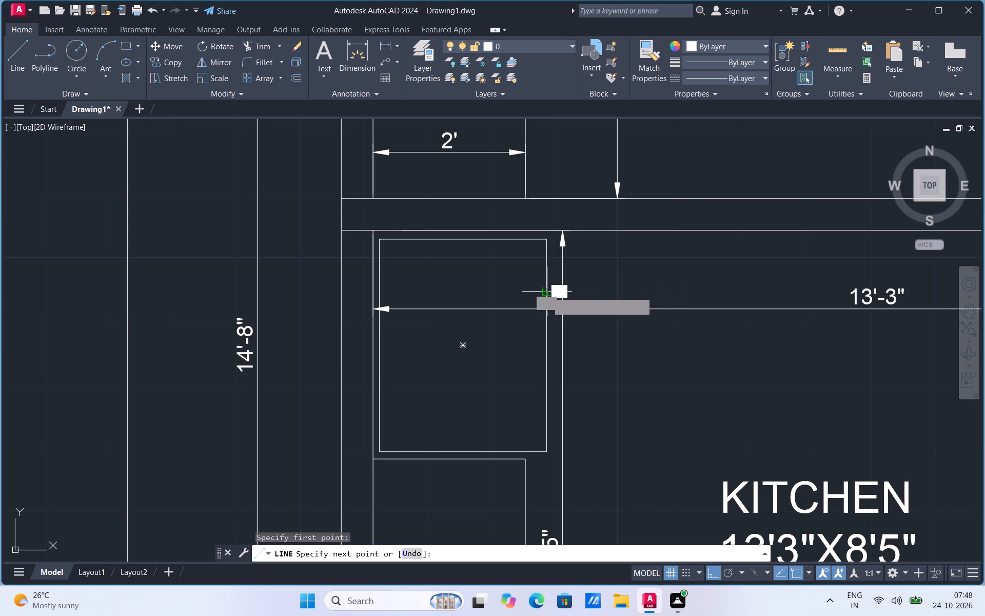
scroll(574, 324, "up", 1)
scroll(558, 285, "up", 3)
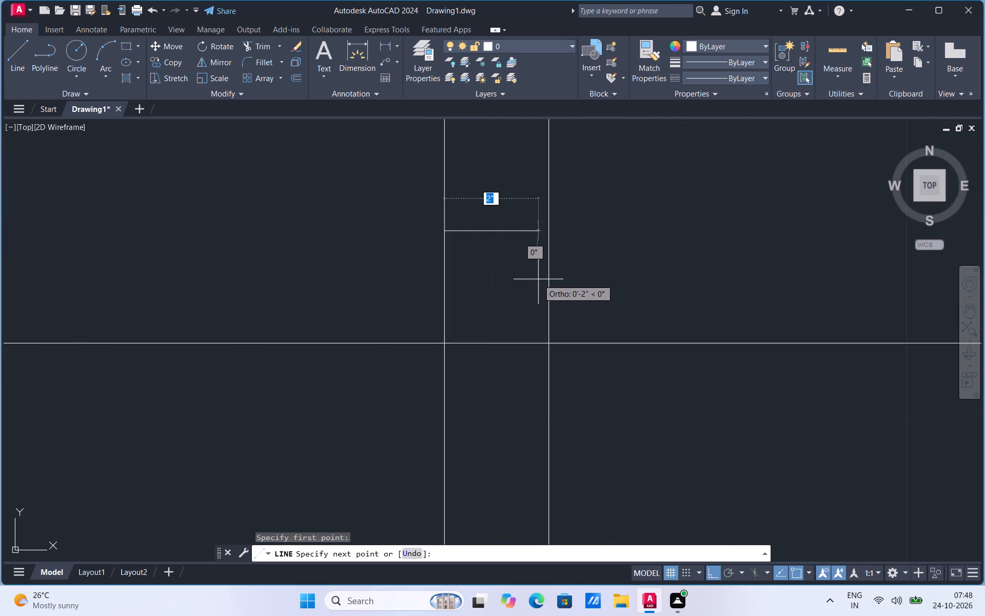
left_click(718, 574)
left_click(530, 311)
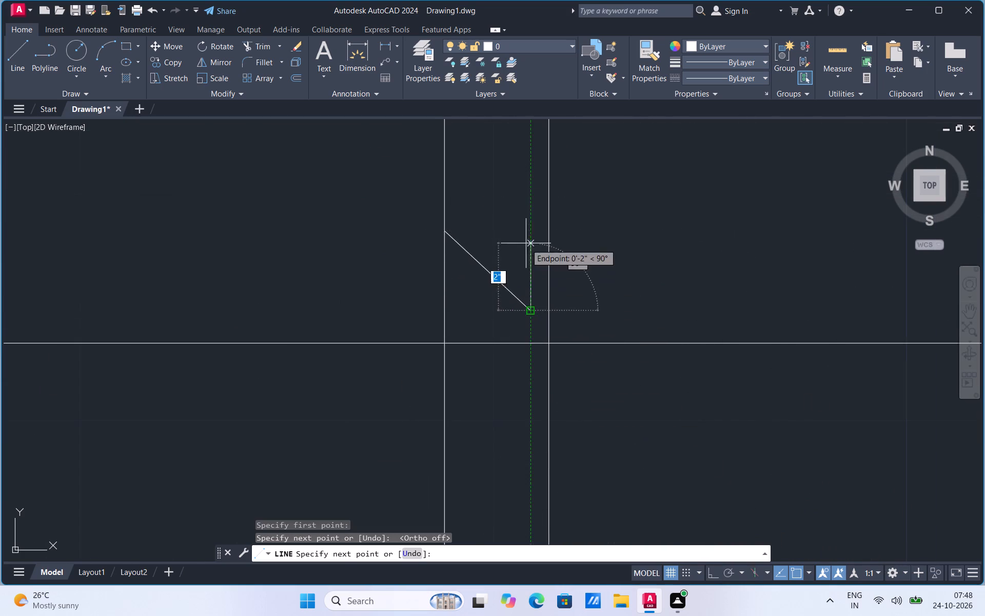
scroll(526, 243, "down", 4)
scroll(525, 375, "up", 1)
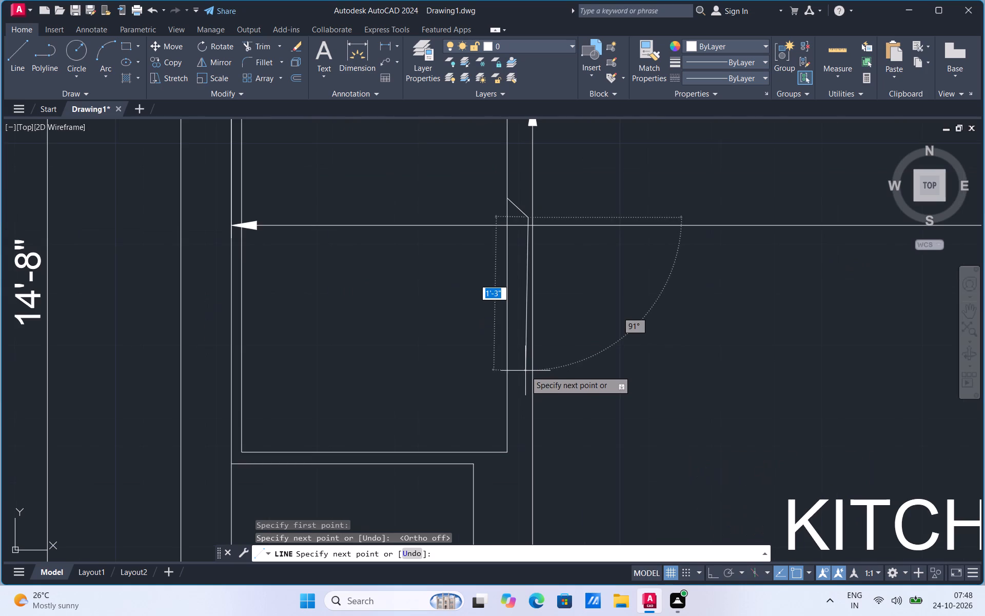
left_click(710, 576)
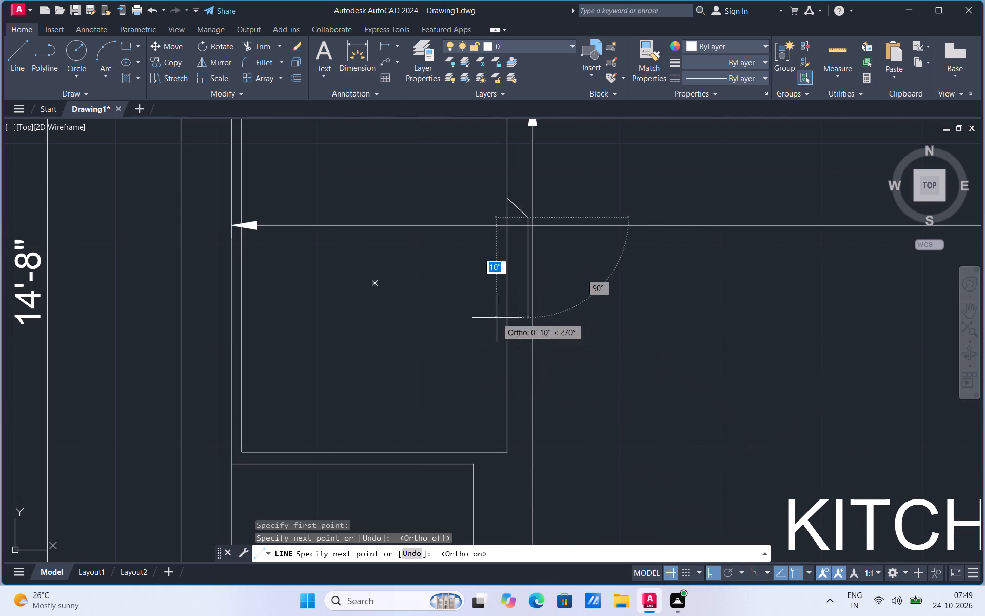
scroll(511, 354, "down", 1)
scroll(514, 330, "up", 1)
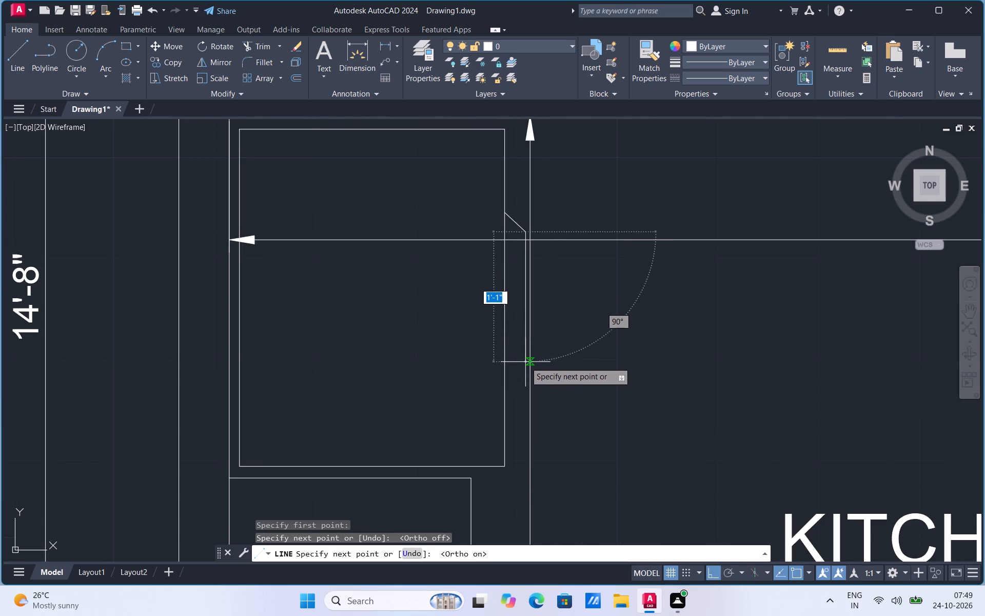
left_click(525, 361)
key("ctrl+z")
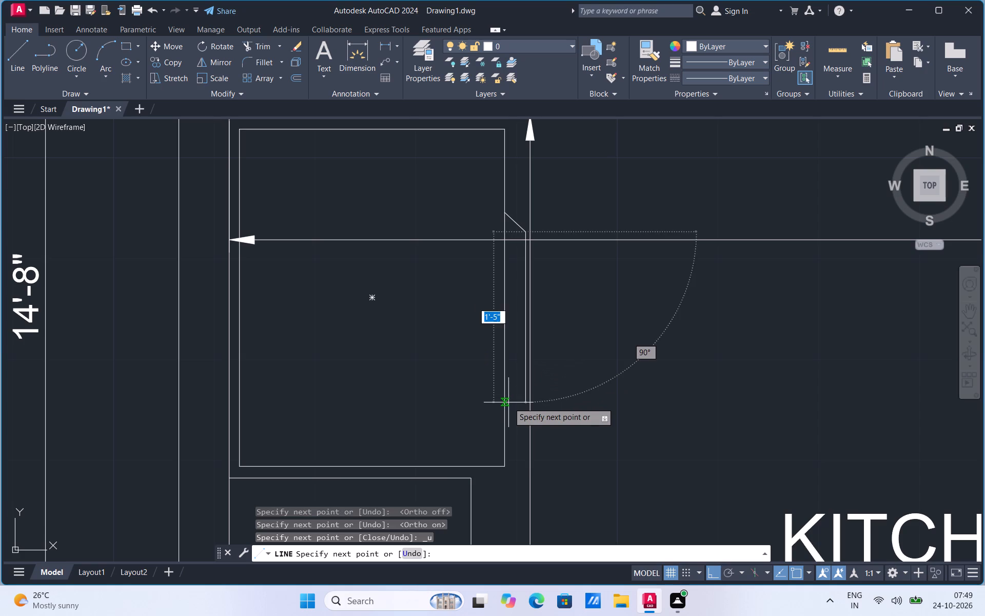
left_click(523, 372)
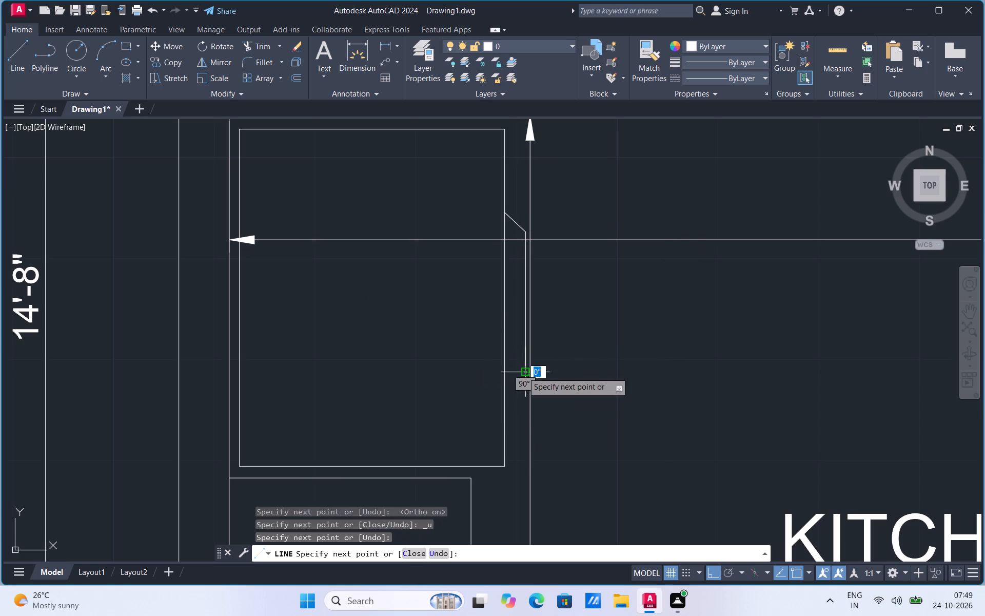
left_click(507, 392)
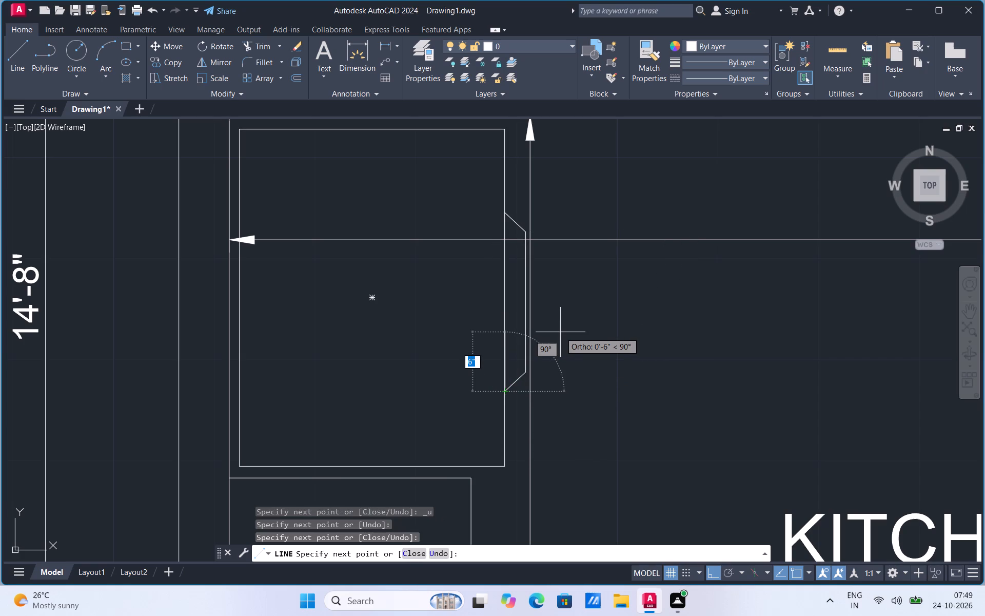
key("Escape")
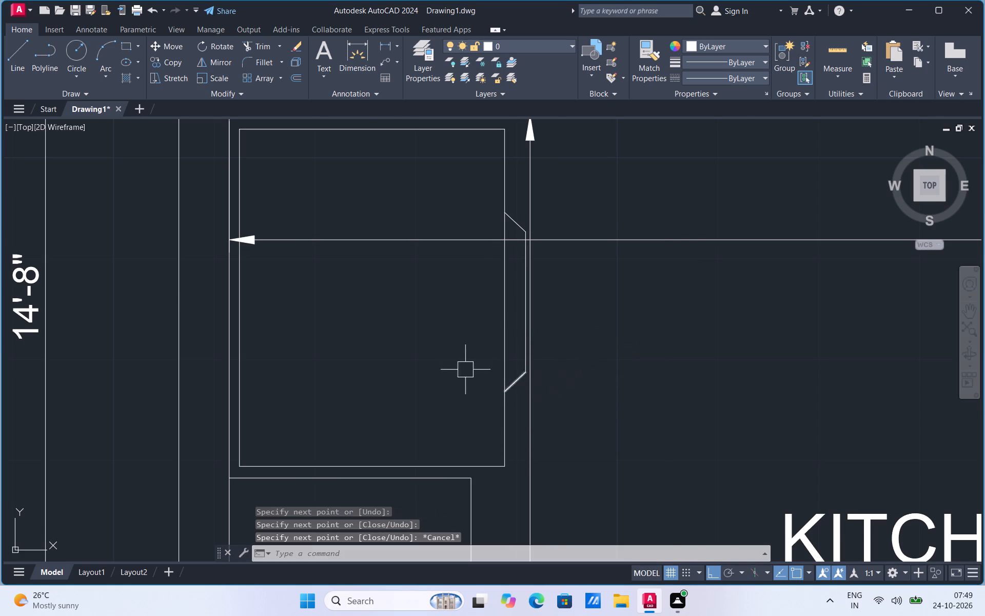
Draw a rectangle about 1'-9" wide by 3'-6" high over the kitchen counter's left leg.
scroll(458, 370, "down", 1)
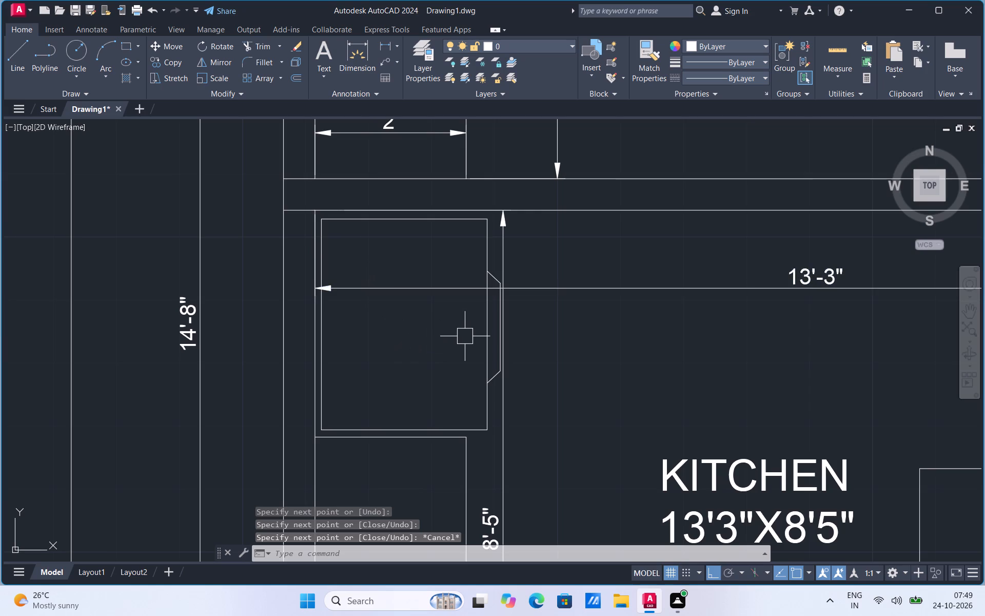
scroll(470, 319, "down", 2)
scroll(431, 472, "up", 2)
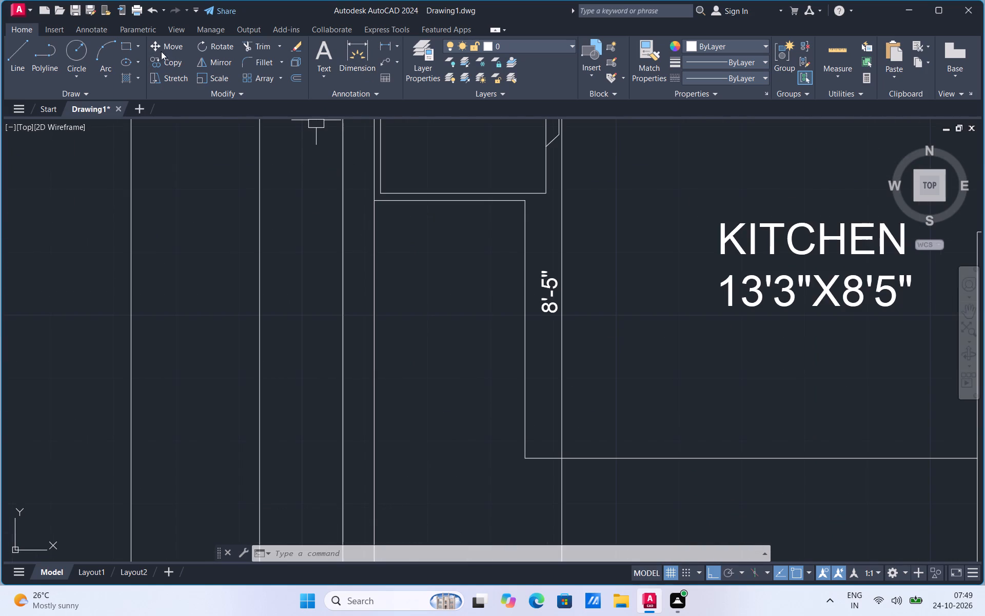
left_click(138, 44)
left_click(132, 66)
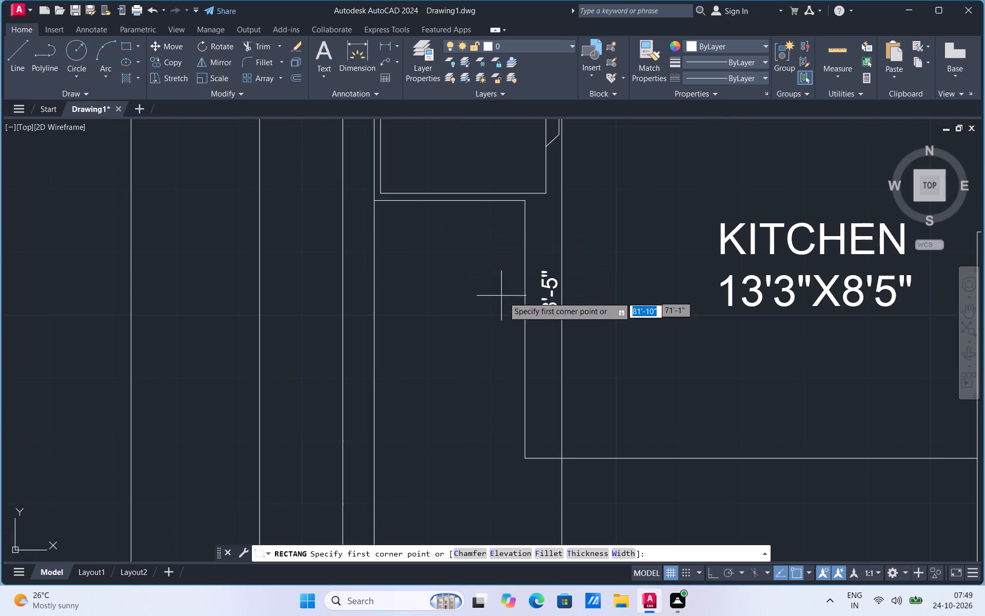
scroll(591, 296, "down", 3)
scroll(574, 306, "up", 3)
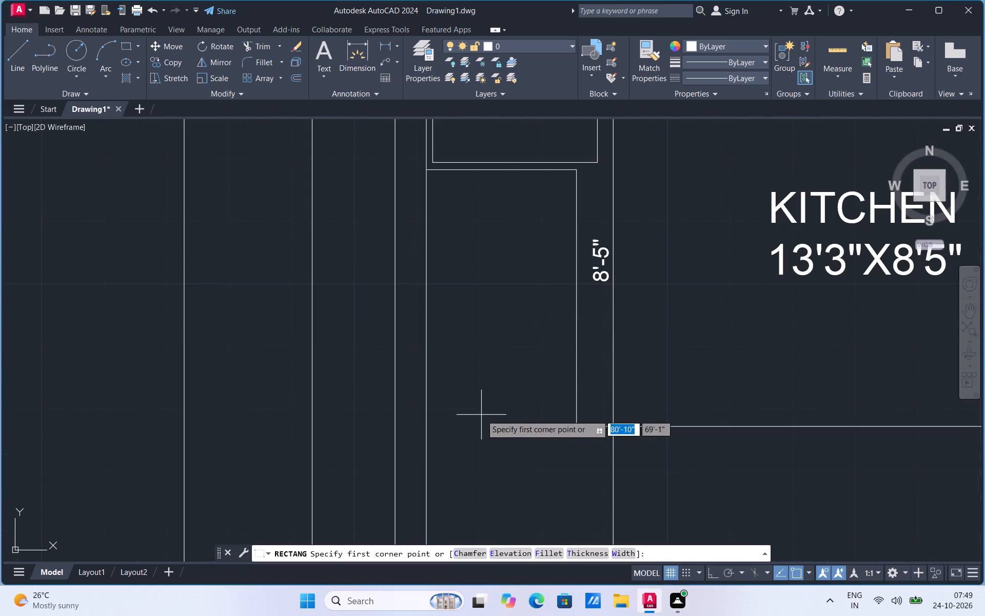
left_click(443, 467)
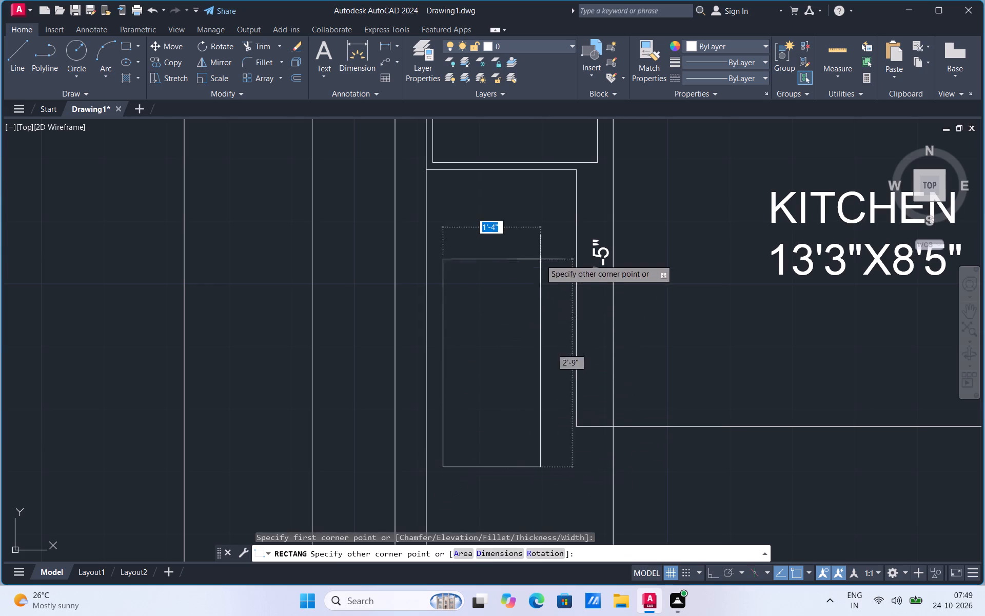
left_click(572, 200)
Move the counter rectangle about 13' horizontally to the empty area left of the floor plan.
left_click(527, 202)
right_click(527, 202)
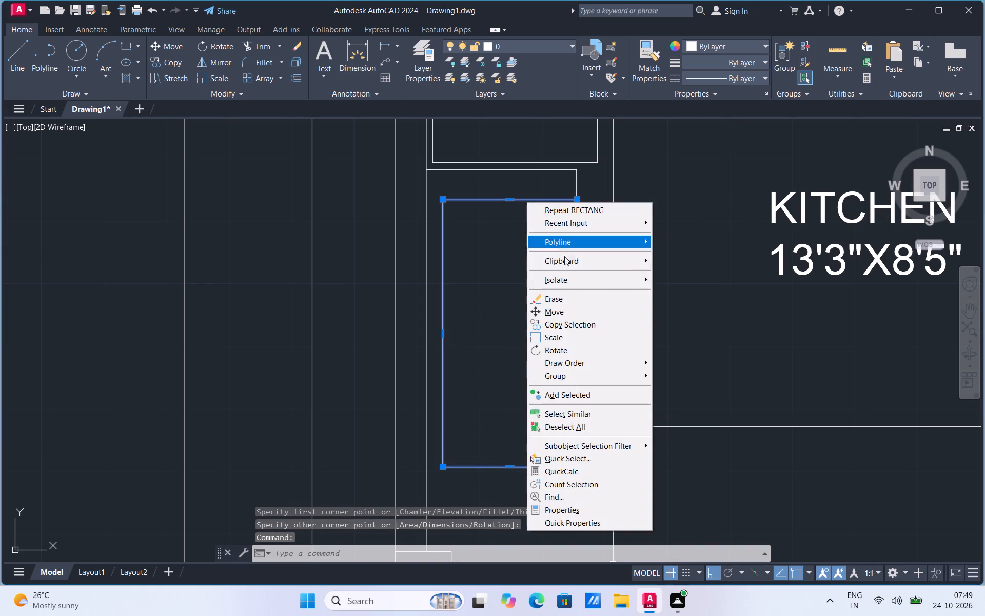
left_click(576, 312)
left_click(515, 333)
scroll(689, 318, "down", 4)
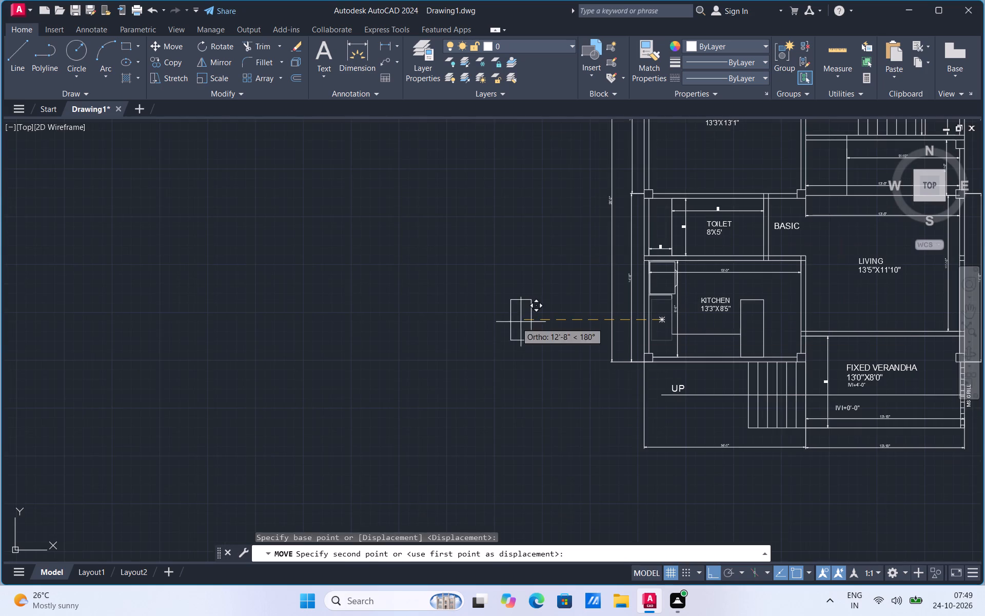
left_click(513, 322)
scroll(526, 350, "up", 3)
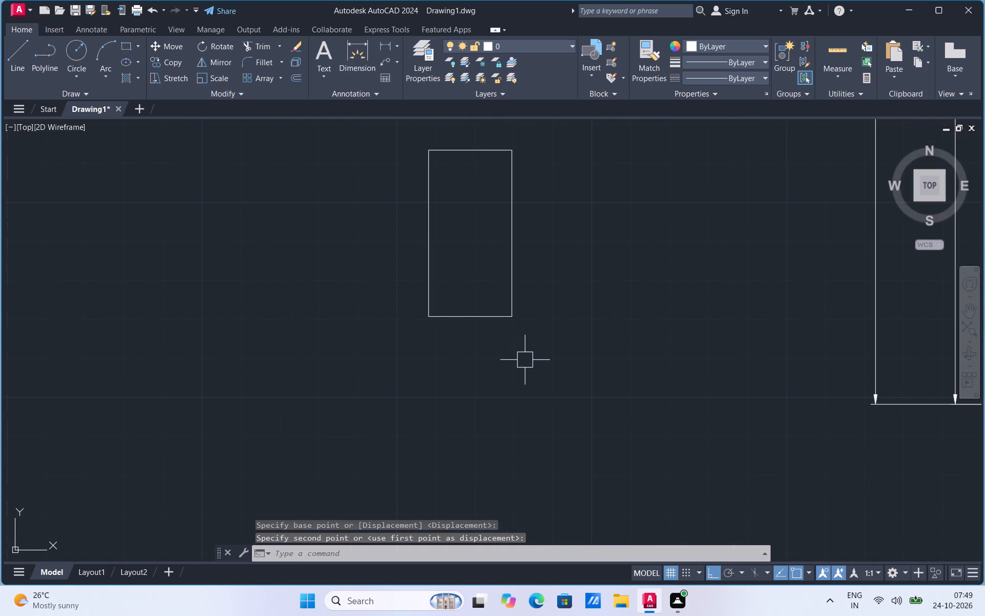
scroll(505, 192, "up", 1)
scroll(450, 309, "down", 1)
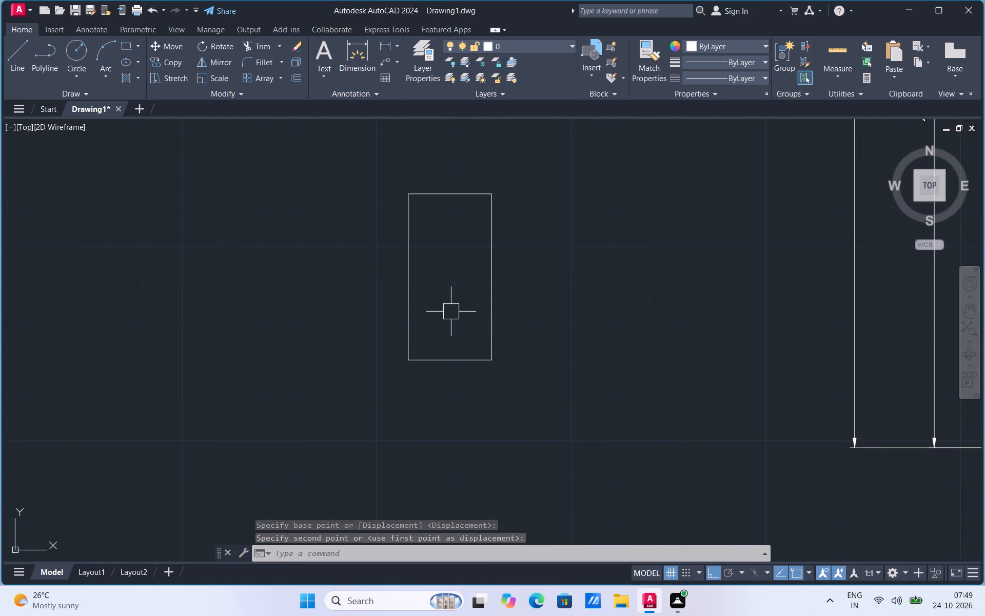
scroll(451, 312, "down", 2)
scroll(486, 350, "down", 1)
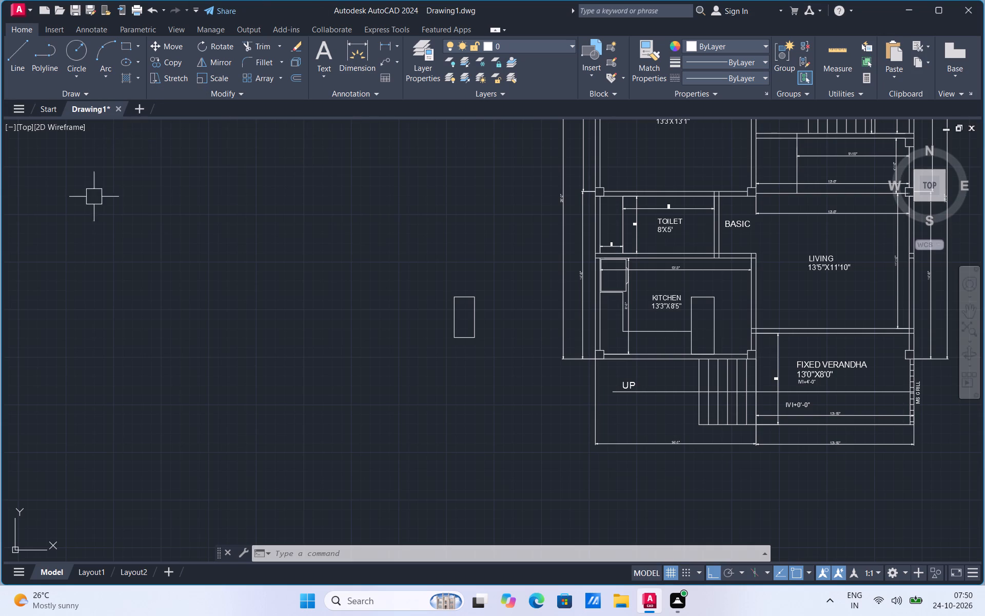
Draw a 6' wide by 8' high rectangle in the bedroom, starting on the inner face of its left wall.
scroll(269, 406, "down", 3)
scroll(329, 402, "up", 2)
scroll(300, 342, "up", 4)
scroll(331, 283, "down", 3)
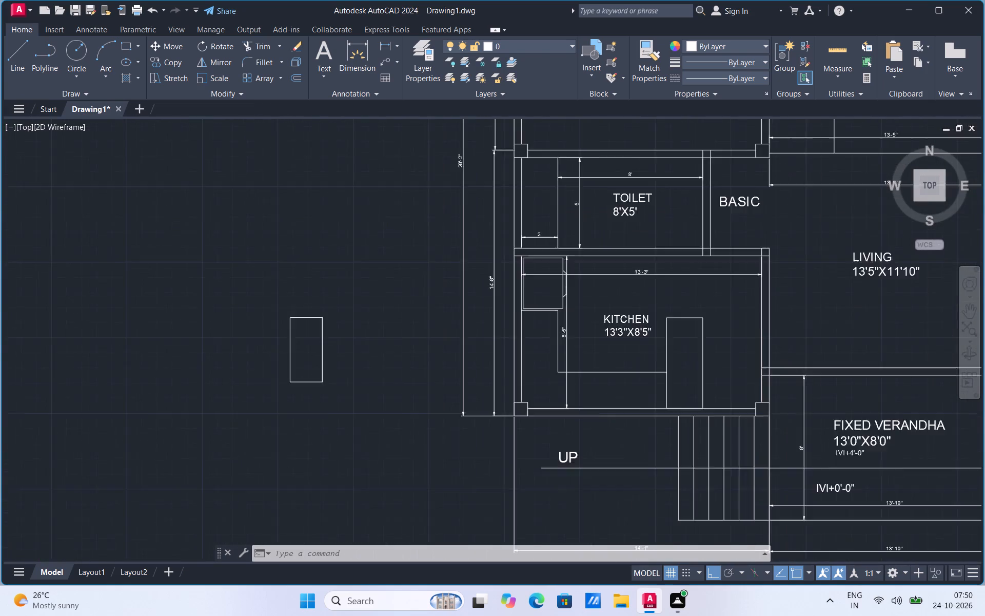
scroll(313, 318, "up", 3)
scroll(279, 333, "down", 4)
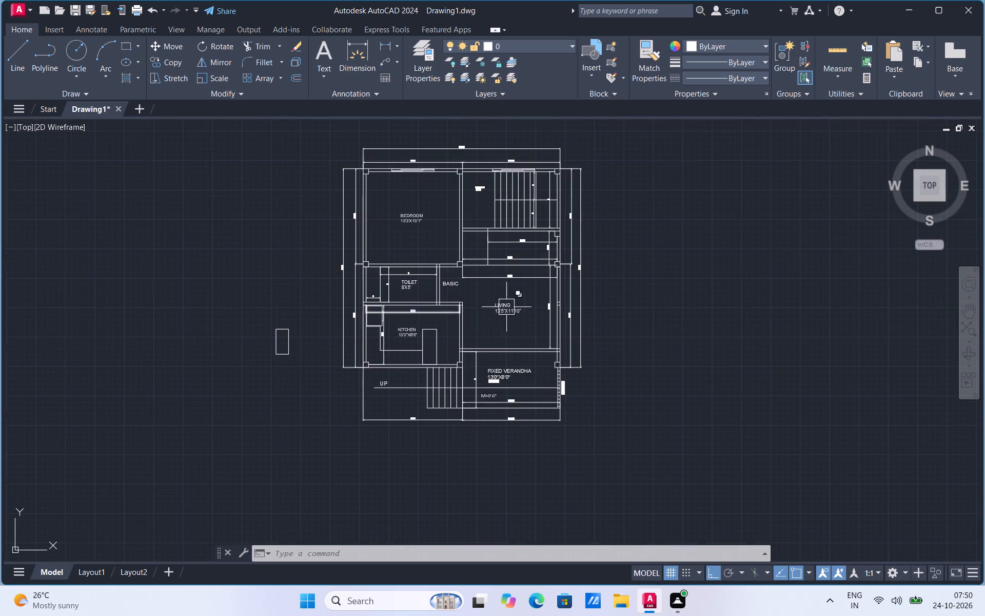
scroll(544, 269, "up", 3)
scroll(558, 302, "down", 3)
scroll(415, 207, "up", 3)
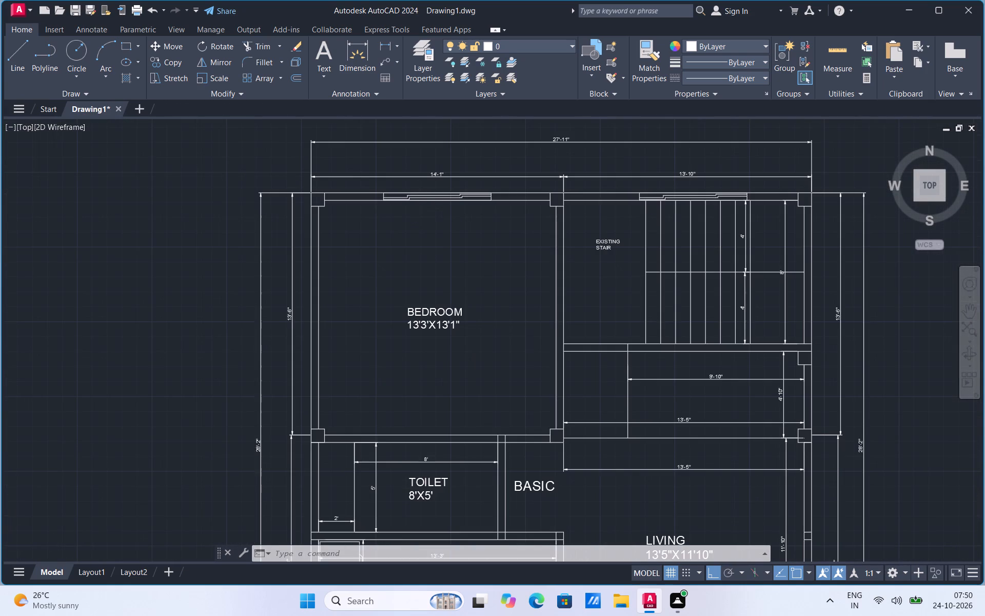
scroll(496, 243, "down", 1)
scroll(385, 322, "up", 1)
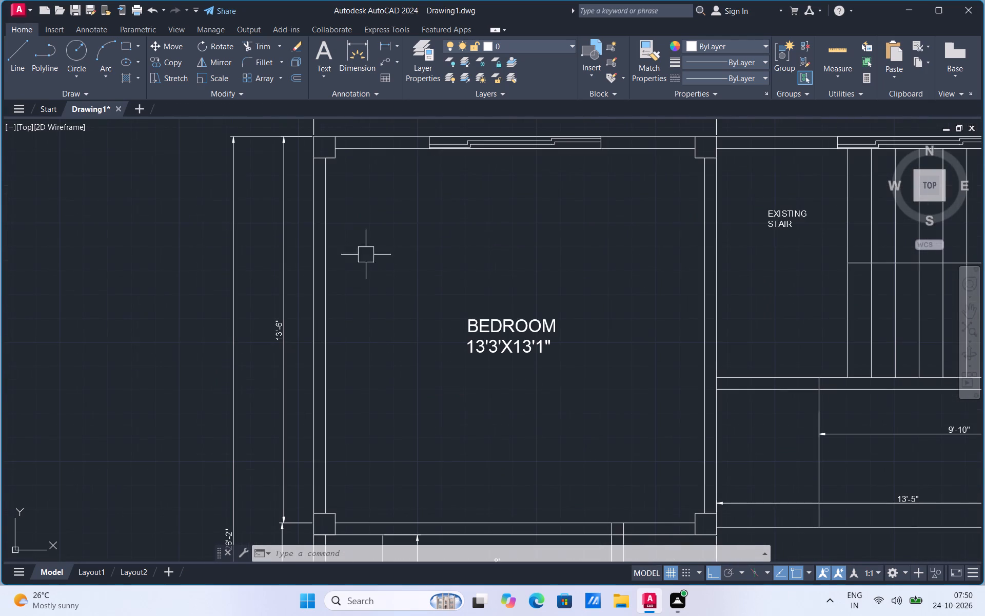
left_click(136, 47)
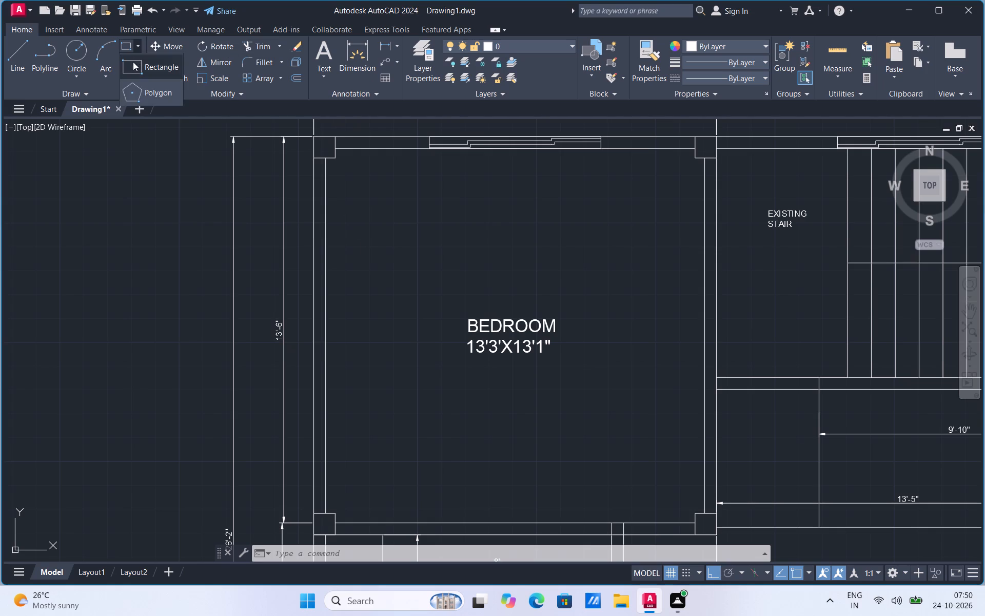
left_click(132, 64)
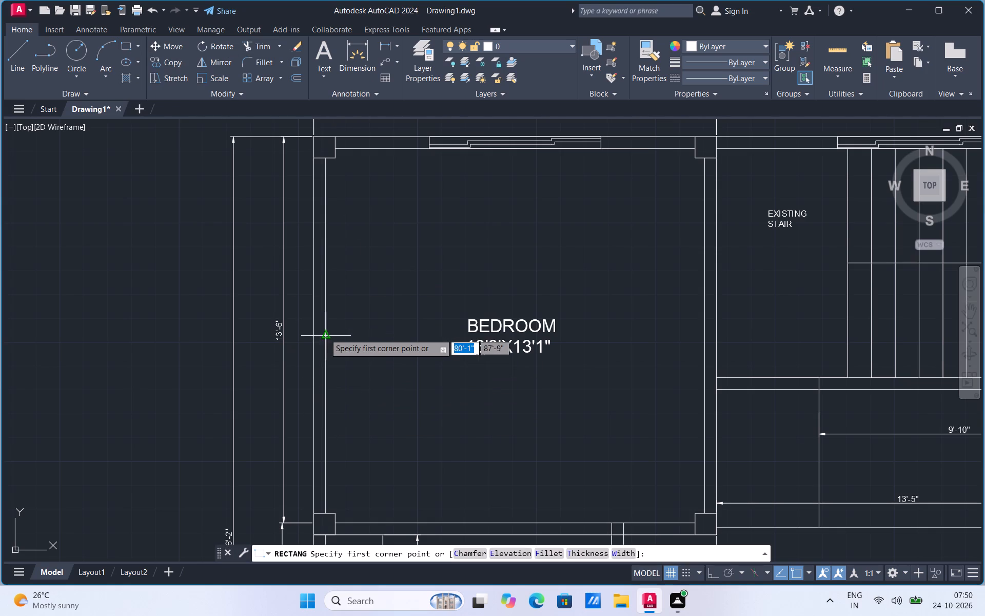
scroll(326, 335, "down", 2)
scroll(359, 382, "up", 2)
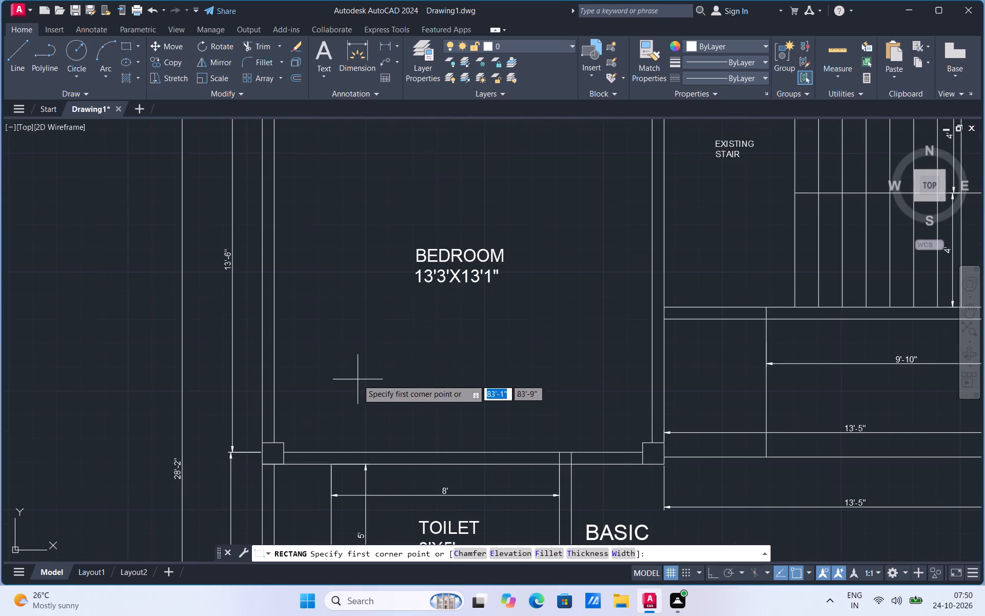
left_click(274, 361)
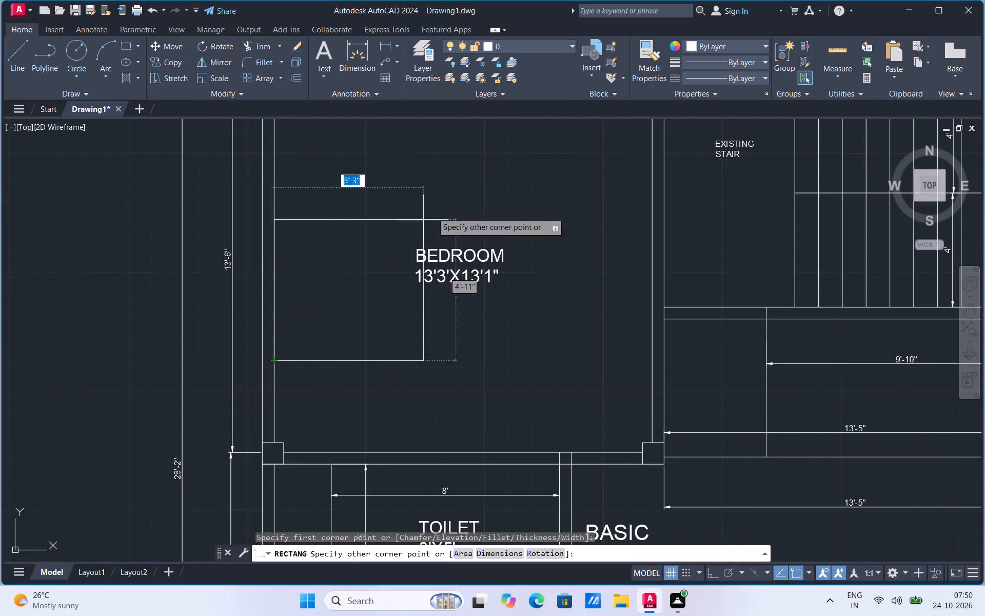
type("6',")
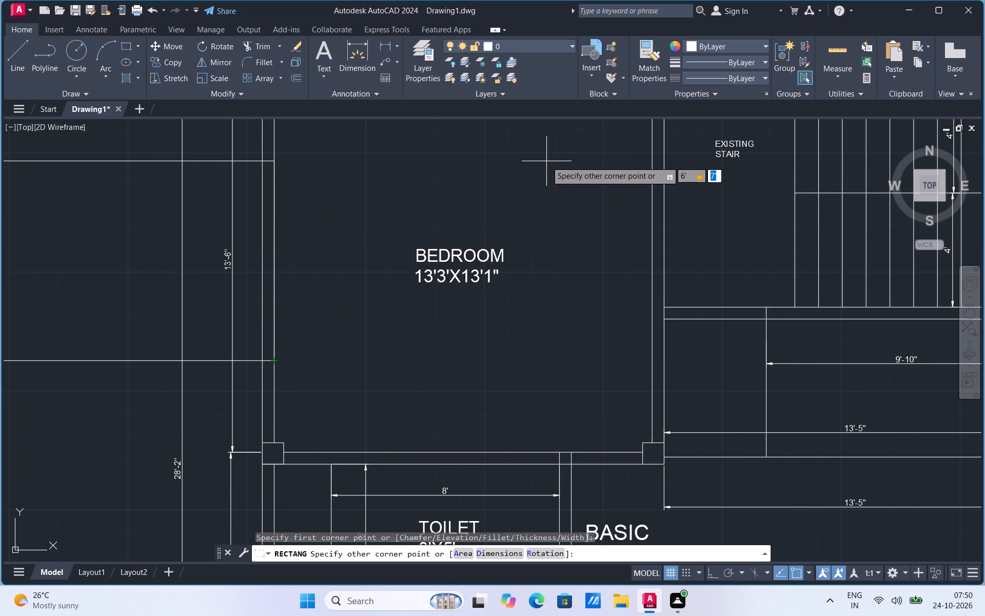
type("8'")
key("Return")
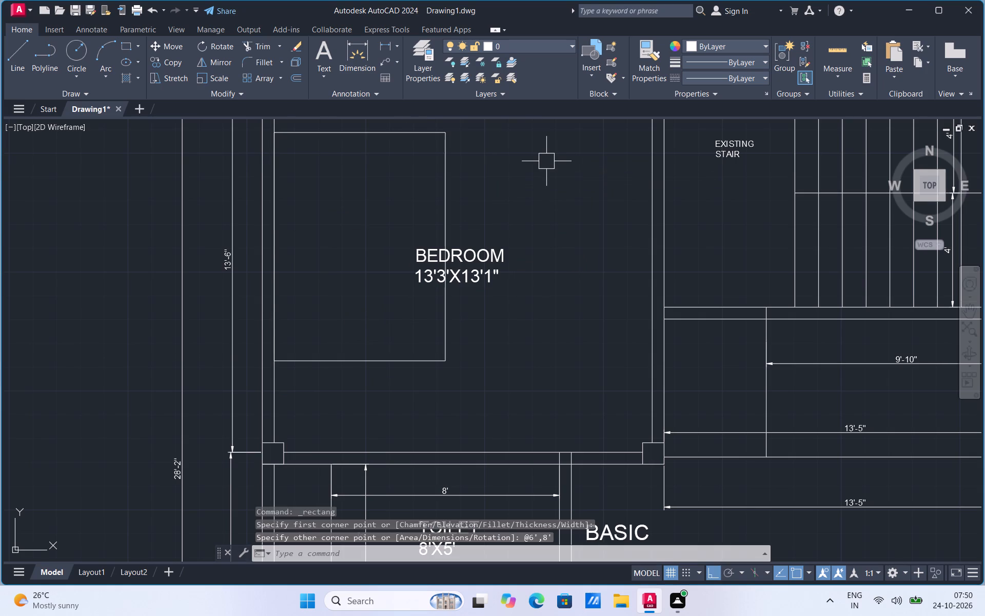
Move the 6' by 8' bedroom rectangle horizontally to the empty area left of the floor plan.
scroll(553, 257, "down", 2)
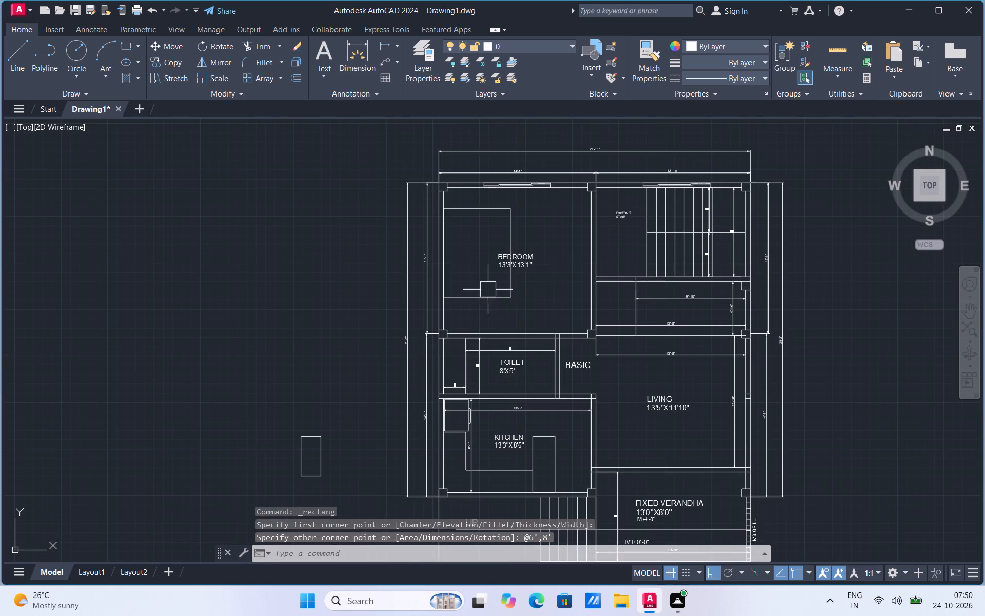
left_click(485, 293)
right_click(485, 294)
left_click(522, 365)
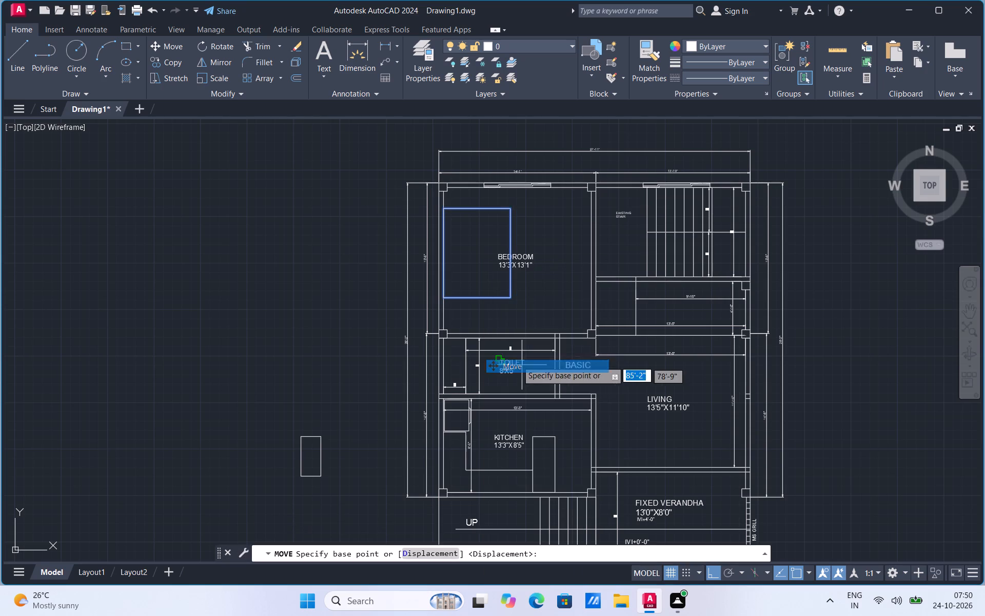
left_click_drag(499, 327, 478, 327)
left_click(289, 321)
Rotate the moved 6' by 8' rectangle 270° about its lower-left corner so its long side lies horizontal.
left_click(279, 303)
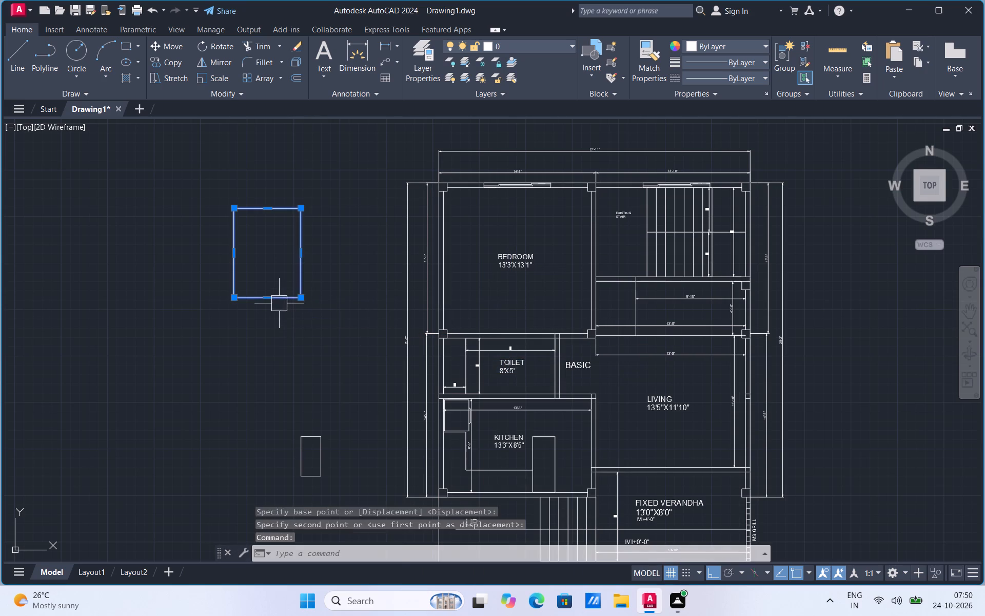
right_click(279, 303)
left_click(305, 408)
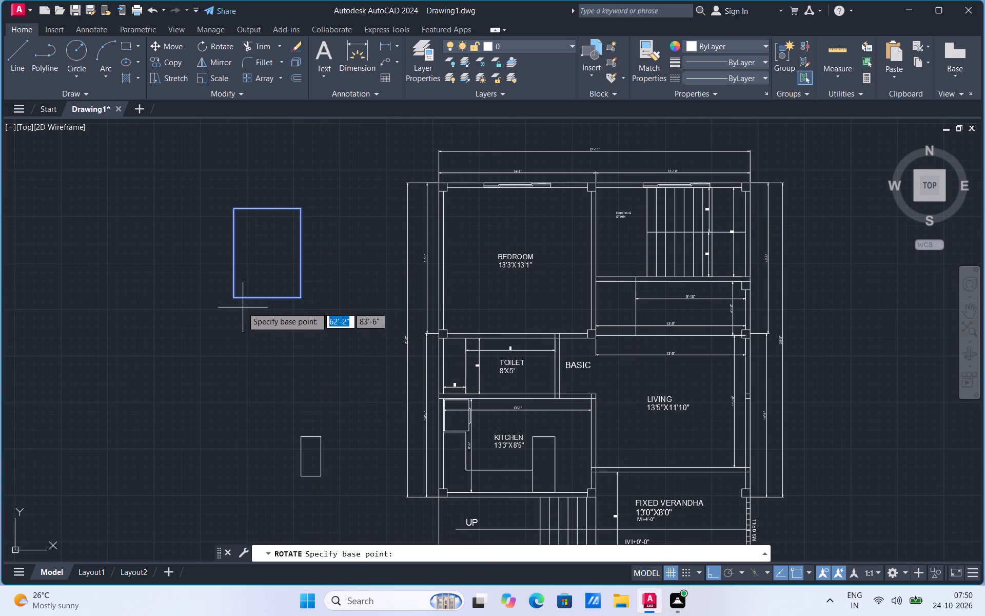
left_click(233, 301)
left_click(231, 310)
scroll(364, 276, "down", 1)
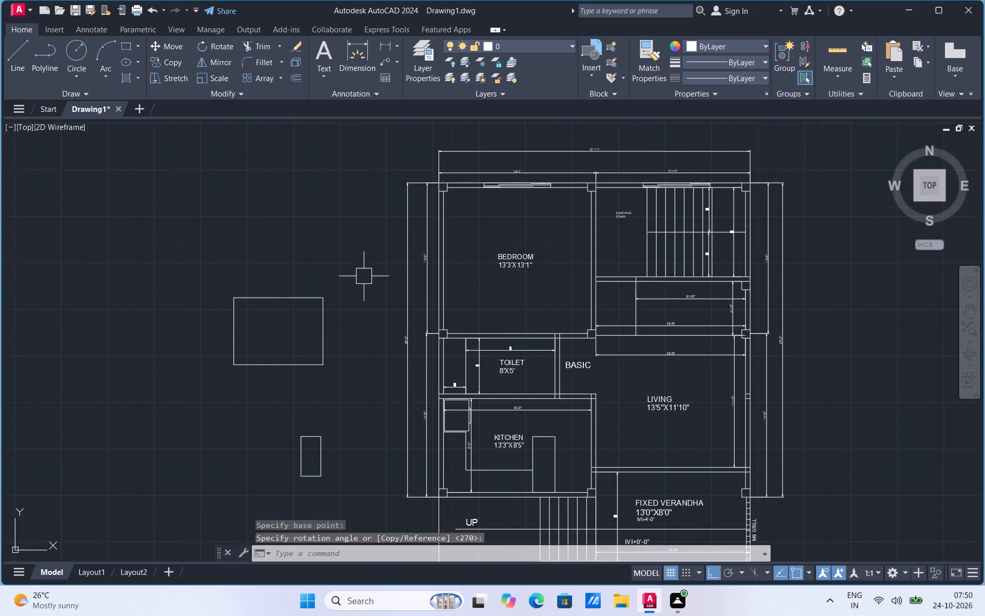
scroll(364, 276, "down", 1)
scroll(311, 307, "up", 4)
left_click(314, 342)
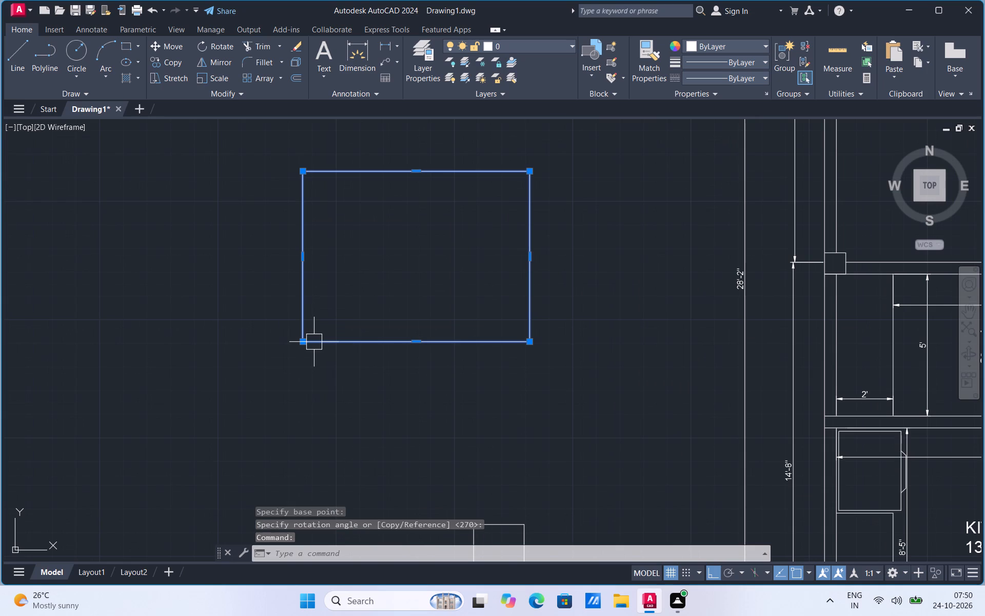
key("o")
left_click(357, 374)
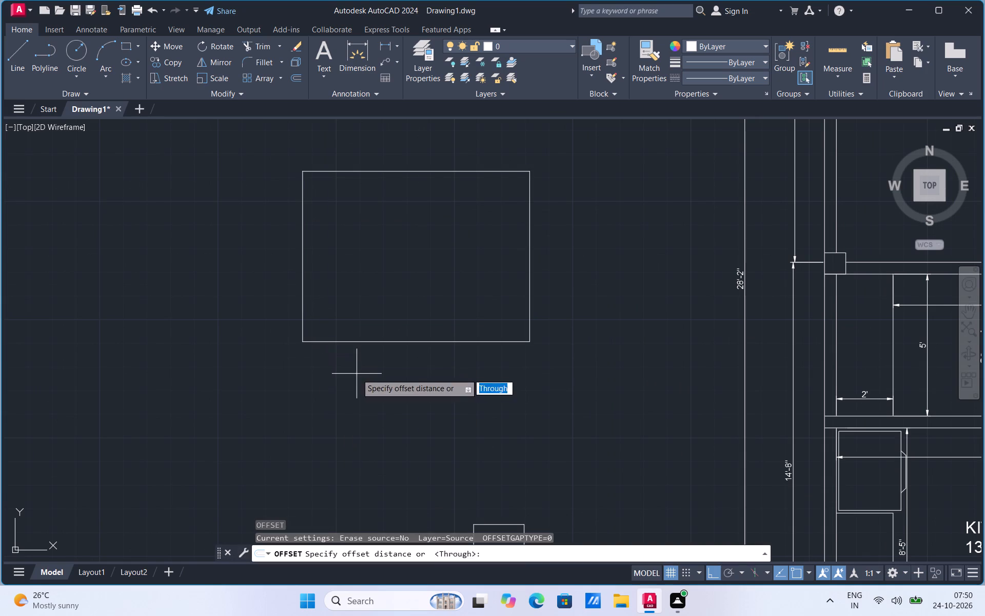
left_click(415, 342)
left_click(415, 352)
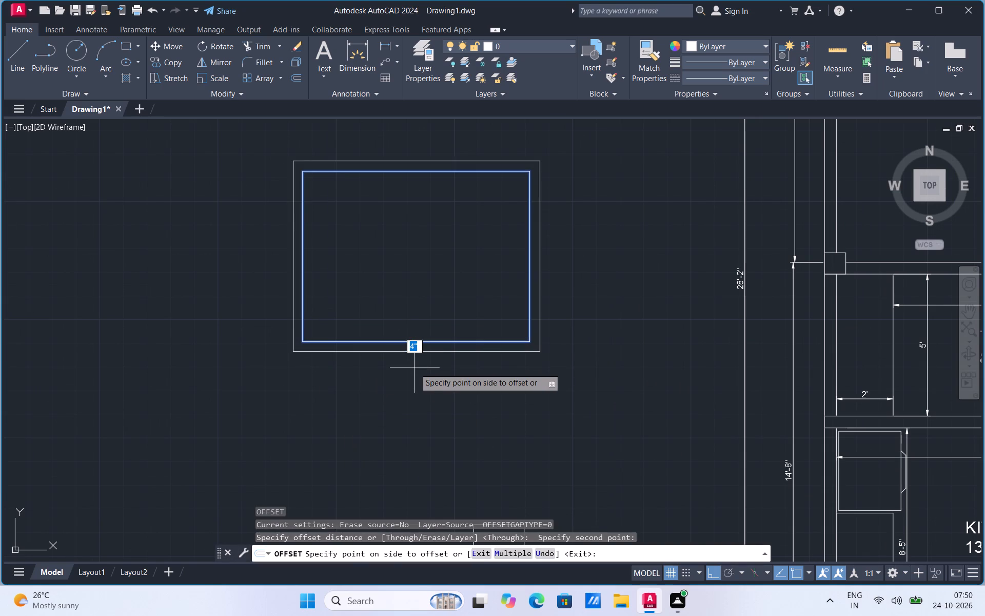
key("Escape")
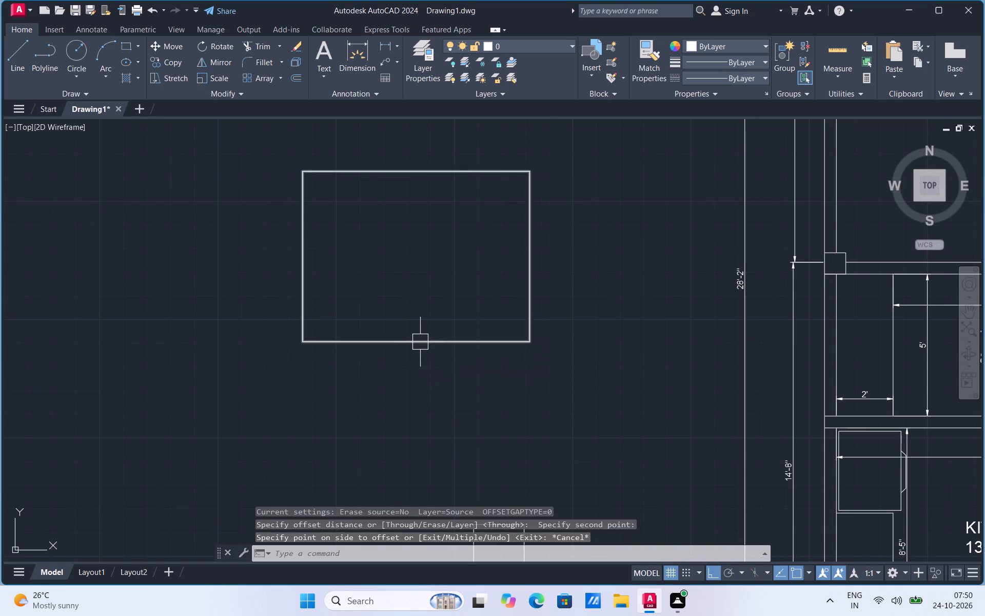
Offset the rotated rectangle outward by 2".
left_click(420, 342)
key("o")
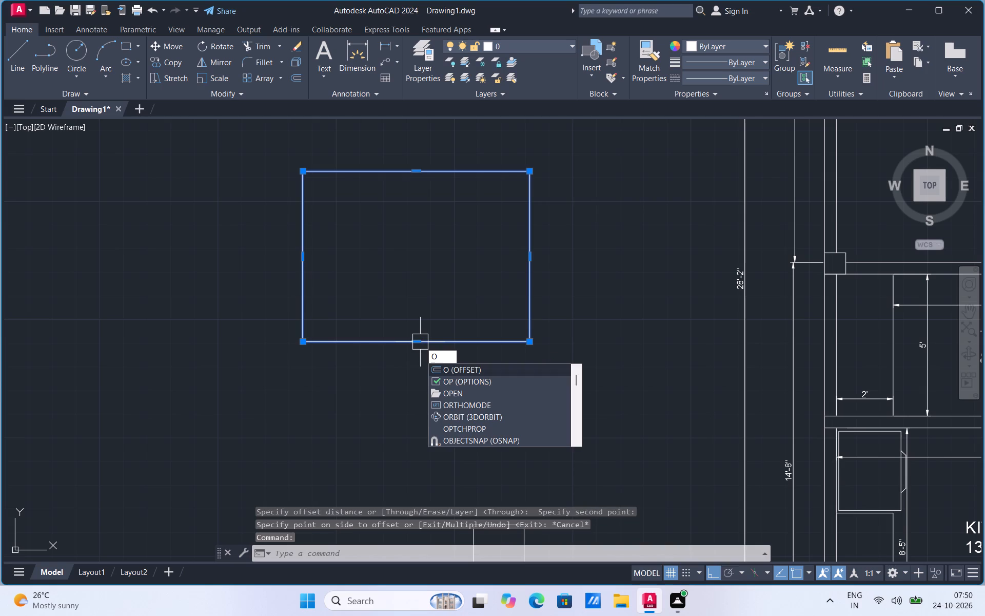
left_click(467, 370)
left_click(413, 344)
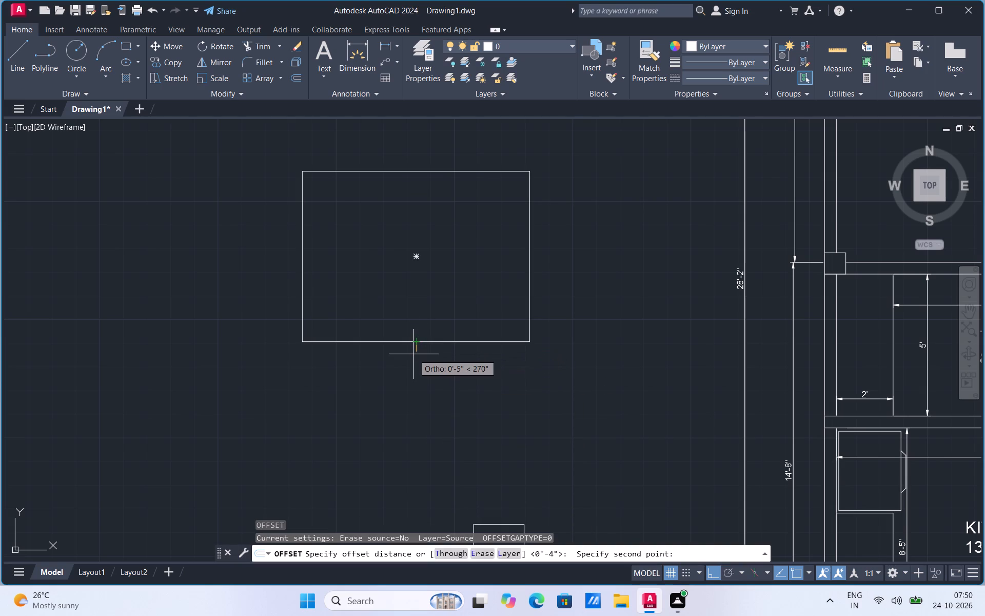
key("2")
key("Return")
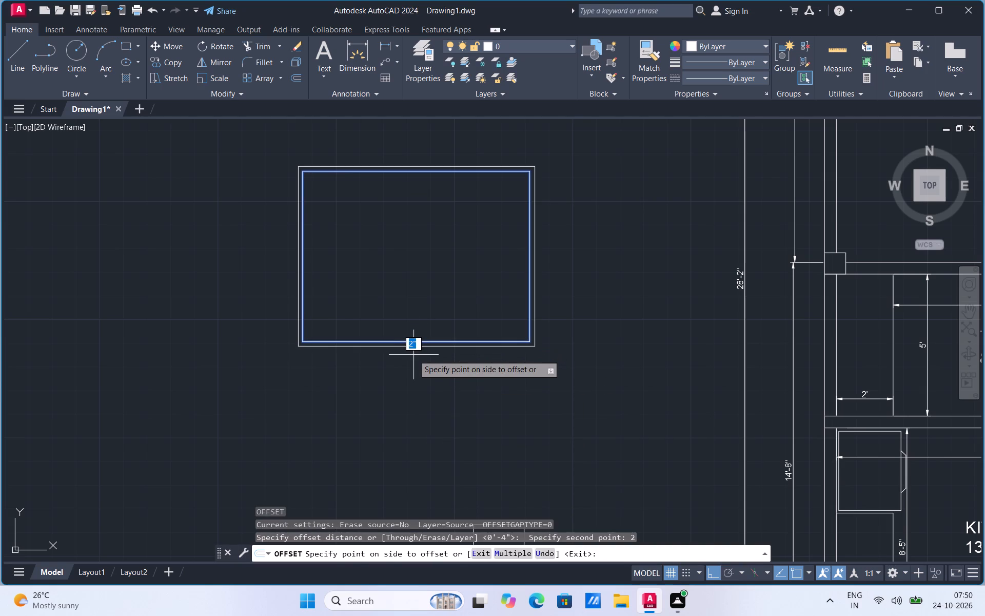
left_click(413, 355)
Draw a vertical centre line between the midpoints of the inner rectangle's top and bottom edges.
left_click(21, 60)
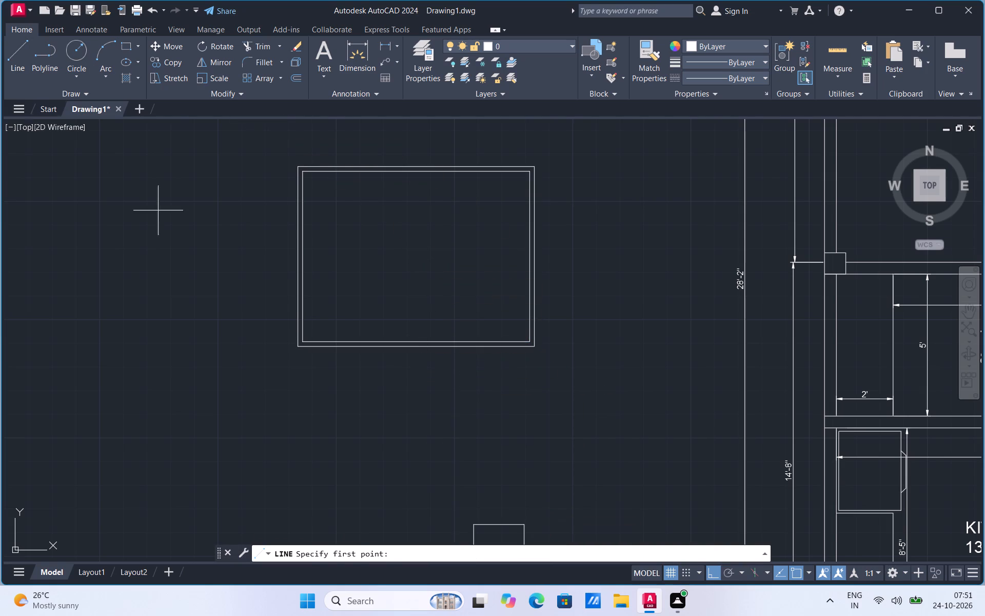
left_click_drag(420, 167, 417, 176)
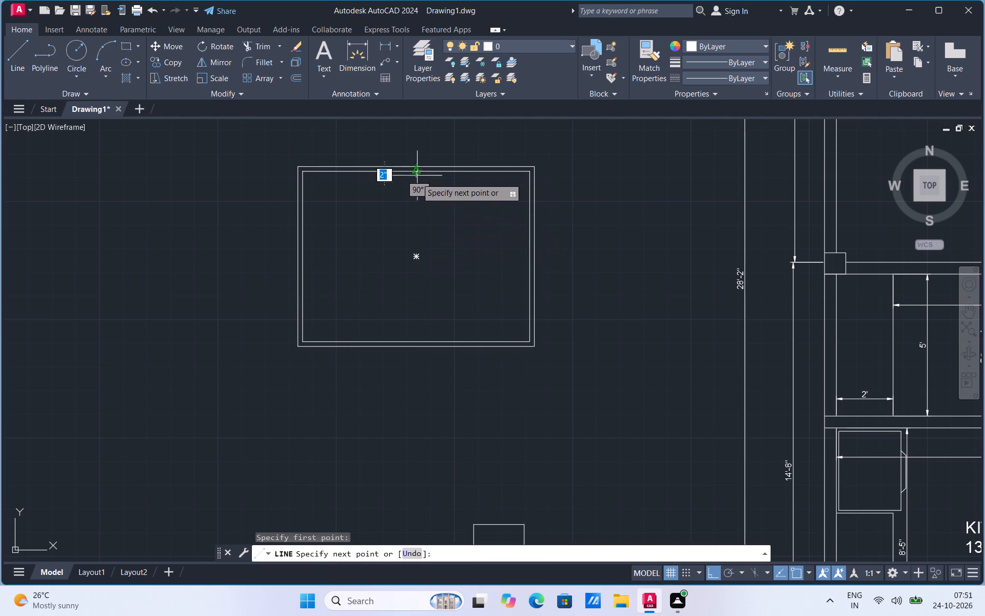
left_click(413, 342)
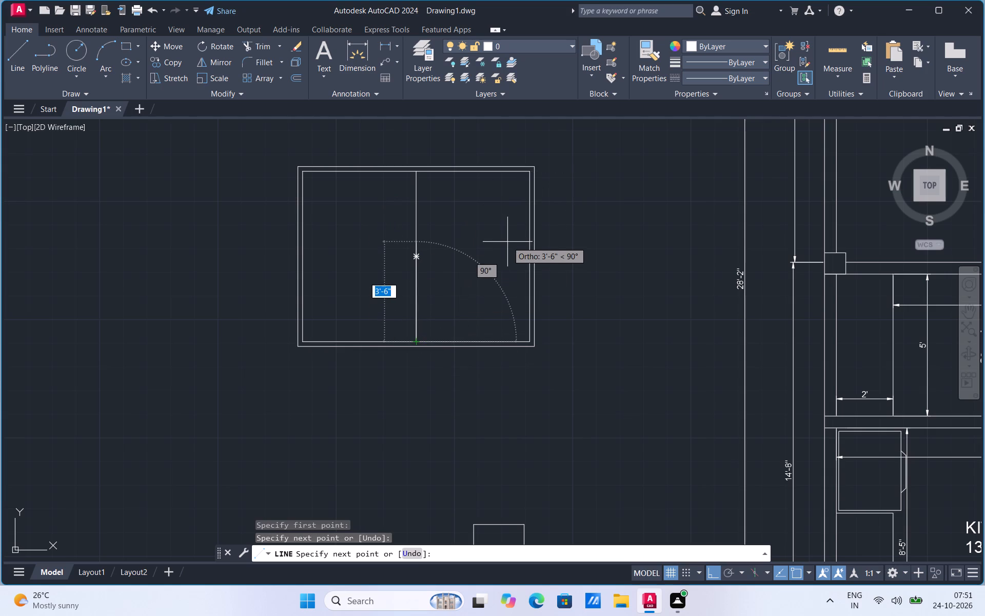
key("Escape")
Draw a 2' by 2' square starting at the outer rectangle's lower-left corner.
left_click(135, 47)
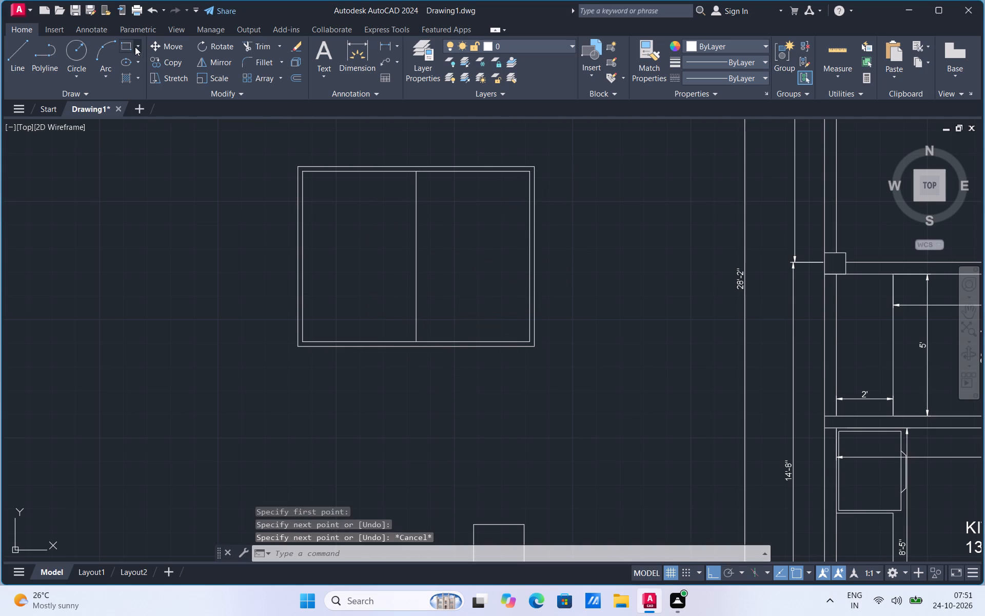
left_click(135, 68)
left_click(295, 345)
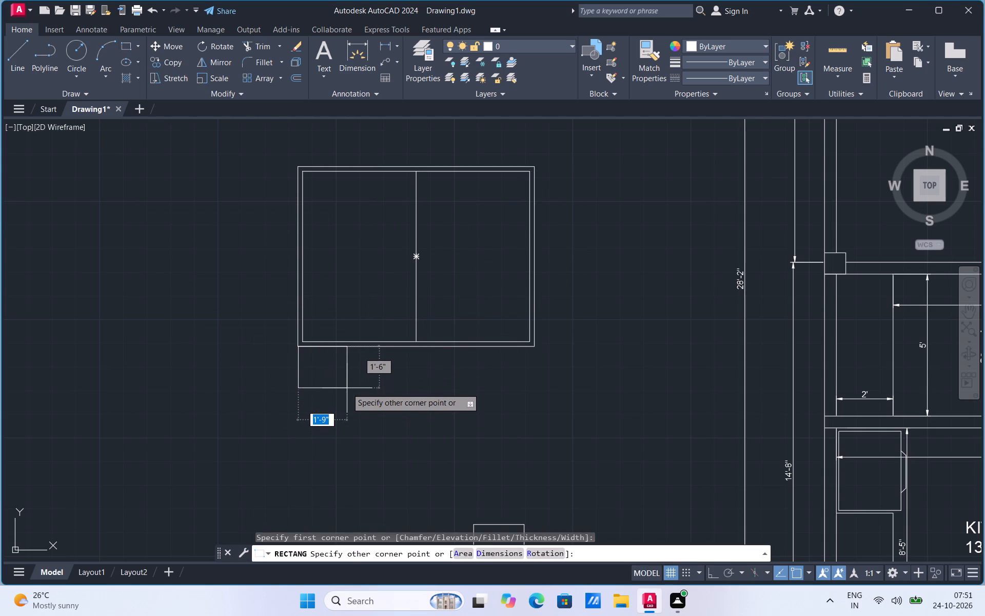
scroll(347, 388, "up", 2)
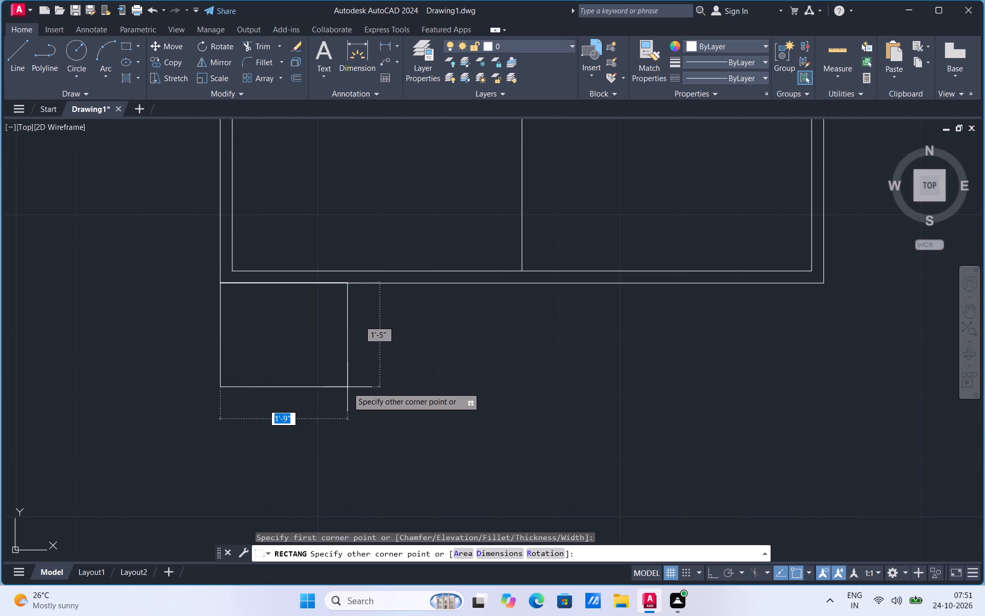
type("2',2'")
key("Return")
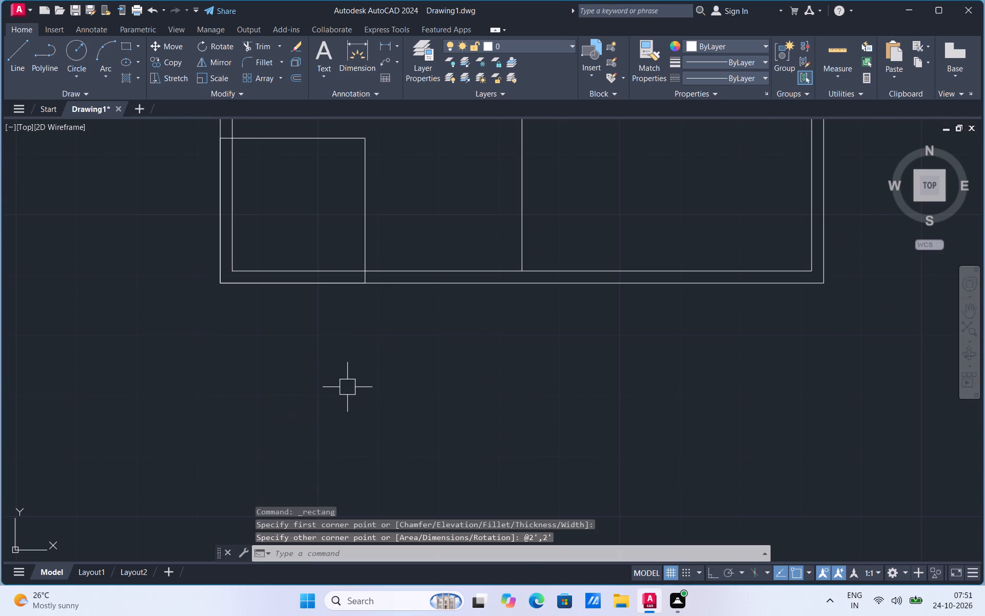
Move the 2' square straight down so its top-left corner meets the outer rectangle's lower-left corner.
scroll(363, 386, "down", 2)
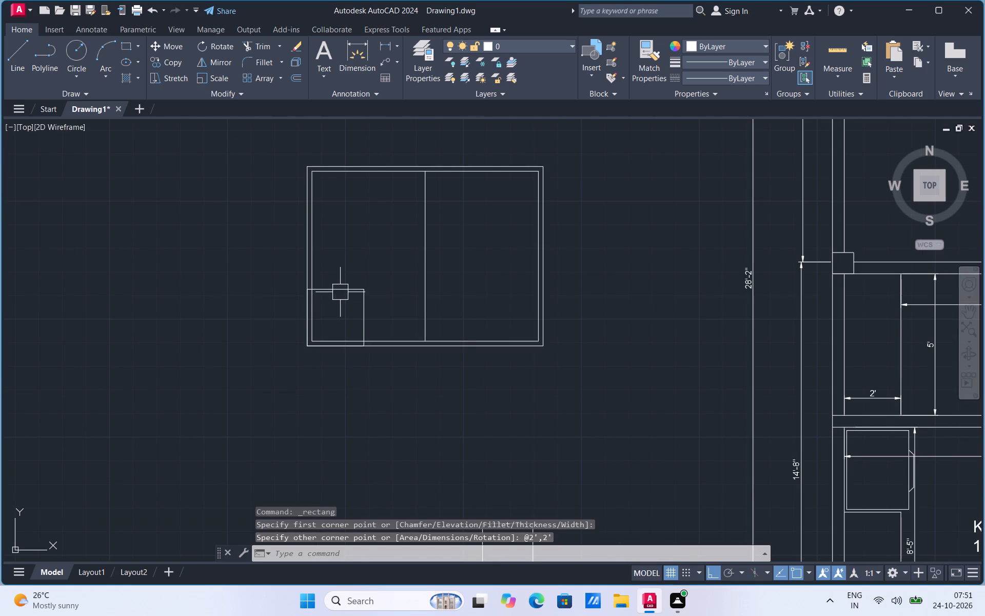
left_click(341, 291)
right_click(341, 291)
left_click(366, 364)
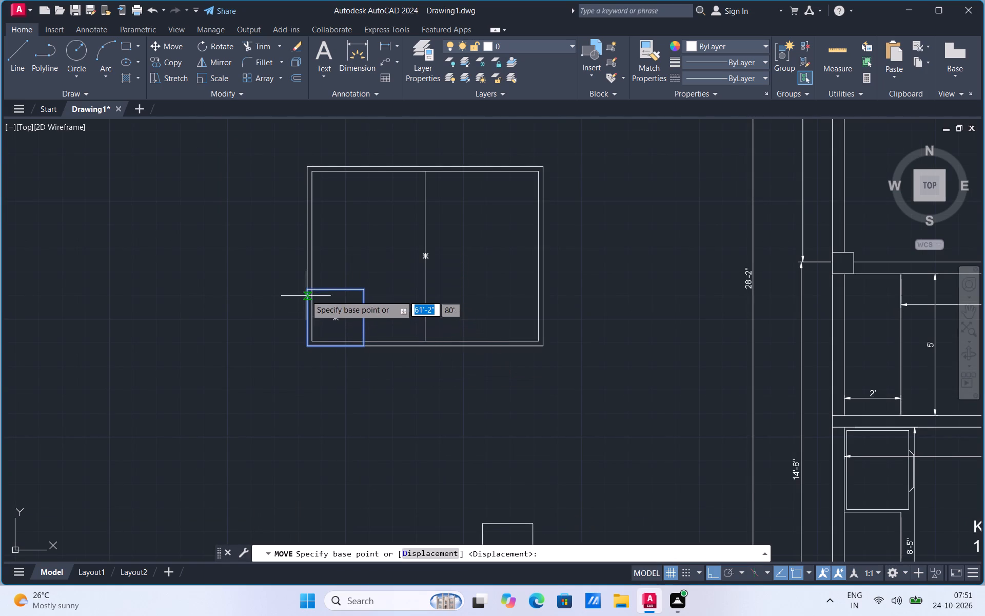
left_click_drag(305, 288, 305, 293)
left_click(308, 346)
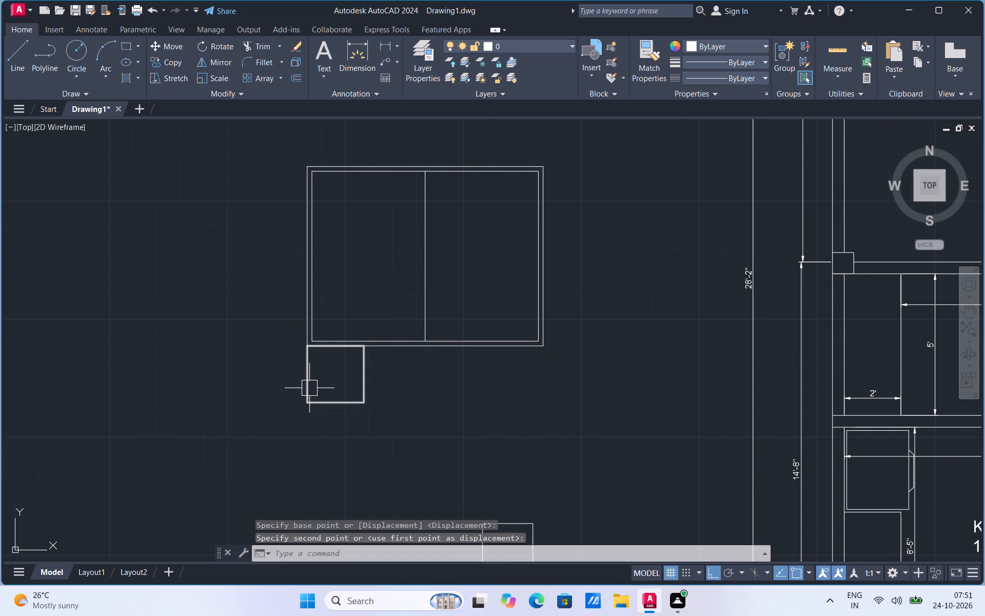
Copy the 2' square from its lower-left corner to the outer rectangle's top-left corner, so the copy sits directly above.
left_click(309, 396)
right_click(309, 396)
left_click(342, 192)
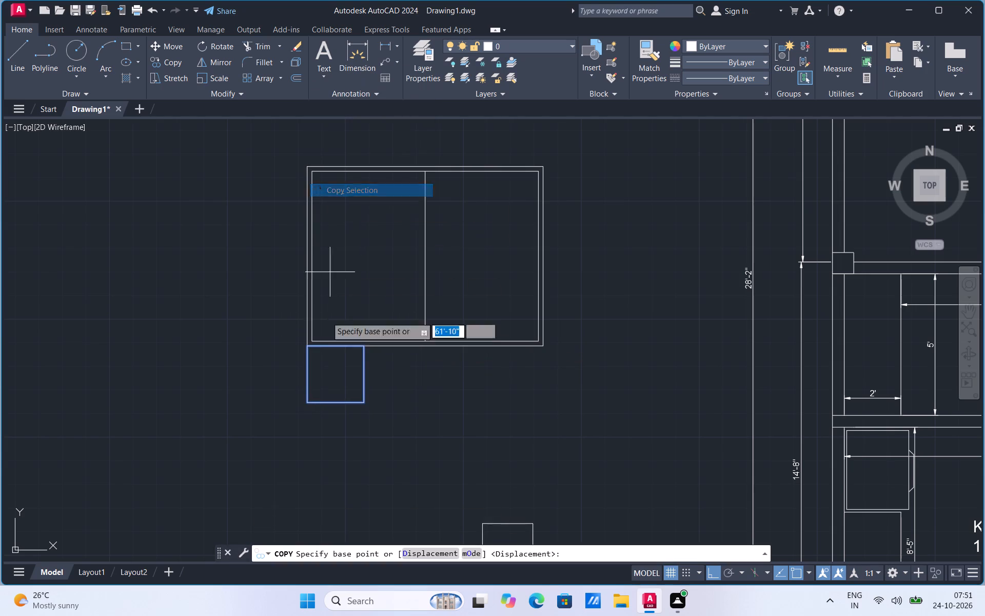
left_click(309, 406)
scroll(308, 407, "down", 2)
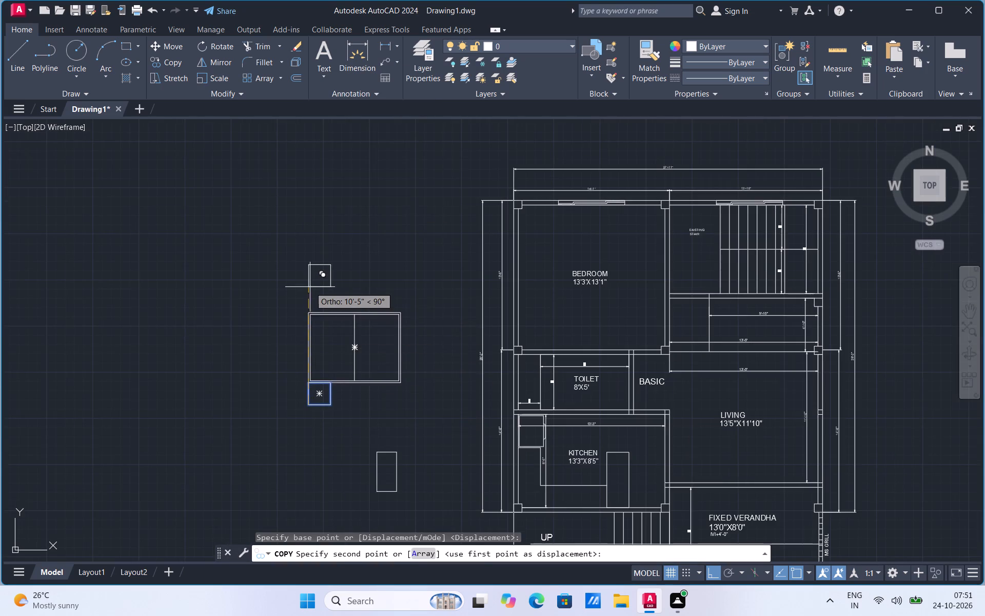
scroll(309, 285, "up", 3)
left_click(303, 396)
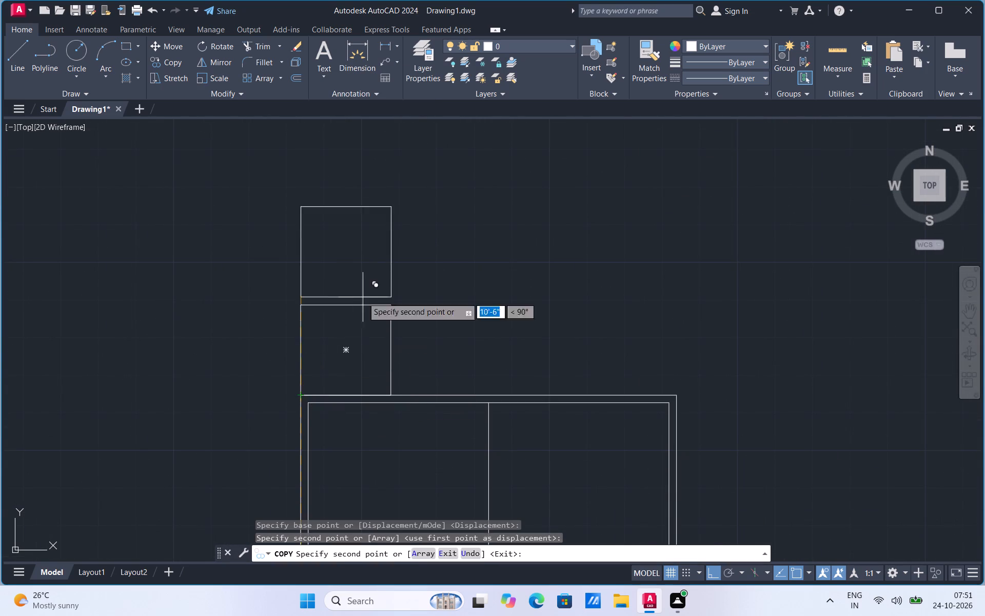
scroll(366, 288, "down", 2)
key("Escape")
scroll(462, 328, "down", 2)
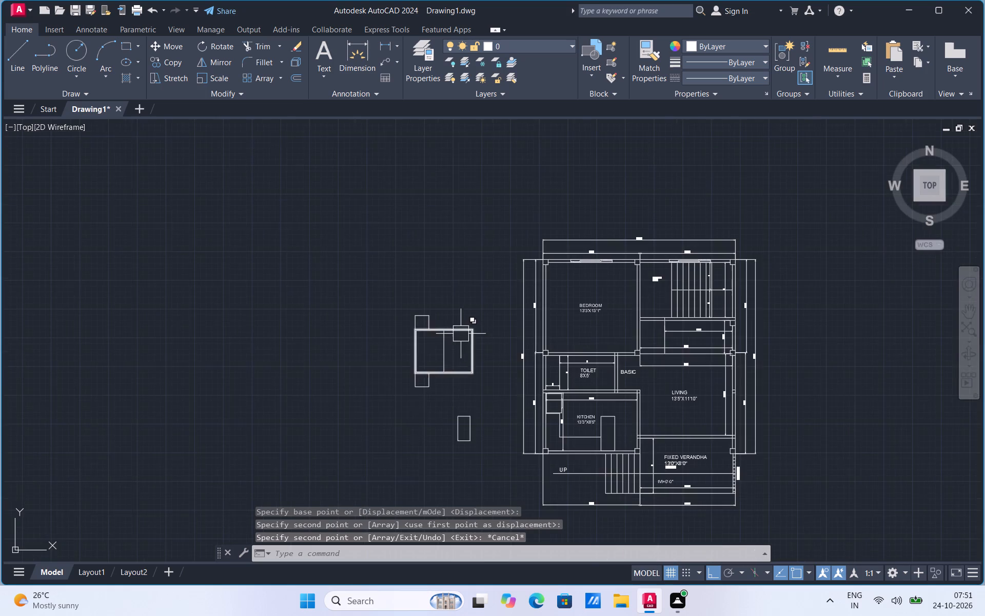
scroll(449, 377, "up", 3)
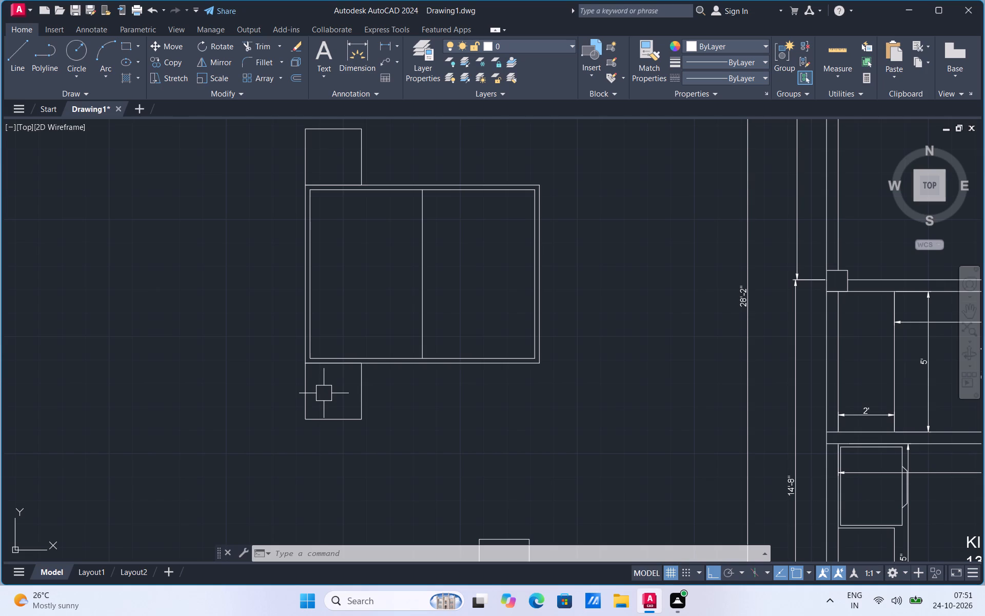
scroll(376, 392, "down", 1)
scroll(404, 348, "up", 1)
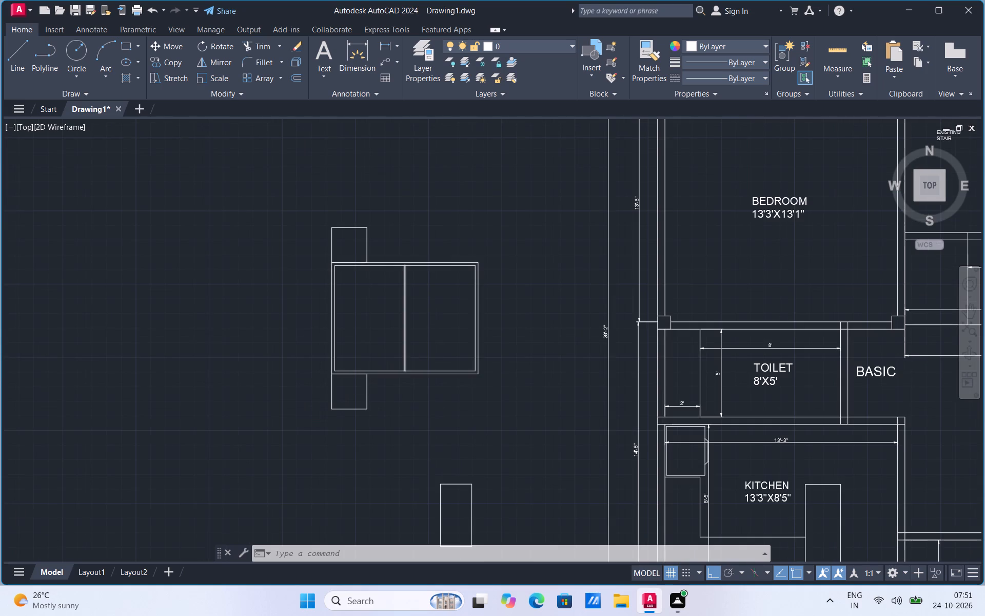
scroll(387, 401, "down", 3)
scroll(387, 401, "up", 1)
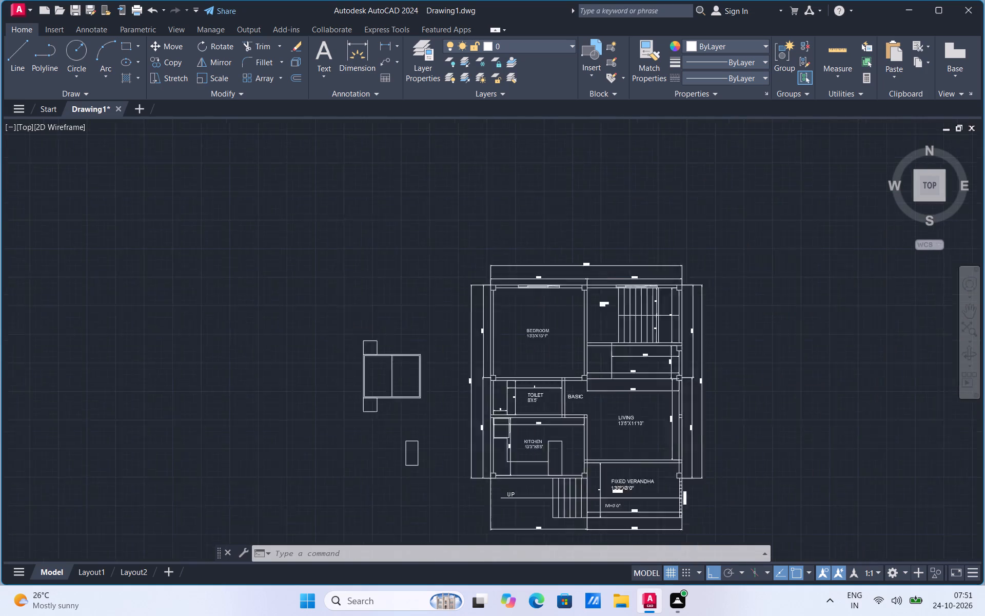
Rotate the small upright rectangle below the bed to 270° about its lower-right corner so it lies horizontally.
scroll(387, 401, "up", 1)
scroll(397, 384, "down", 2)
scroll(405, 454, "up", 2)
left_click(412, 442)
right_click(412, 442)
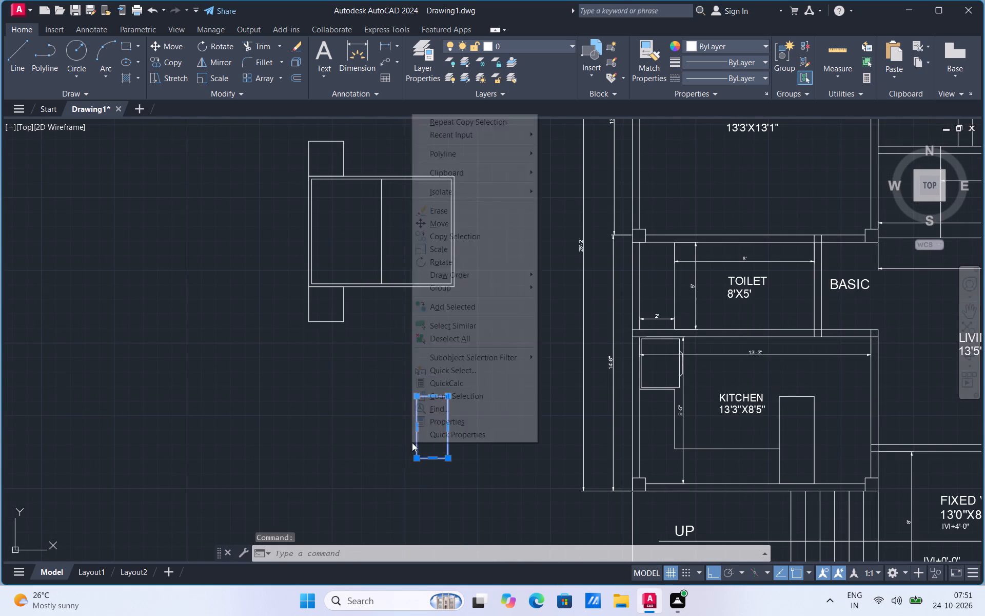
left_click(449, 260)
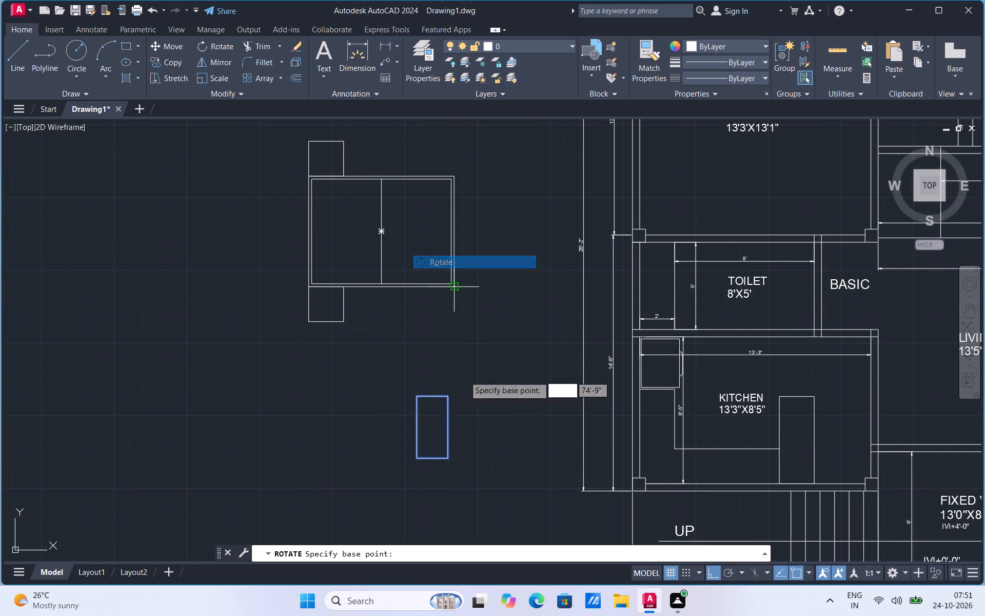
left_click(445, 457)
left_click(434, 475)
Copy the horizontal rectangle from its top-left corner to the lower-left corner of the lower 2' side table.
left_click(458, 459)
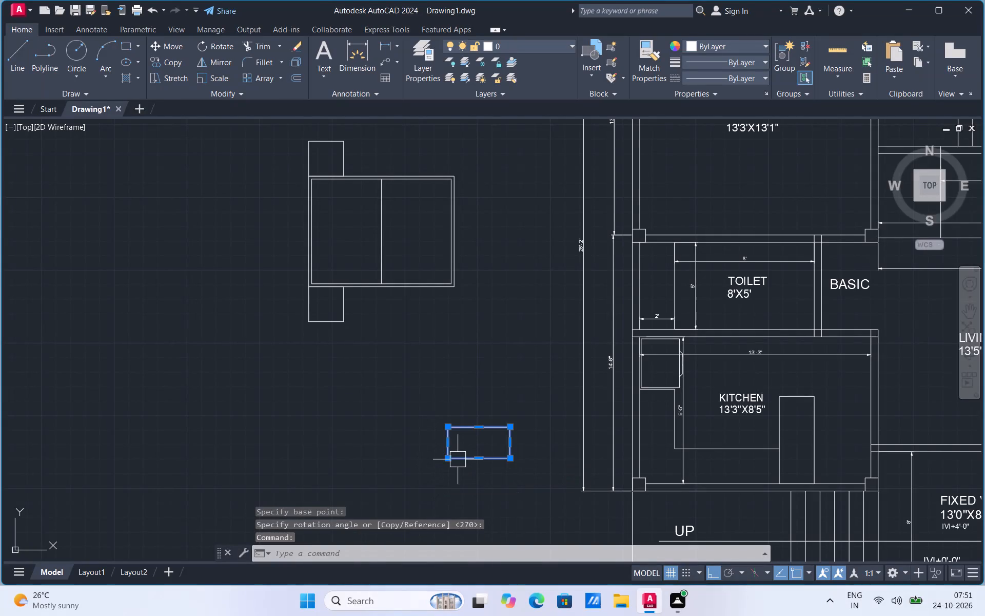
right_click(458, 459)
left_click_drag(494, 242, 491, 255)
left_click(447, 429)
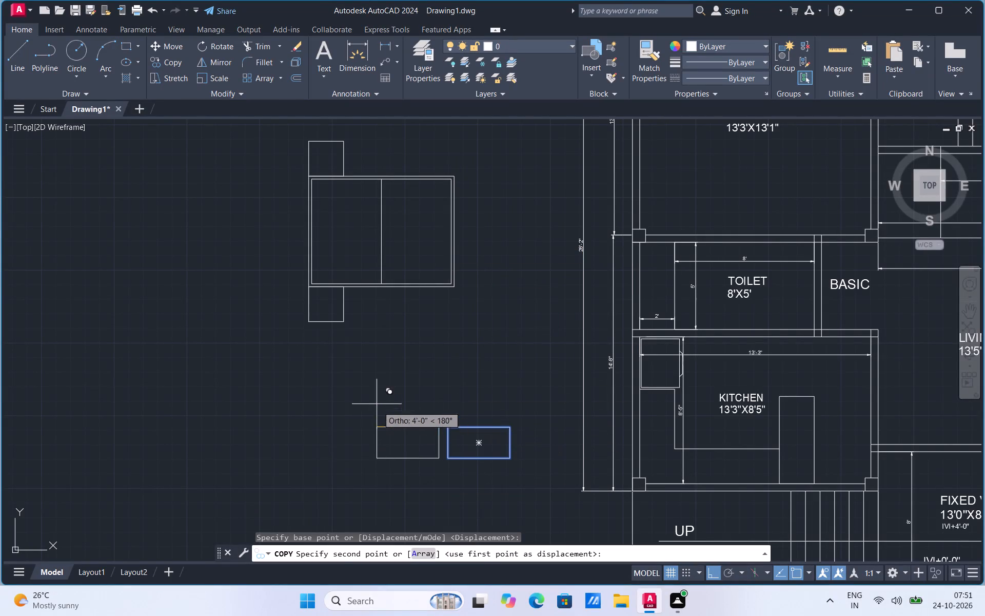
left_click(305, 322)
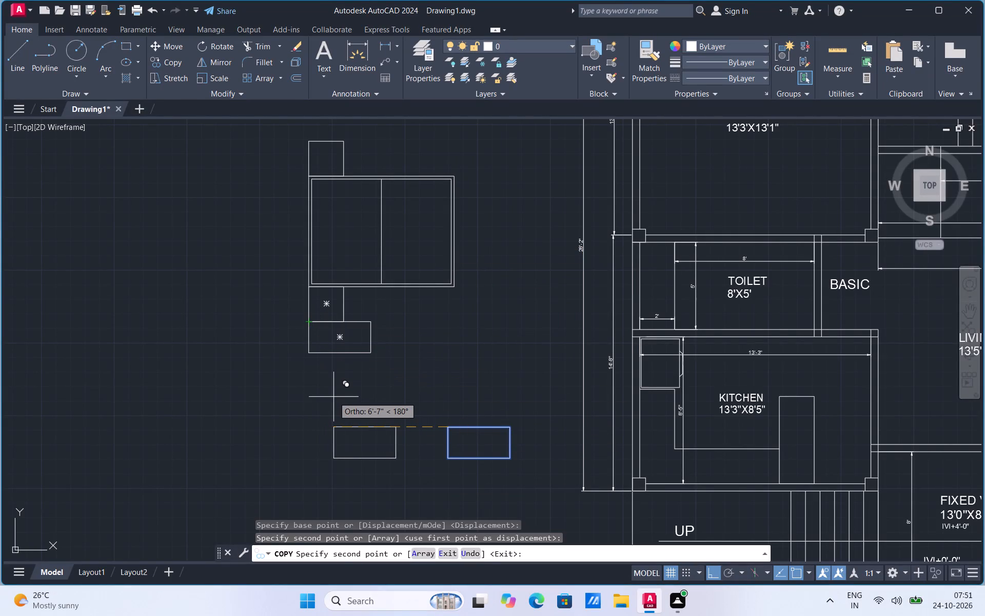
key("Escape")
Delete the original horizontal rectangle, keeping the copy under the lower side table.
left_click(342, 355)
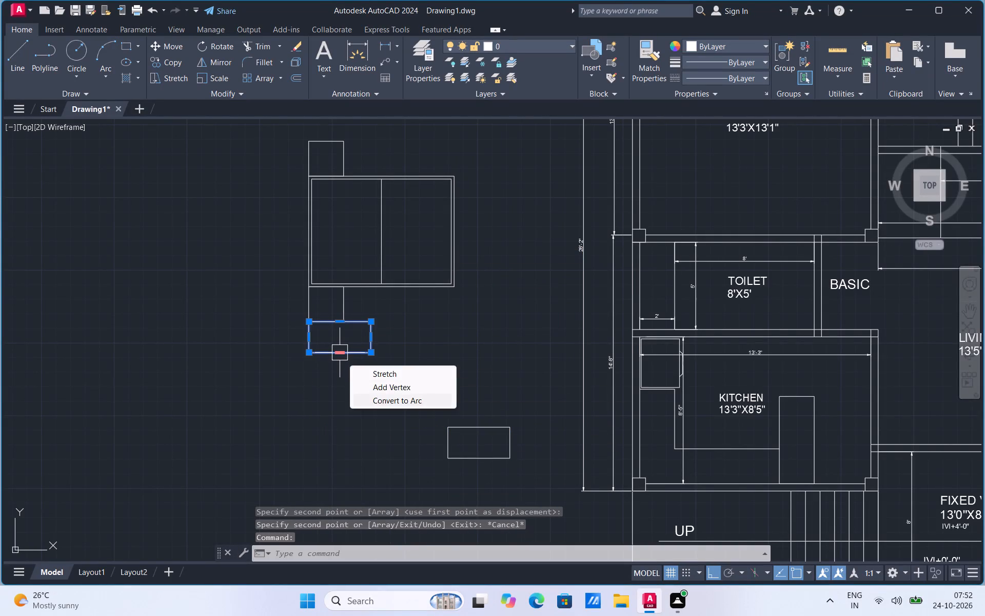
key("Escape")
left_click(498, 429)
key("Delete")
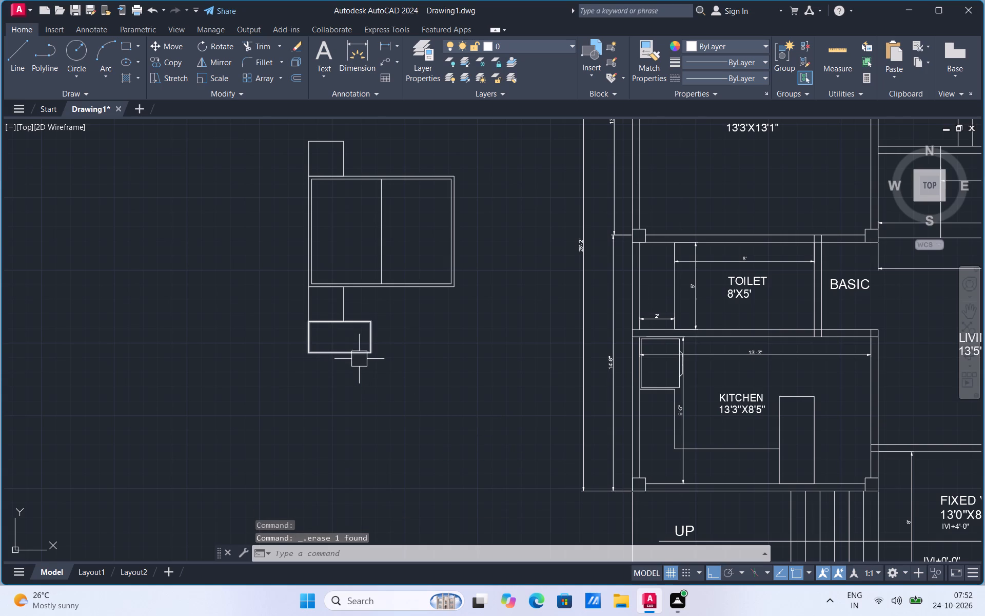
Move the copied rectangle straight down from its top-left corner, leaving a gap below the lower side table.
left_click(359, 357)
right_click(359, 357)
left_click(379, 140)
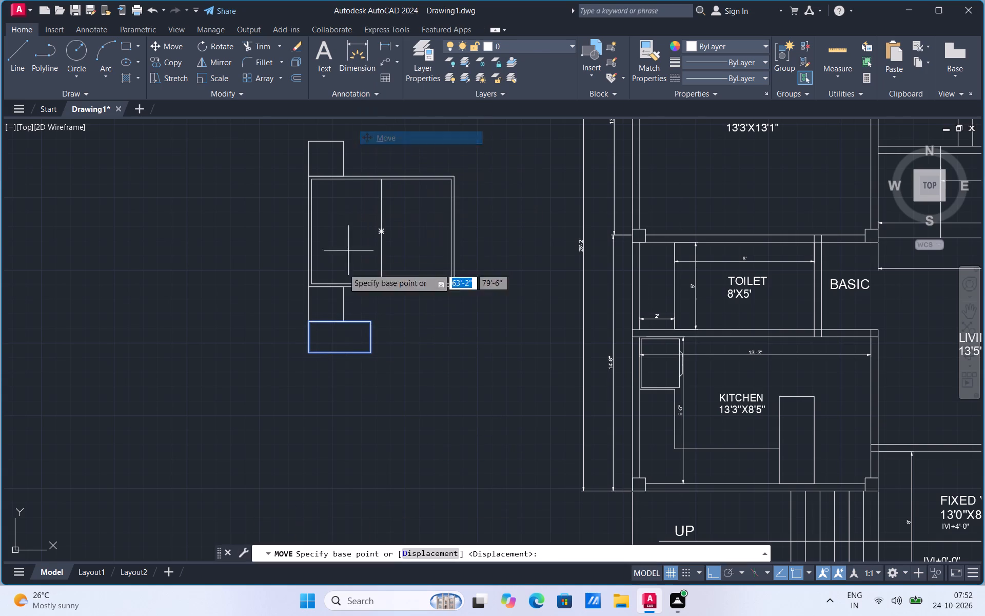
left_click(310, 323)
left_click(306, 367)
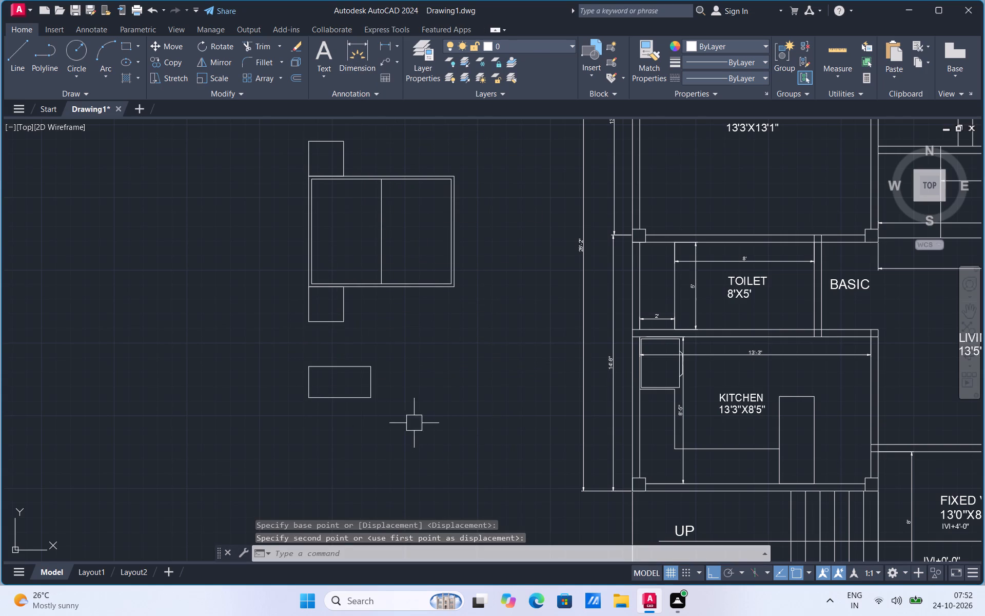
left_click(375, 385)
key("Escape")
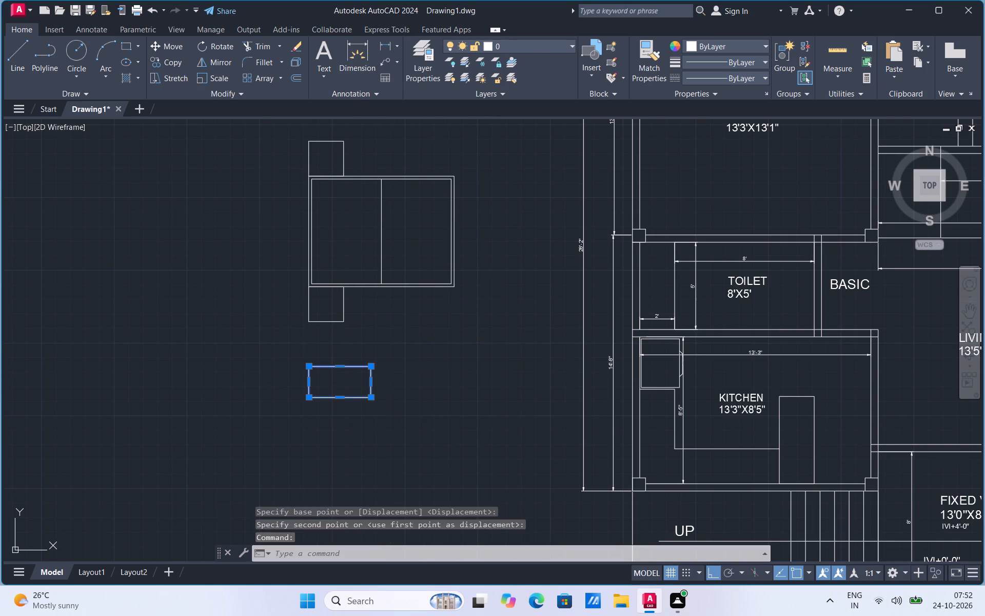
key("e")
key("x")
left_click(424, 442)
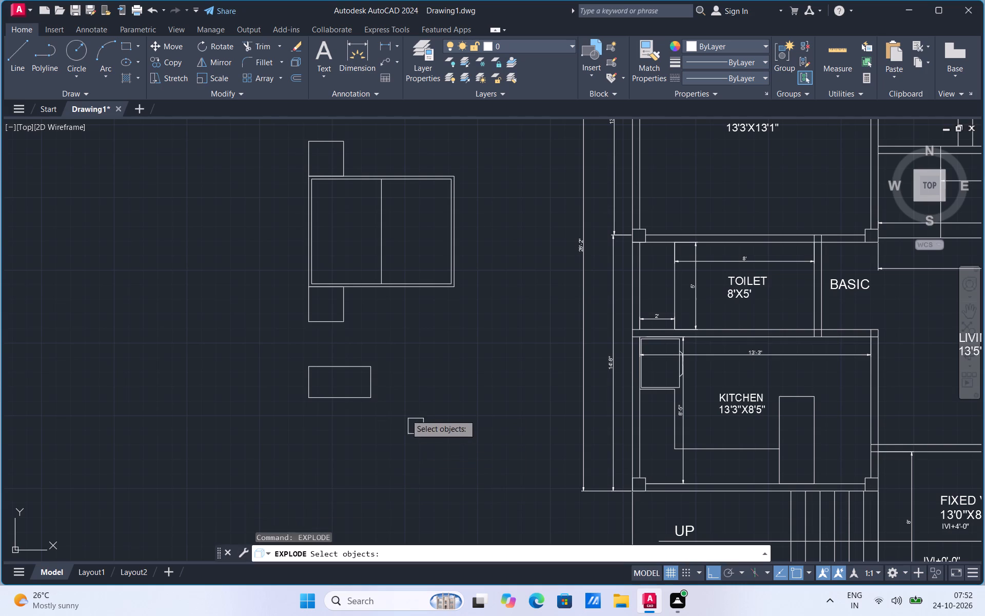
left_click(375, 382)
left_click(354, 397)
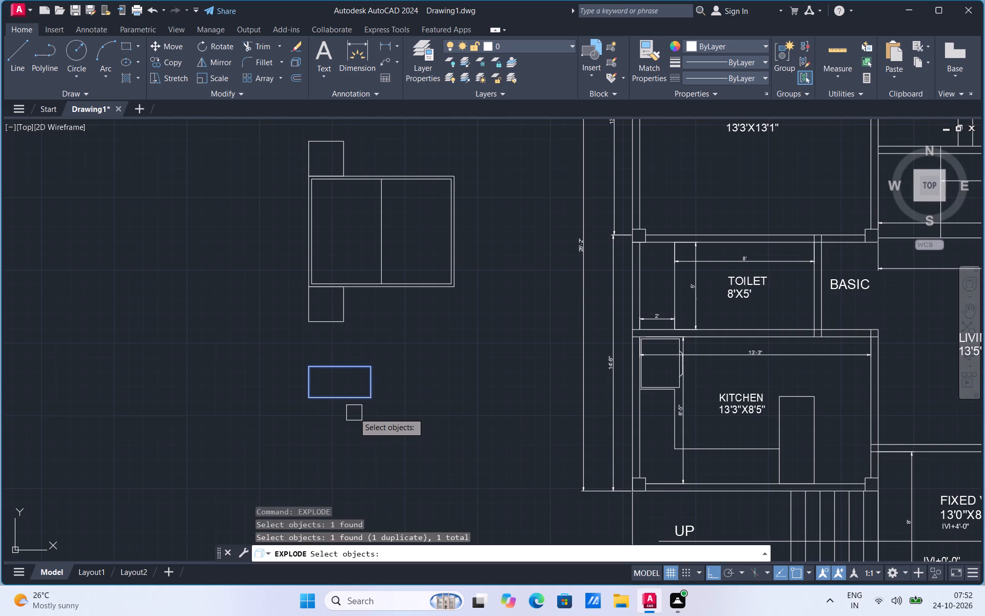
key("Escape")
Explode the horizontal rectangle below the side table into separate lines.
left_click(348, 399)
type("EX")
left_click(395, 445)
Move the exploded rectangle's right edge 2' outward to the right.
left_click(377, 390)
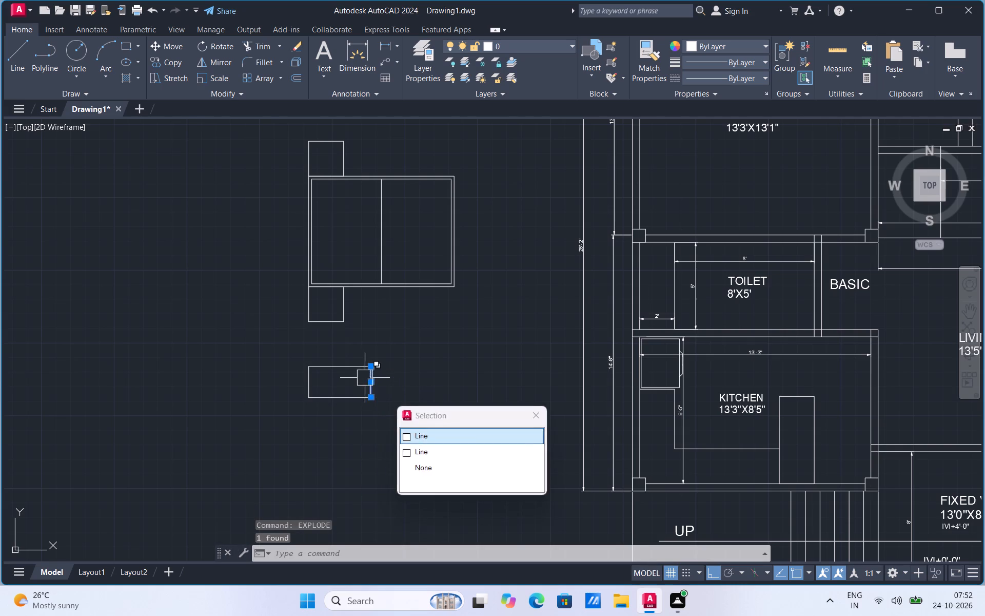
scroll(363, 376, "up", 2)
right_click(363, 376)
left_click(383, 156)
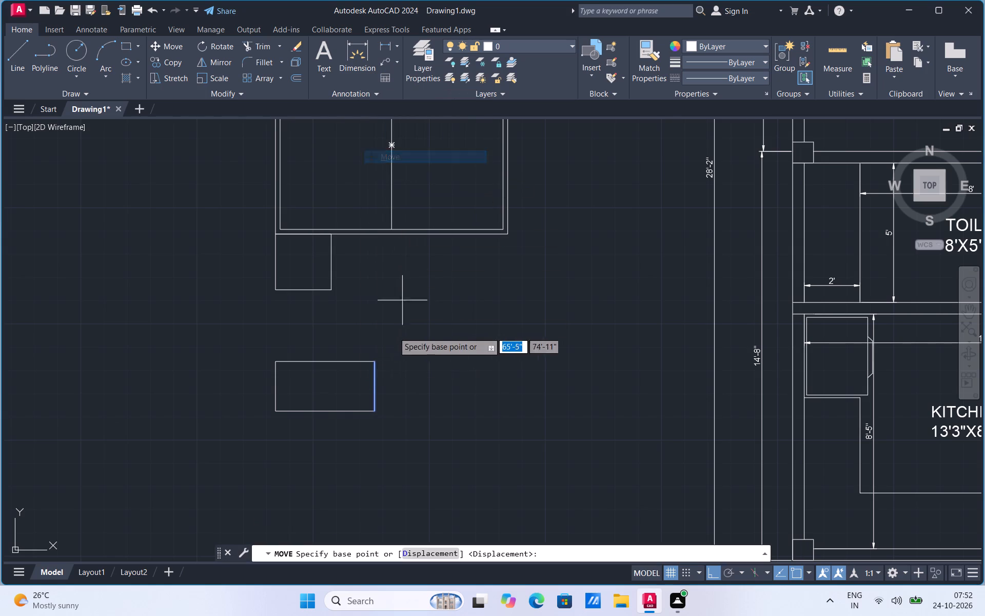
left_click(372, 363)
type("2'")
key("Return")
Extend the rectangle's top and bottom edges to meet the moved right edge.
type("EX")
left_click(466, 392)
left_click(376, 365)
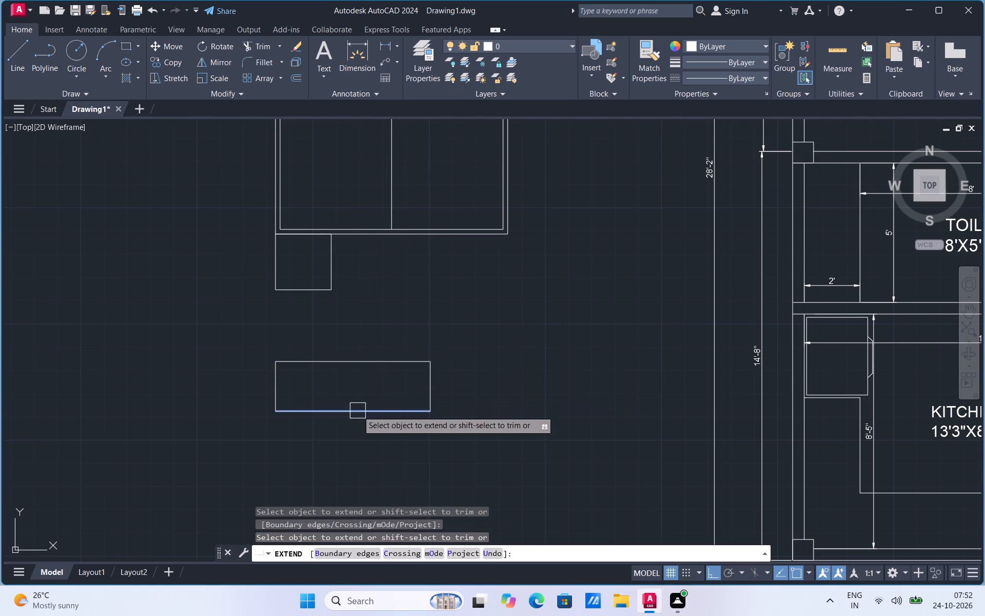
left_click(358, 411)
key("Escape")
Draw a very thin horizontal rectangle from the bed's inner right edge to the centre line, in the upper part of the right half.
scroll(386, 439, "down", 1)
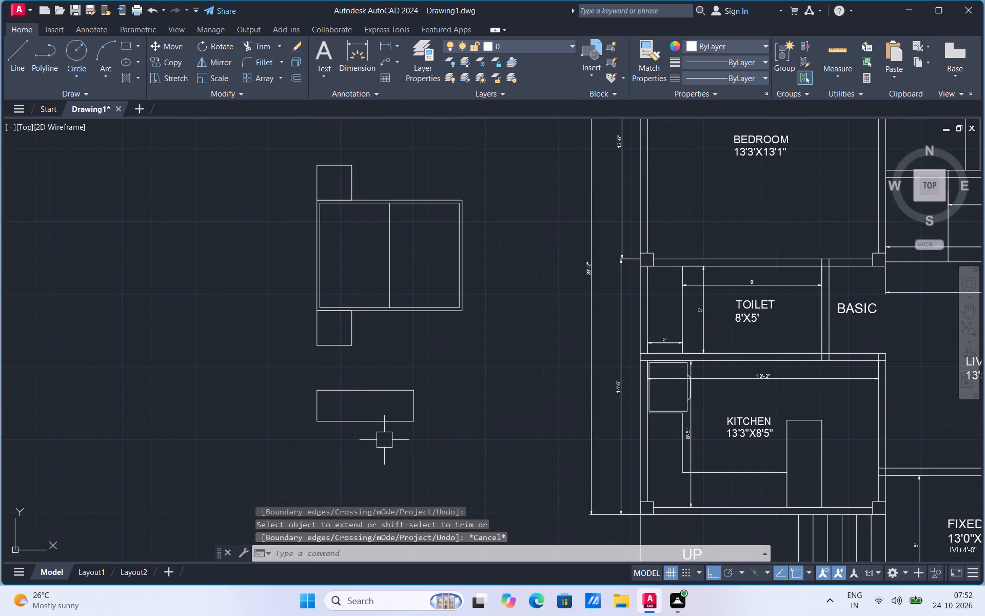
scroll(384, 440, "down", 1)
scroll(384, 440, "up", 1)
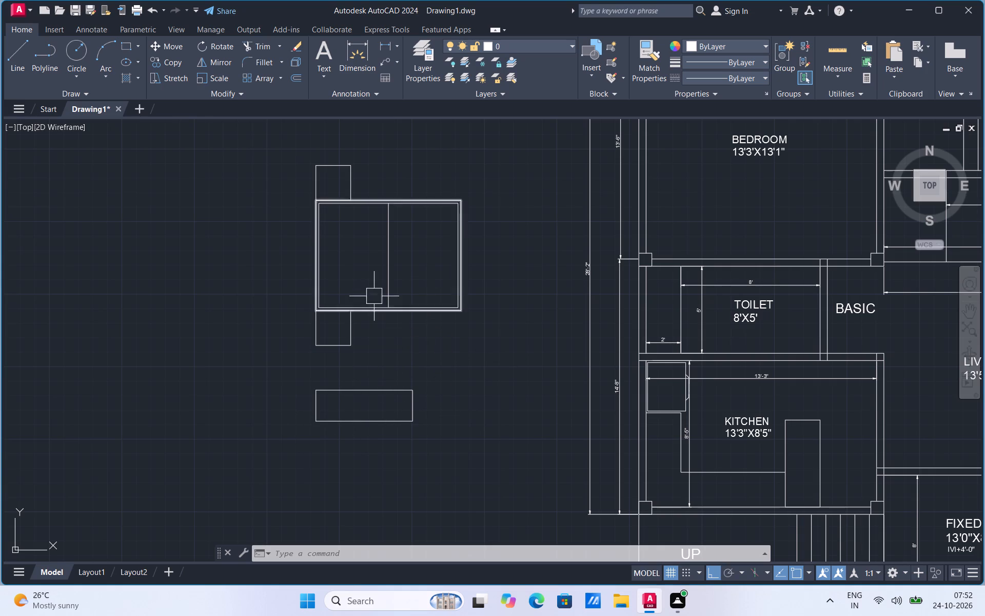
scroll(382, 202, "up", 2)
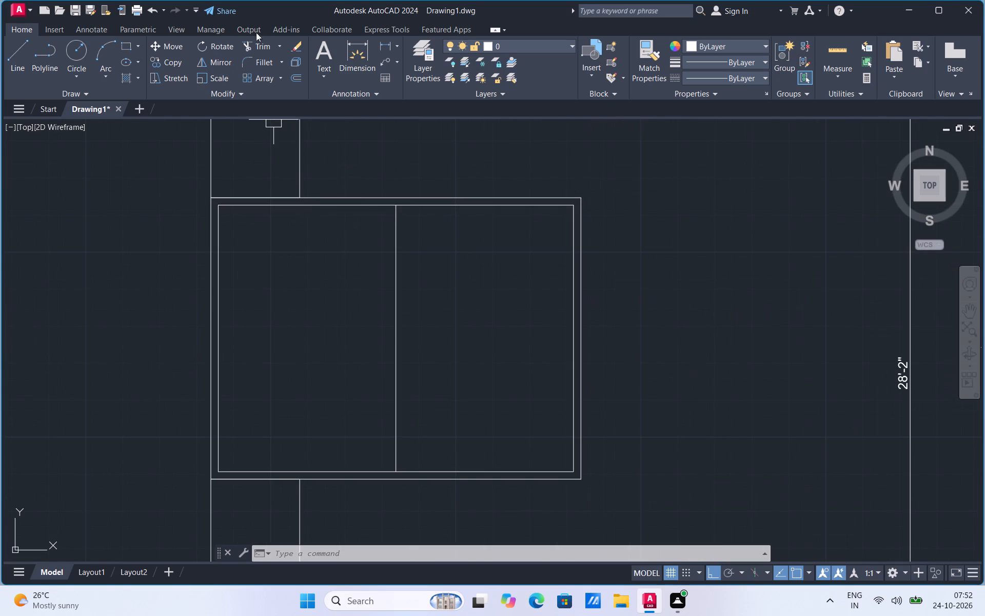
left_click(136, 46)
left_click(136, 65)
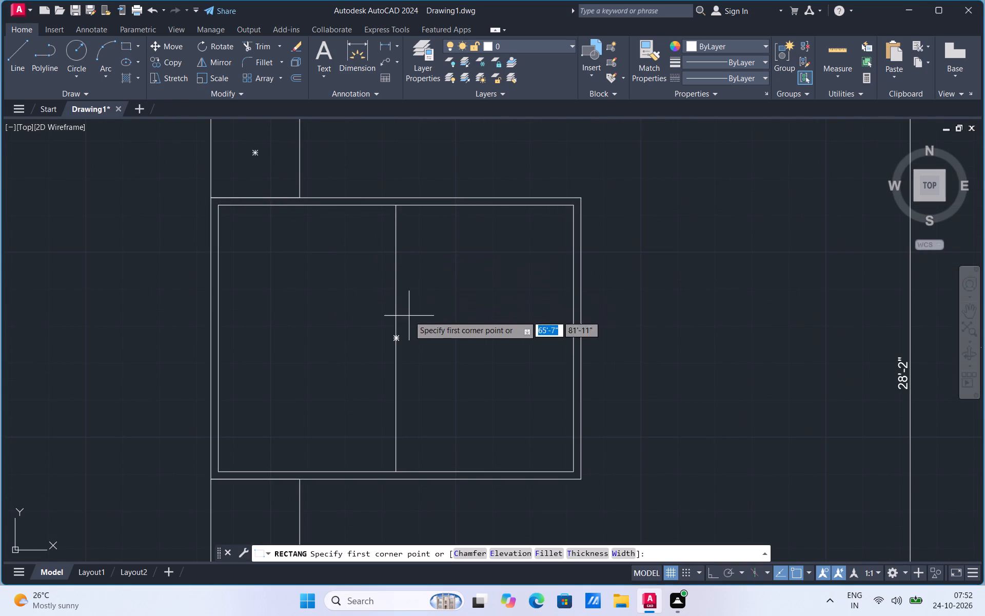
left_click(573, 268)
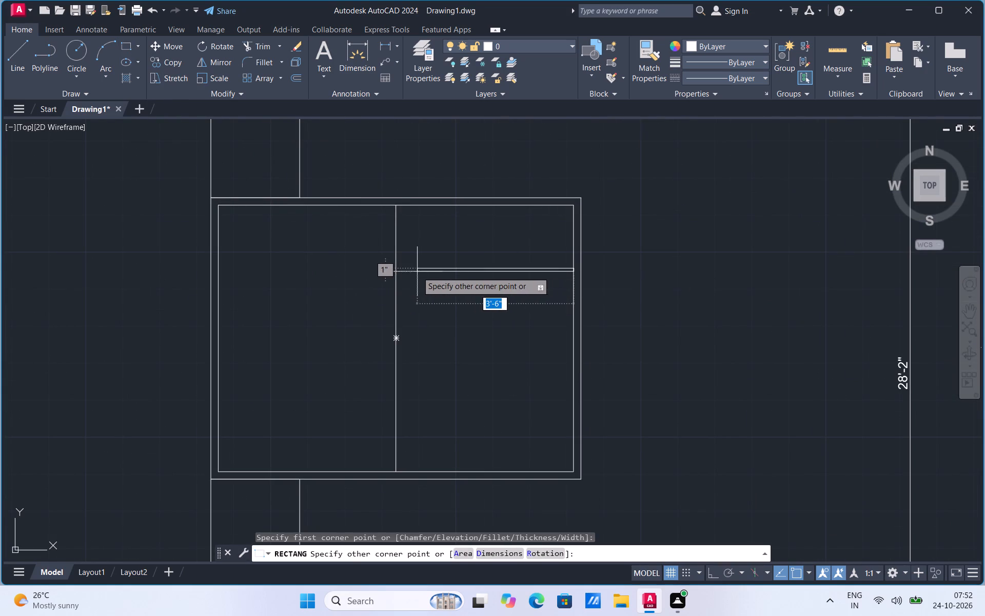
left_click(392, 267)
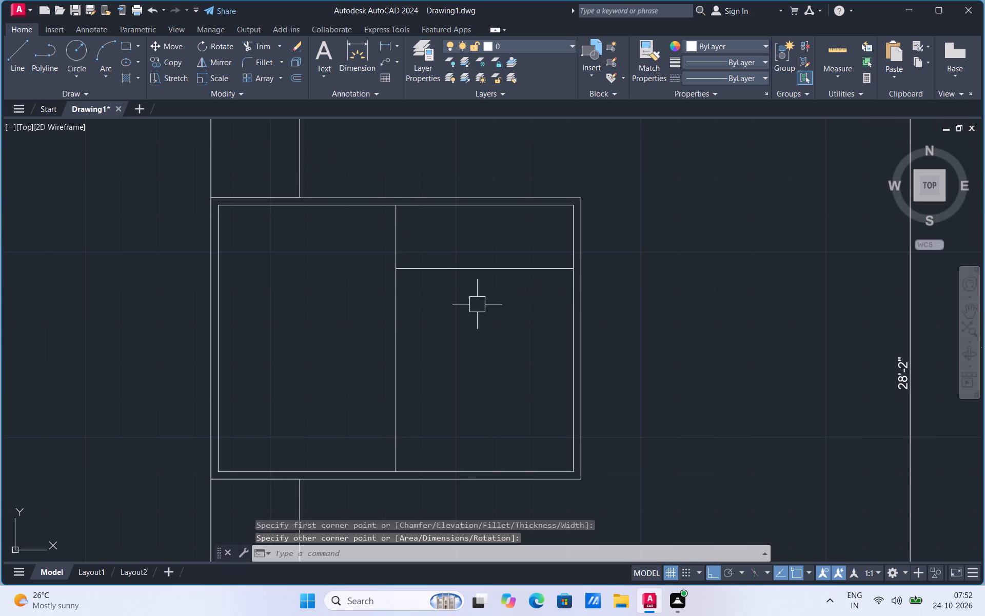
Copy the thin horizontal rectangle straight down about 3'-3" along the bed's inner right edge.
left_click(481, 272)
right_click(481, 272)
left_click(535, 380)
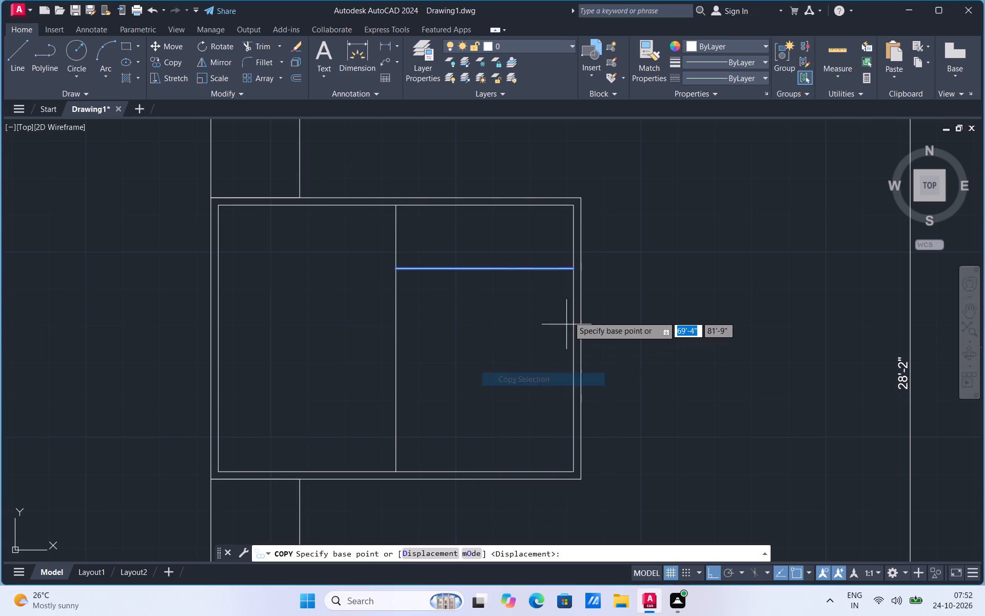
left_click_drag(573, 268, 572, 276)
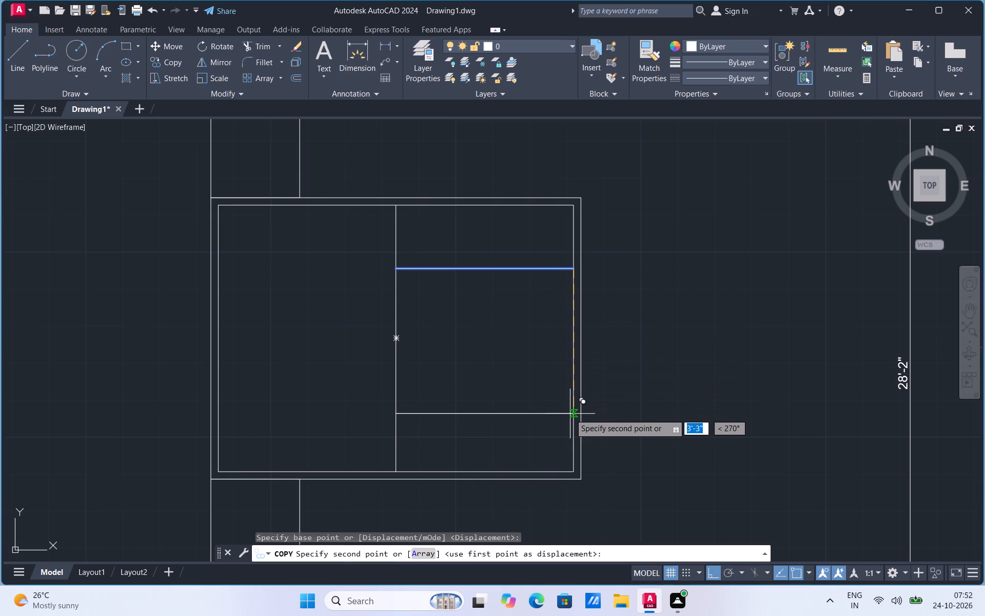
left_click(570, 414)
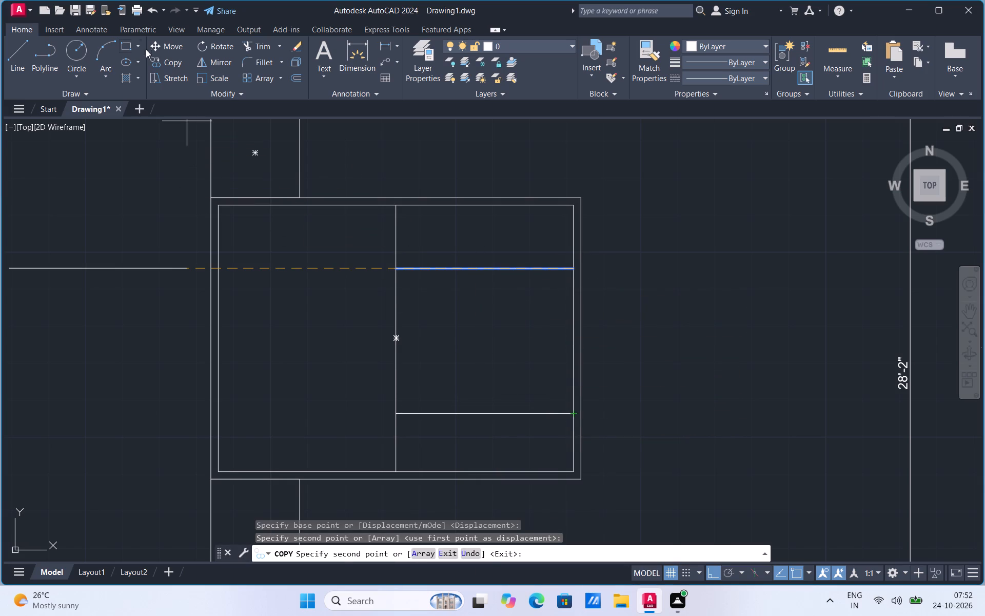
Draw a narrow upright rectangle about 1'-4" tall in the upper part of the bed's left half.
left_click(137, 46)
left_click(133, 67)
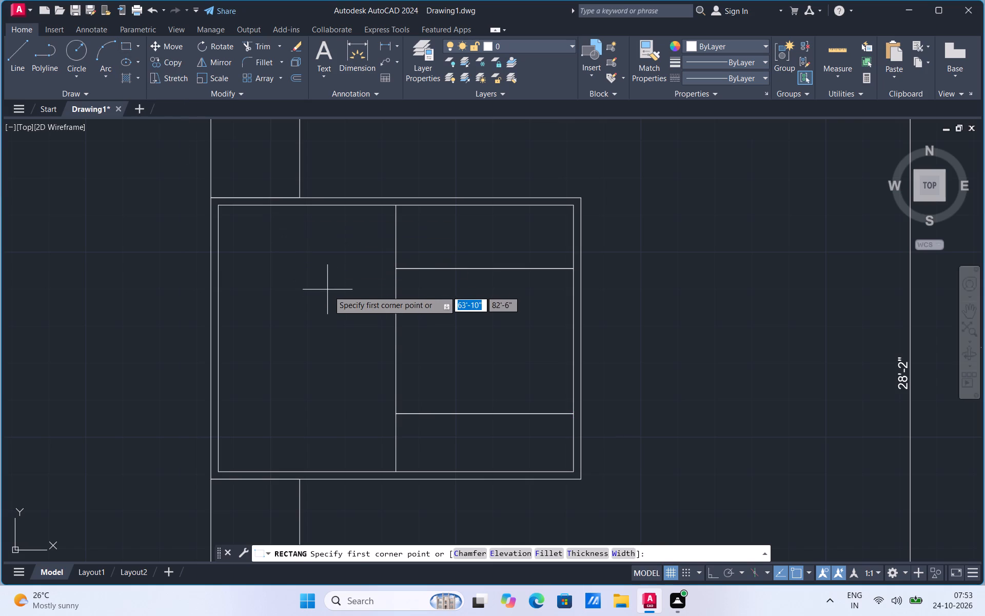
left_click(320, 264)
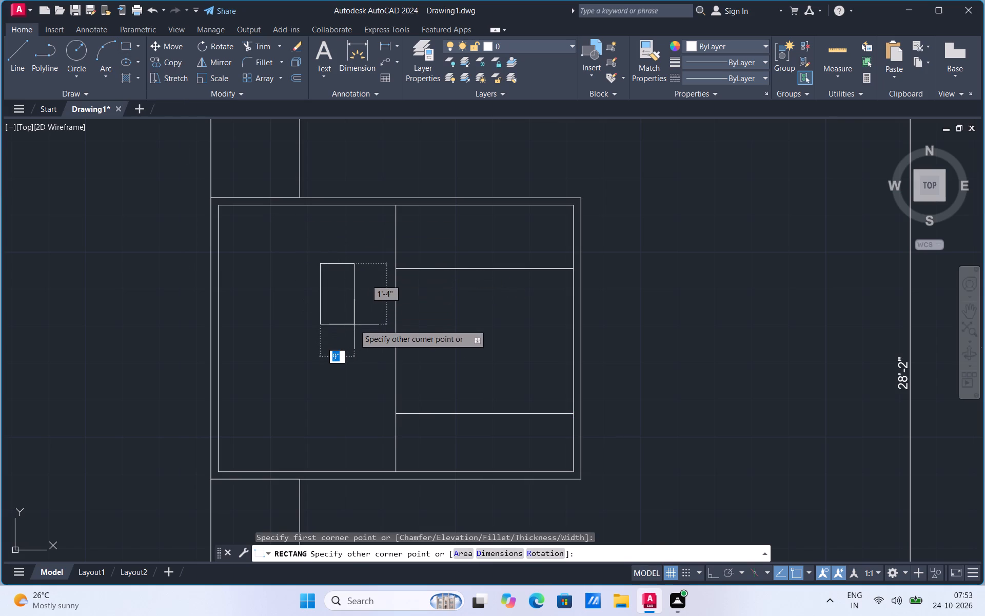
left_click(343, 326)
Move the narrow upright rectangle slightly straight up, using its right edge midpoint as the base point.
left_click(334, 328)
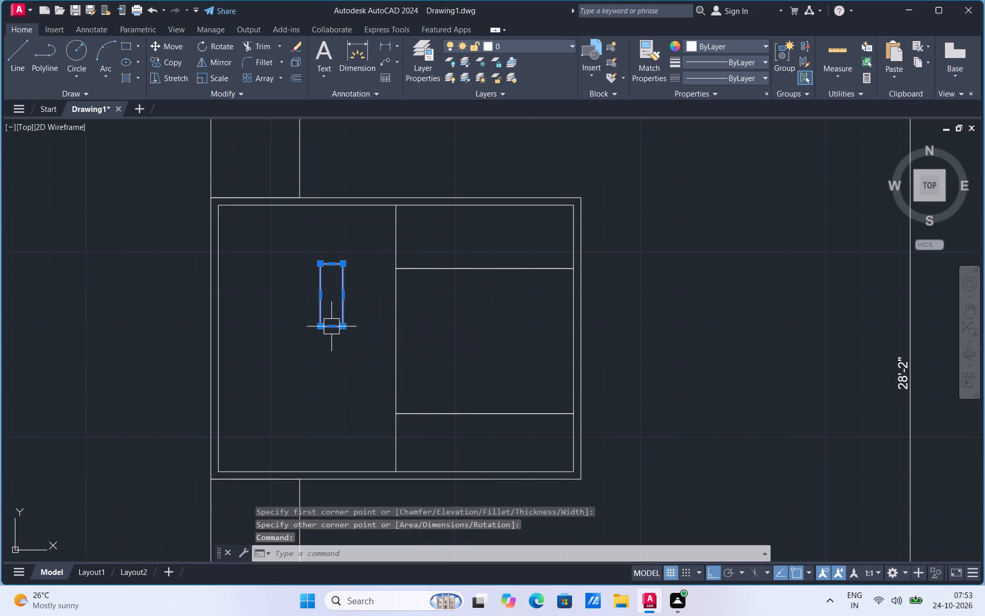
right_click(334, 328)
left_click(371, 365)
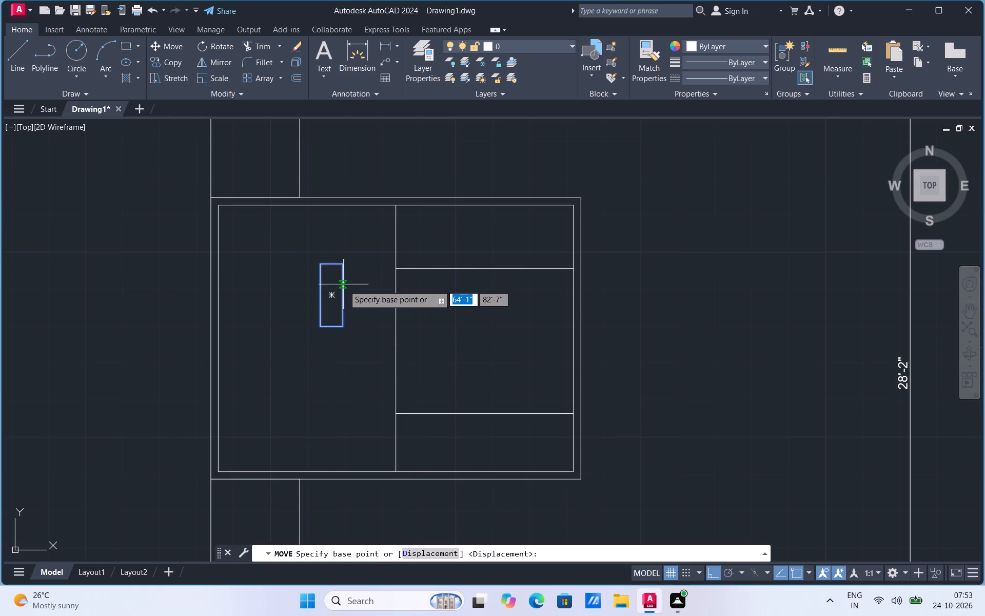
left_click(344, 288)
left_click(344, 265)
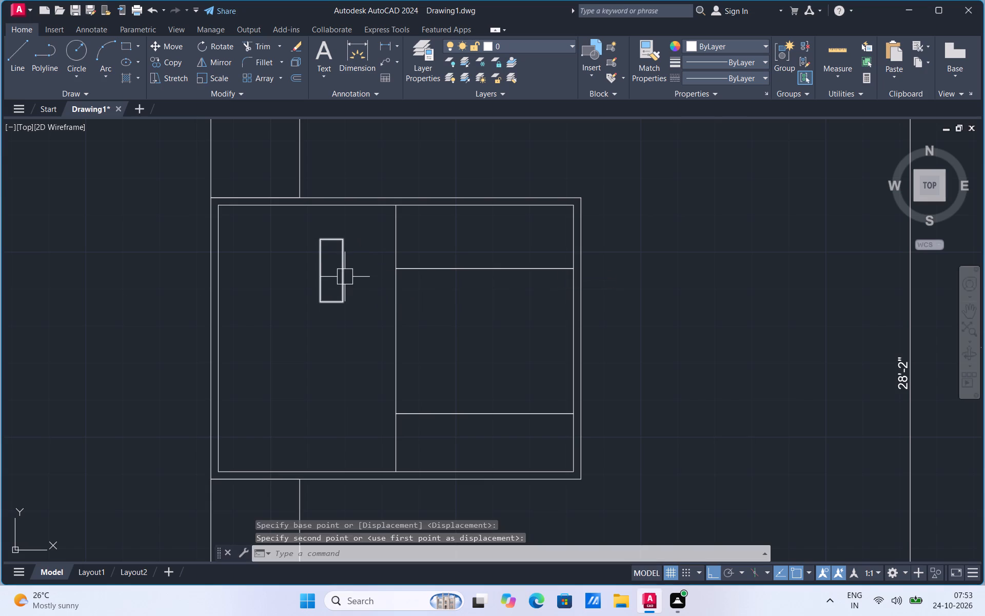
Copy the narrow upright rectangle straight down about 3'-4" within the bed's left half.
left_click(344, 278)
right_click(344, 278)
left_click(395, 377)
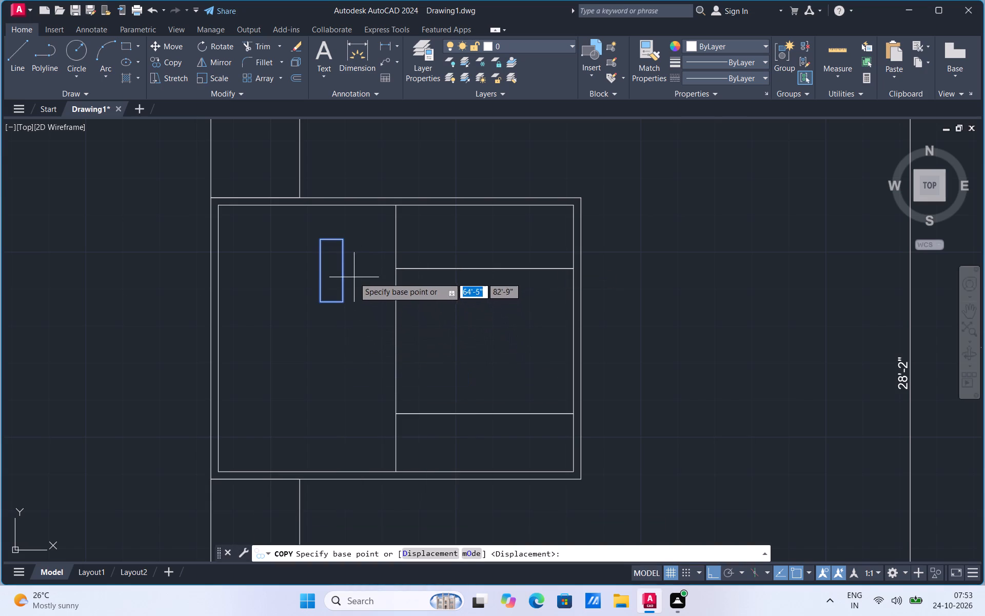
left_click(342, 268)
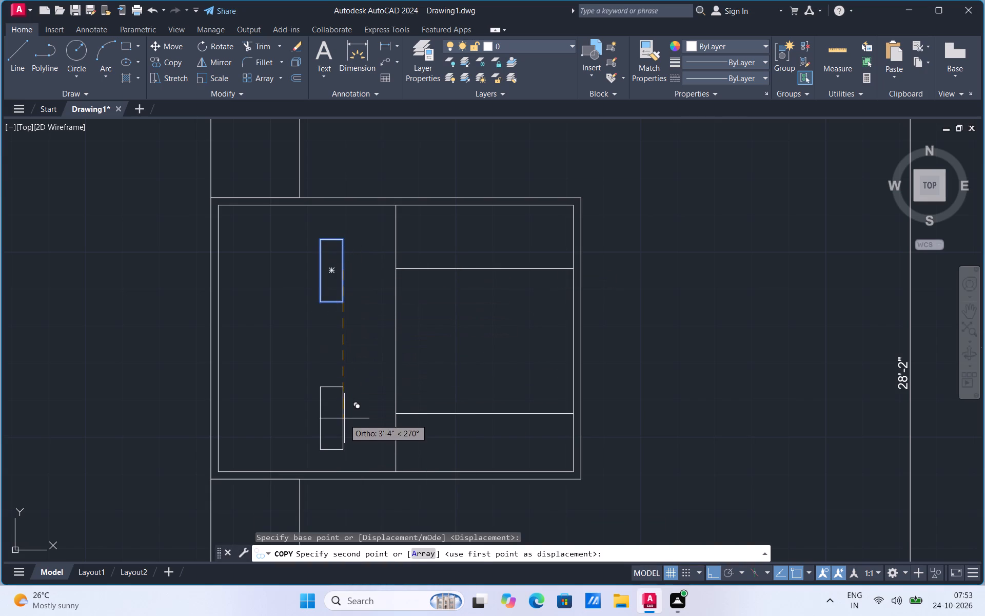
left_click(344, 418)
key("Escape")
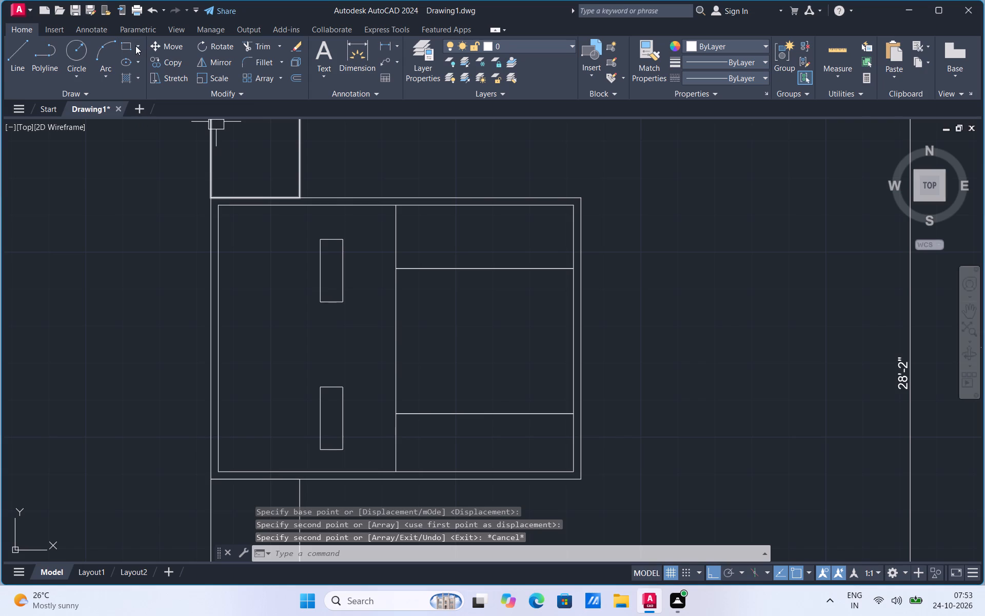
Draw a large upright pillow rectangle about 2'-7" tall in the bed's upper left area, just left of the narrow rectangle.
left_click(137, 46)
left_click(134, 68)
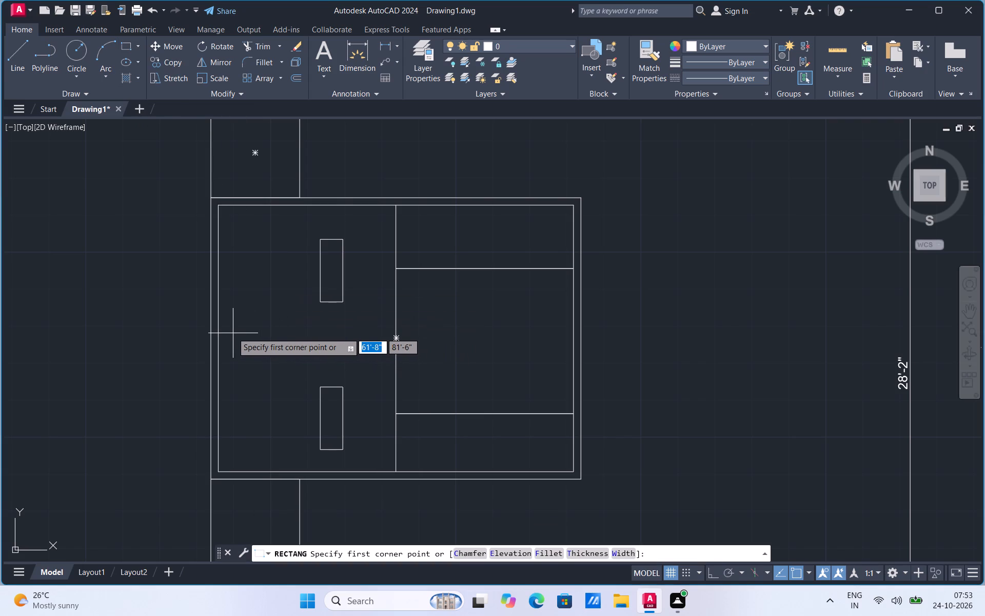
left_click(225, 333)
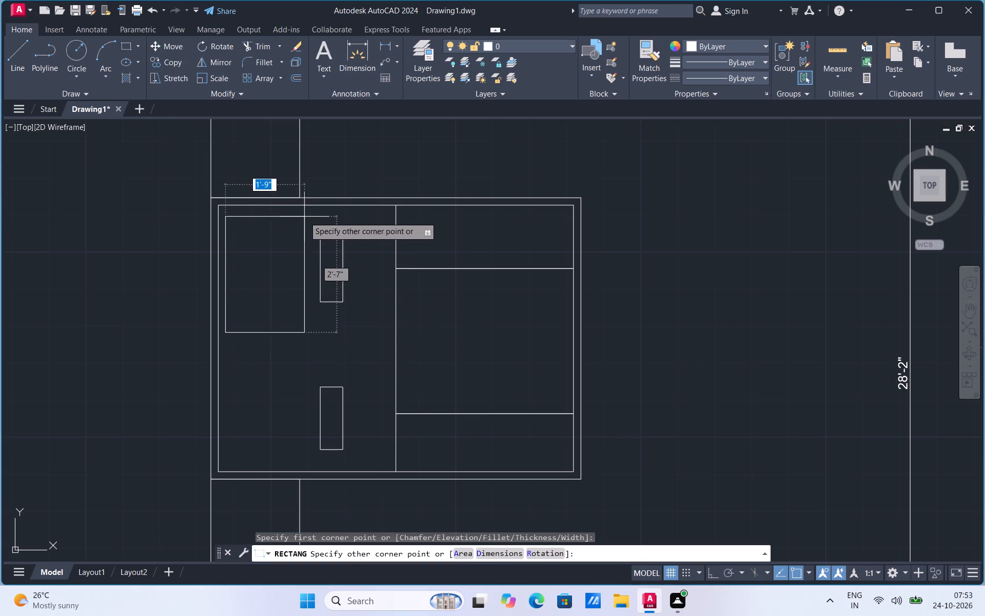
left_click(314, 214)
Copy the large pillow rectangle straight down about 2'-11" into the bed's lower left area.
left_click(314, 223)
right_click(316, 223)
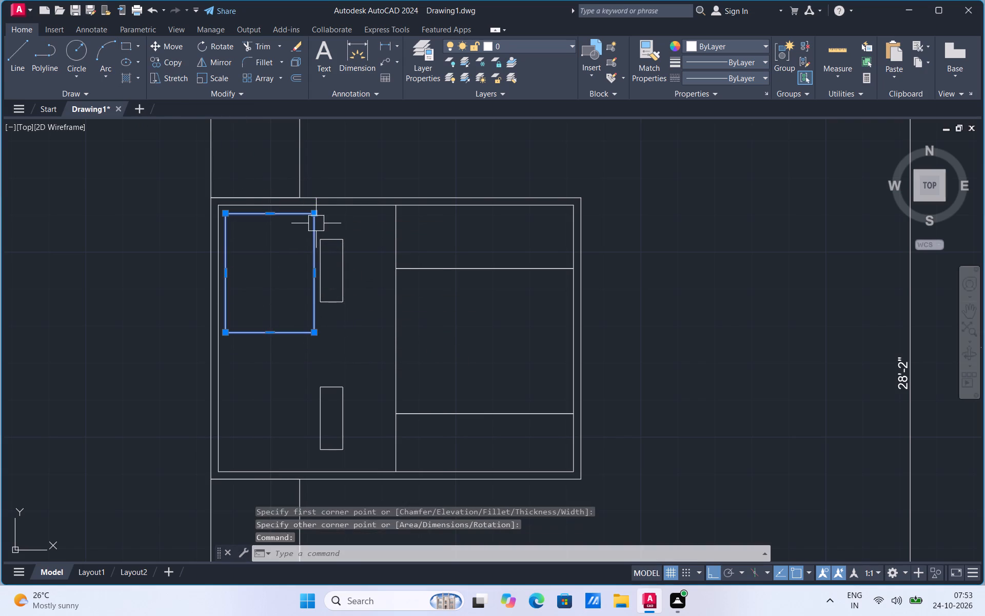
left_click(350, 345)
left_click(316, 280)
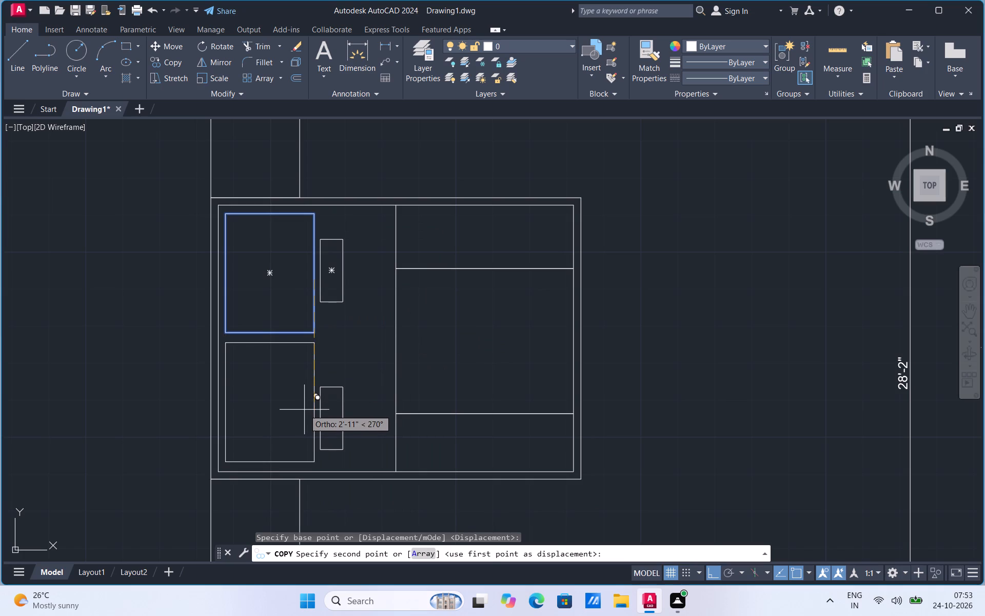
left_click(304, 410)
scroll(400, 317, "down", 2)
scroll(379, 336, "up", 2)
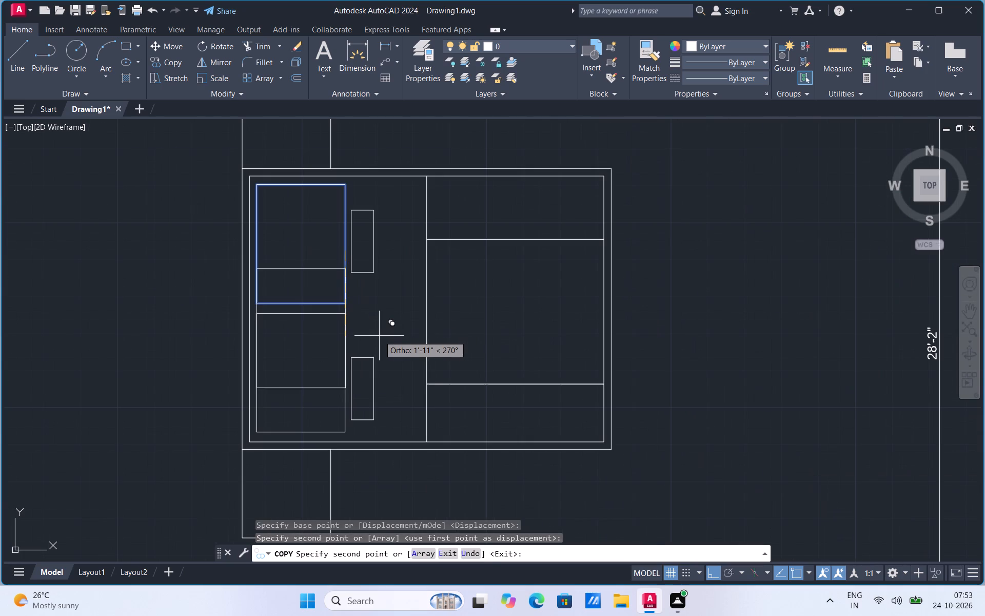
key("Escape")
Move the lower narrow rectangle a few inches straight up alongside the lower pillow rectangle.
scroll(350, 398, "up", 2)
left_click(348, 325)
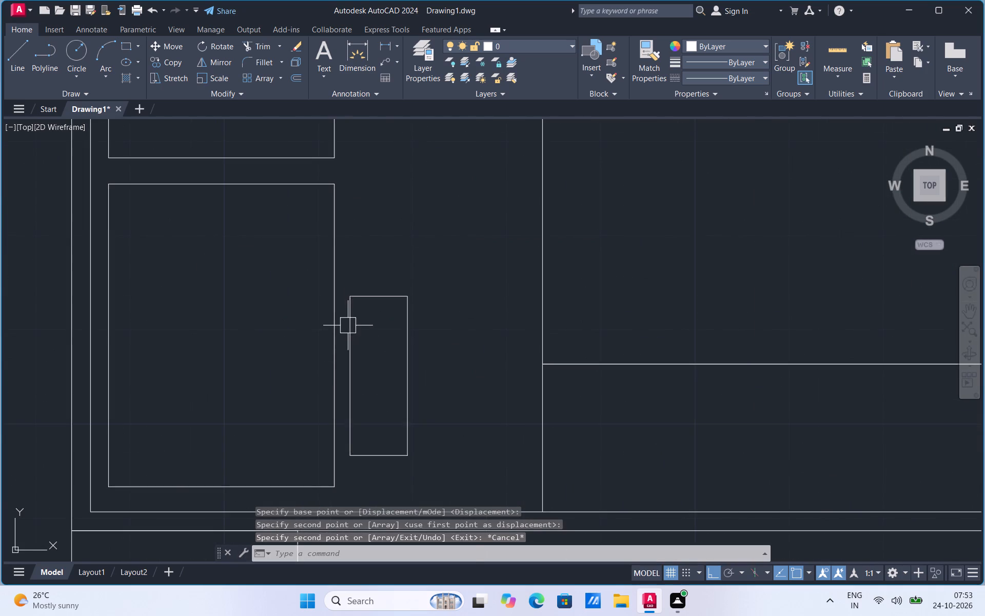
right_click(349, 325)
left_click(385, 370)
left_click(385, 360)
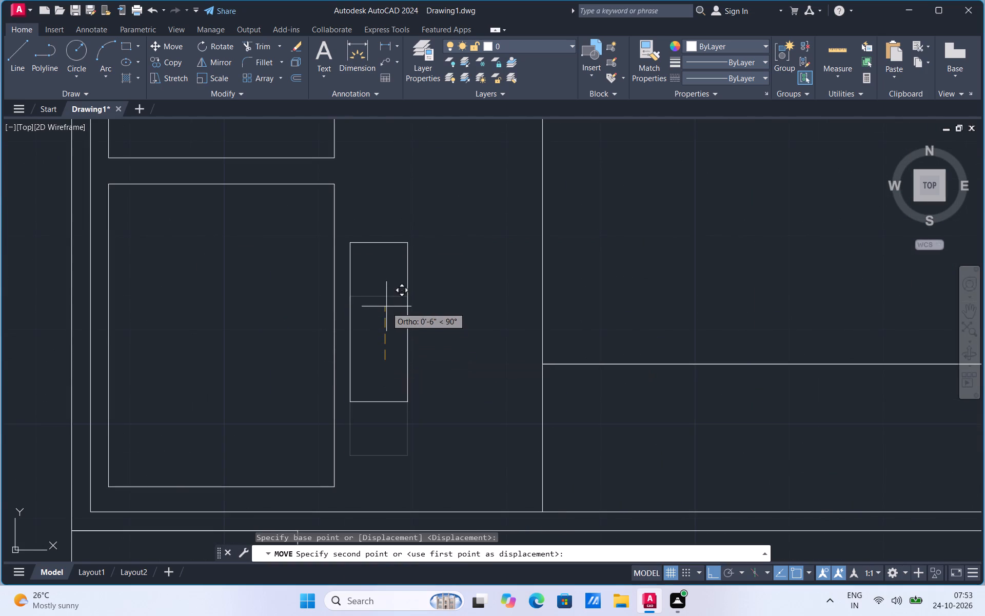
left_click(385, 316)
scroll(382, 413, "down", 1)
scroll(388, 363, "down", 2)
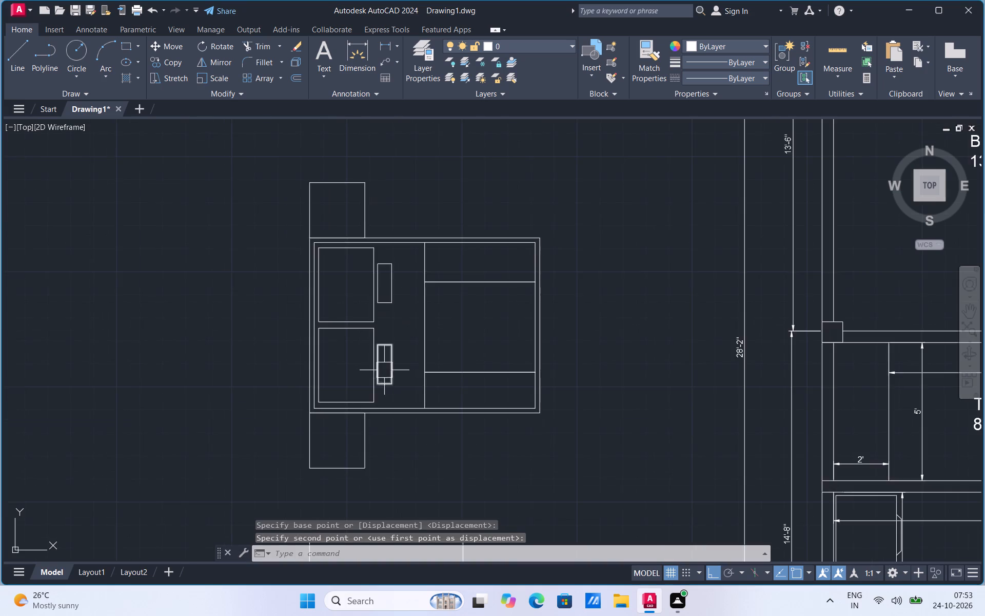
Move the lower pillow rectangle and its narrow rectangle together about 1" straight to the right.
scroll(381, 370, "up", 1)
left_click(380, 365)
left_click(366, 374)
right_click(366, 374)
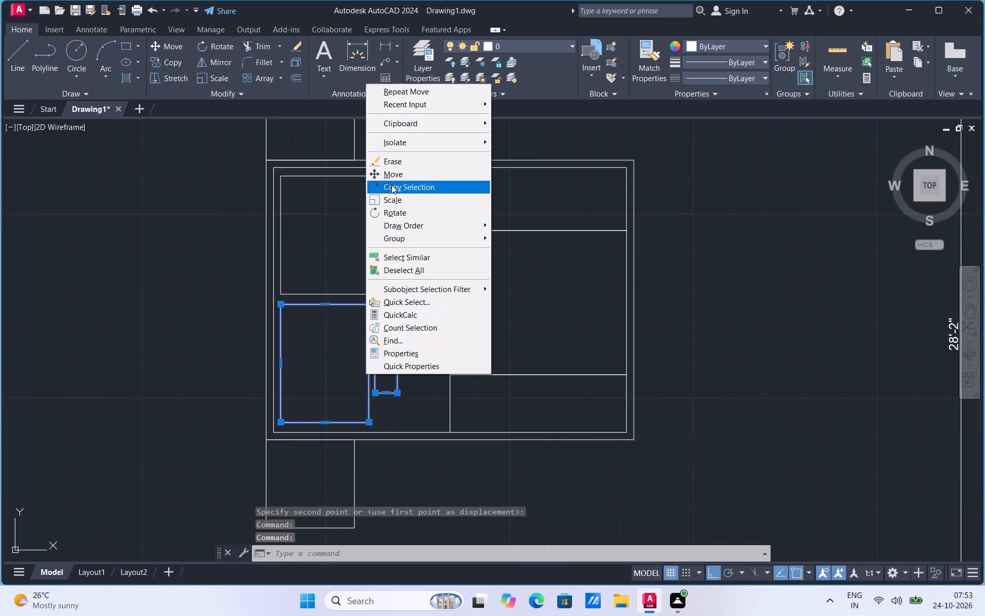
left_click(393, 173)
scroll(394, 329, "up", 1)
left_click(366, 358)
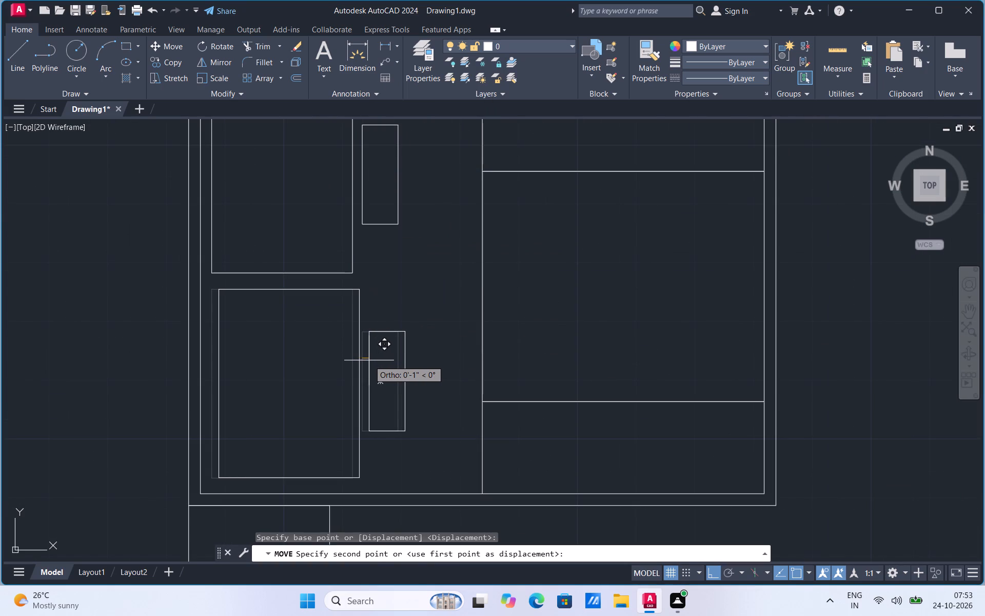
left_click(371, 360)
scroll(371, 436, "down", 1)
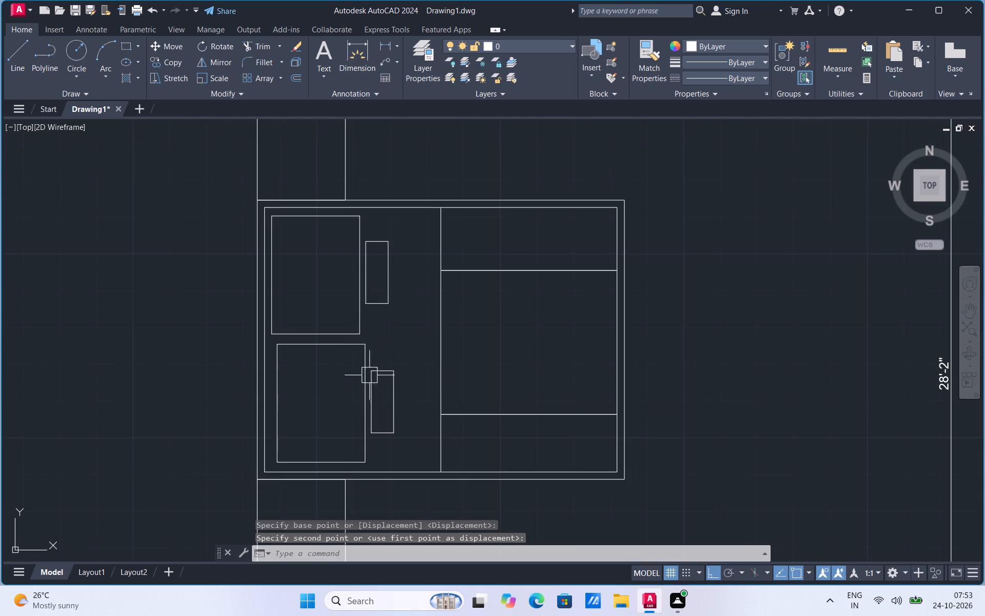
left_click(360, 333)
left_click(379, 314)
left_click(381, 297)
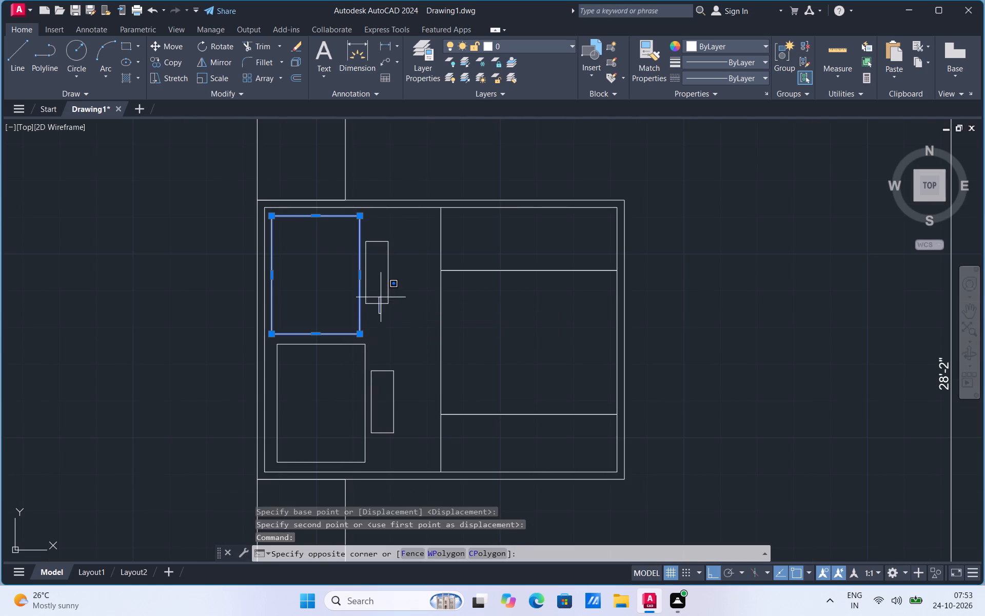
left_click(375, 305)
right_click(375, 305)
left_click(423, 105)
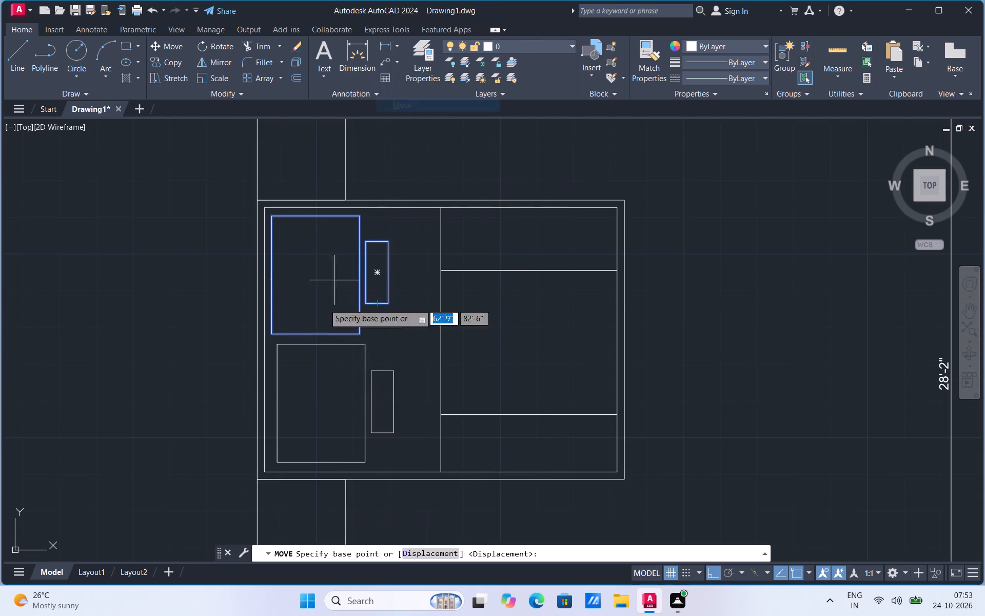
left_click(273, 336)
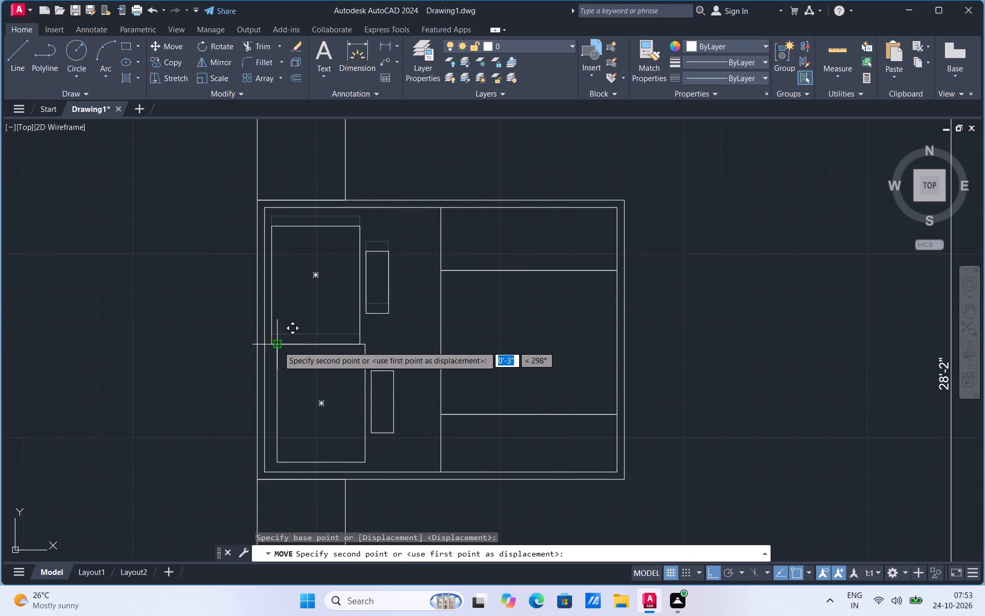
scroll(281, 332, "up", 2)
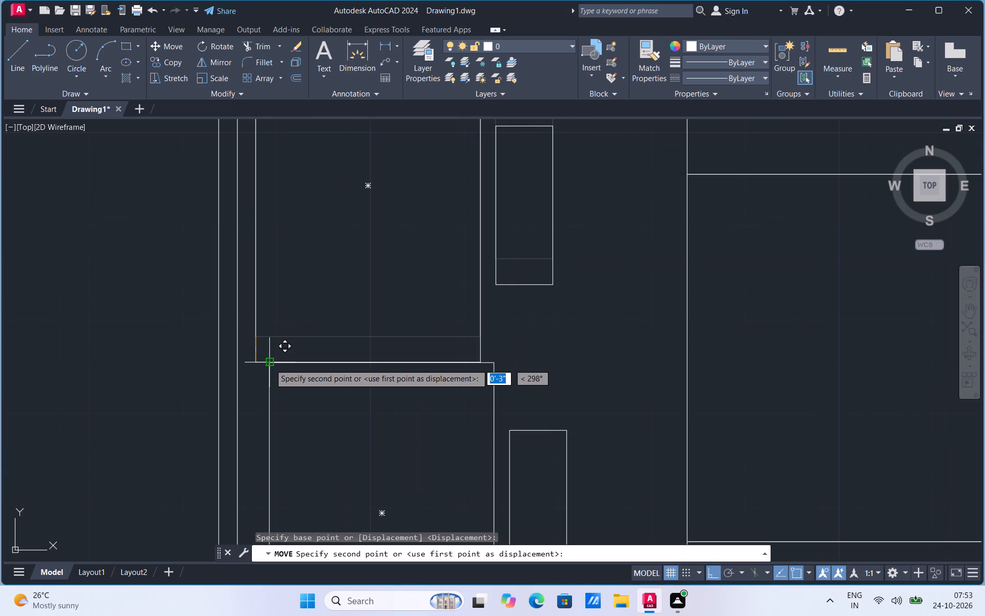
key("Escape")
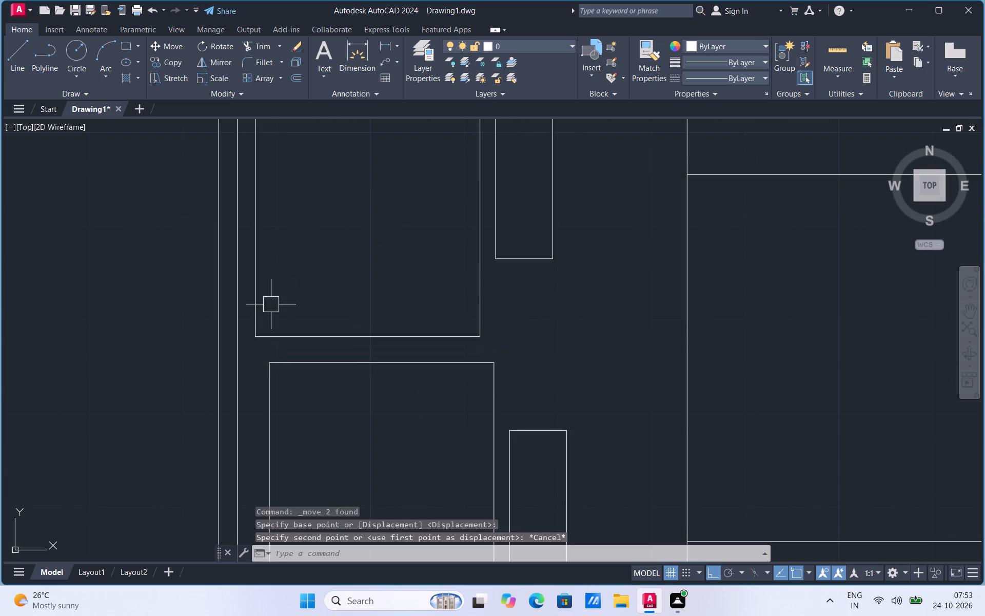
Move the upper pillow and narrow rectangles so the pillow's bottom-left corner meets the lower pillow's top-left corner.
left_click(259, 340)
left_click(493, 258)
right_click(493, 258)
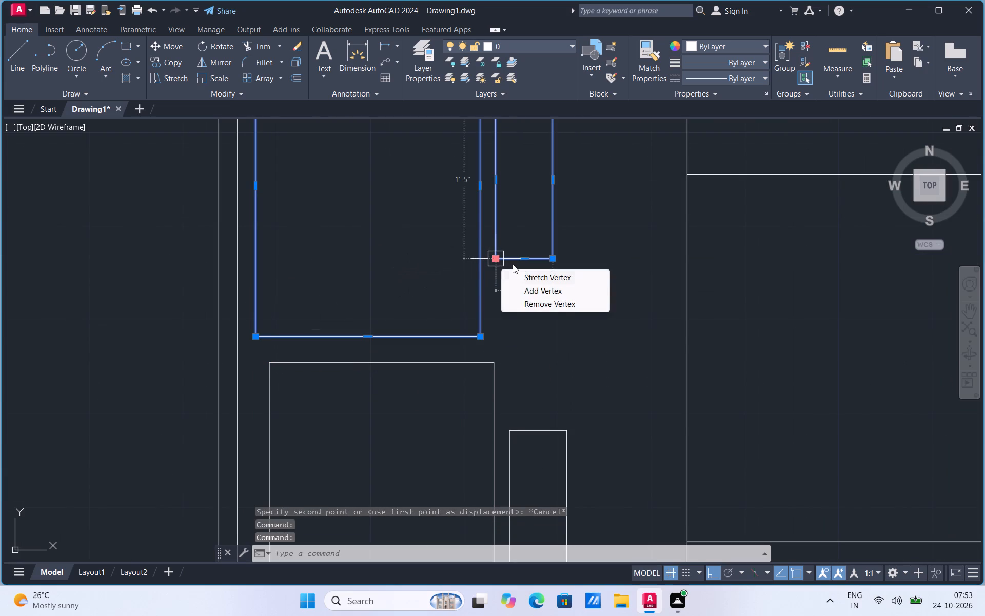
left_click(468, 227)
right_click(468, 227)
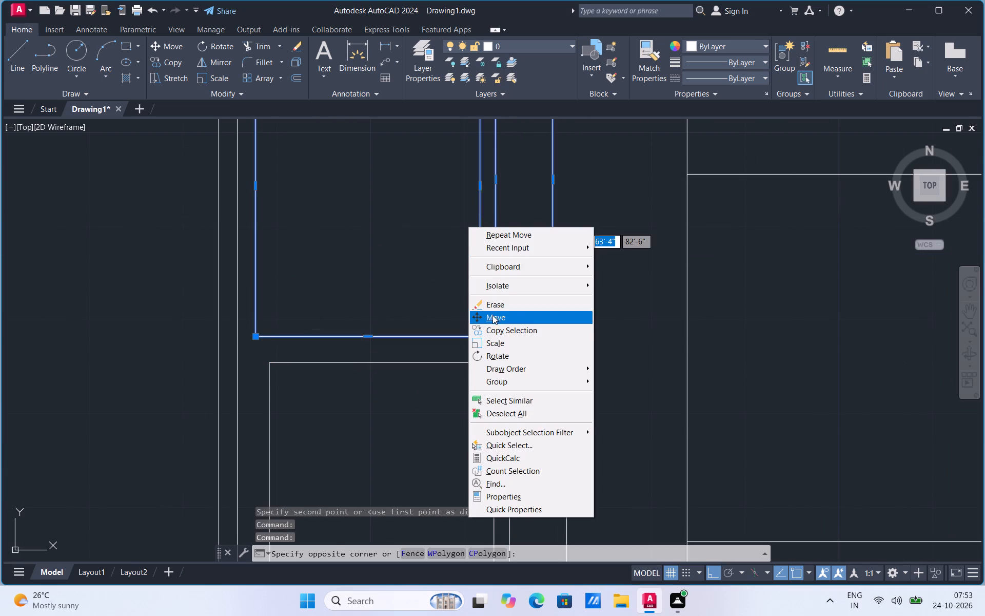
left_click(493, 315)
left_click(254, 337)
left_click(271, 359)
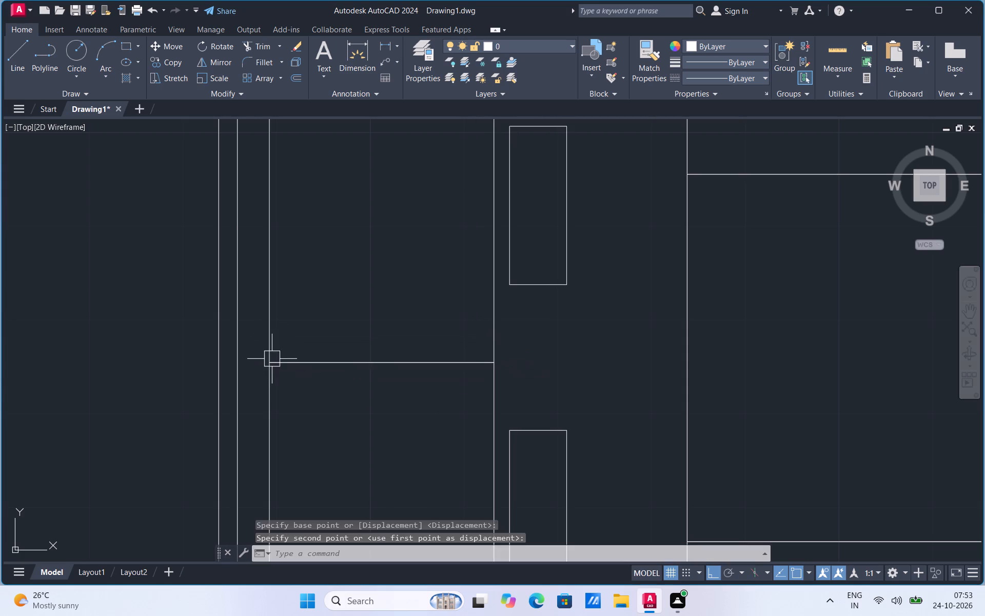
Move the upper pillow and narrow rectangles together about 2" straight up to leave a gap between the pillows.
left_click(268, 329)
left_click(526, 287)
scroll(475, 385, "down", 1)
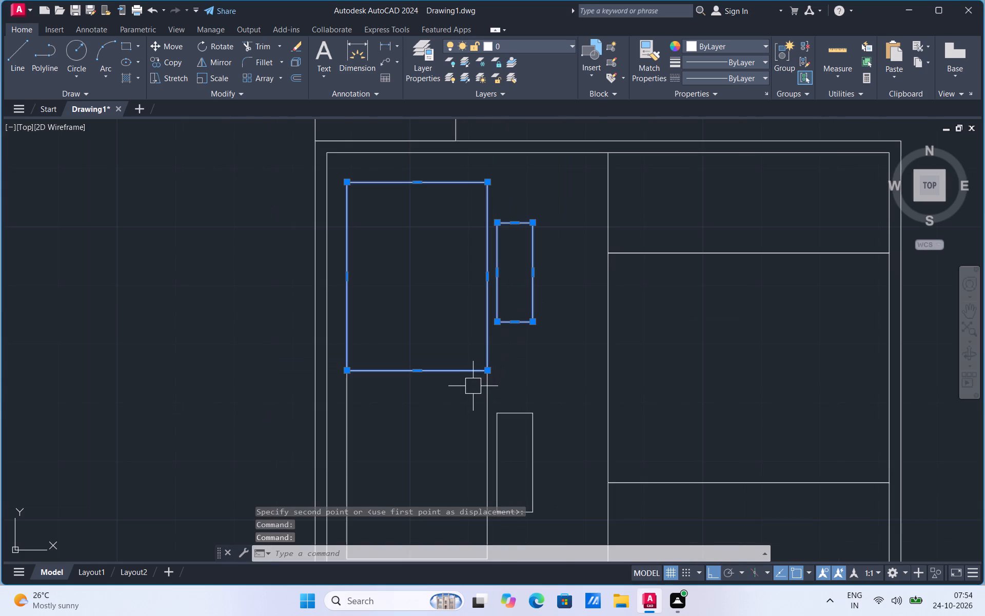
right_click(473, 386)
left_click(508, 190)
left_click(464, 279)
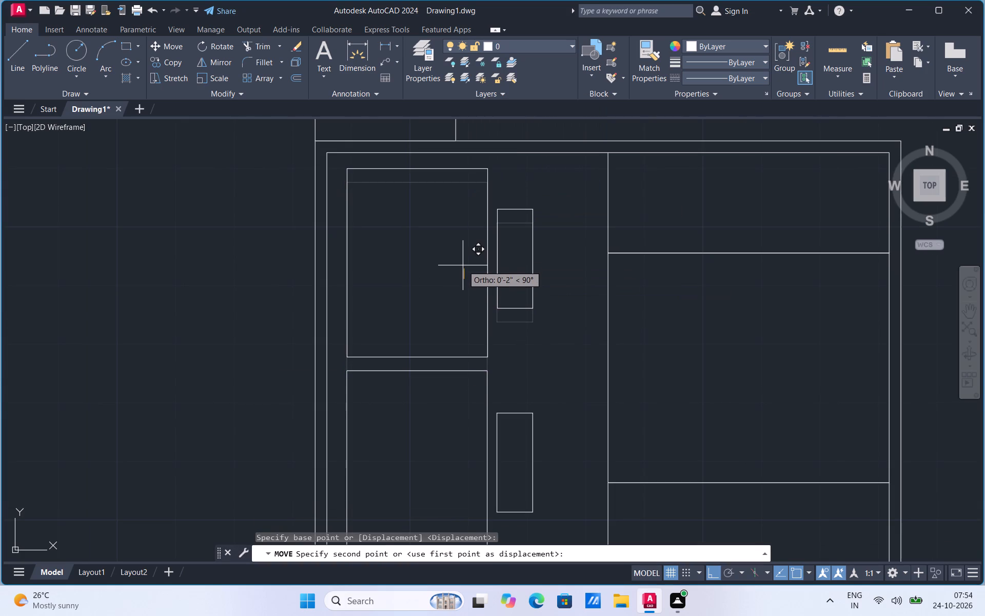
left_click(464, 263)
Explode the square side table below the bed into separate lines.
scroll(461, 272, "down", 3)
scroll(473, 317, "up", 2)
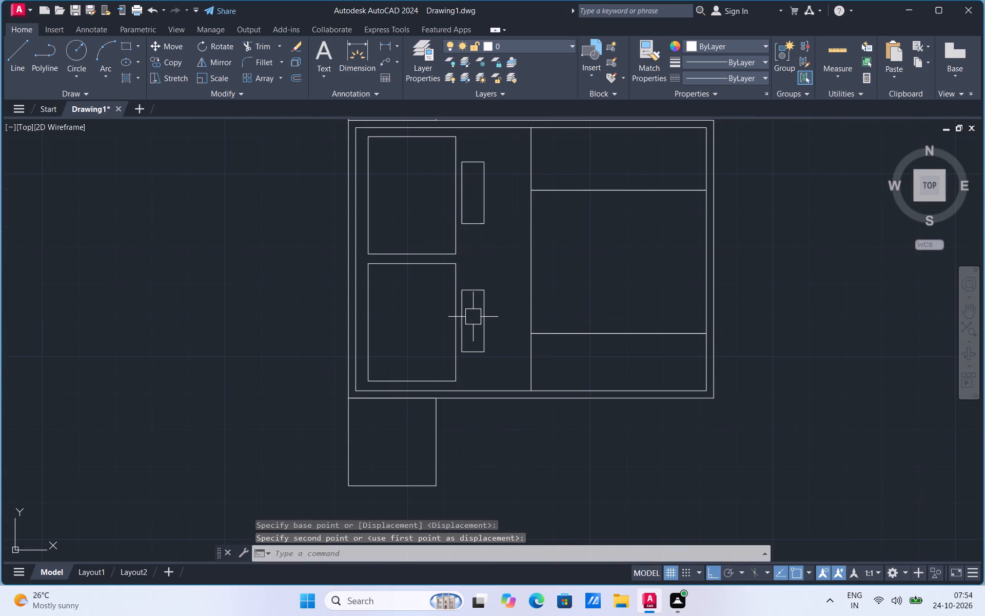
scroll(311, 318, "down", 4)
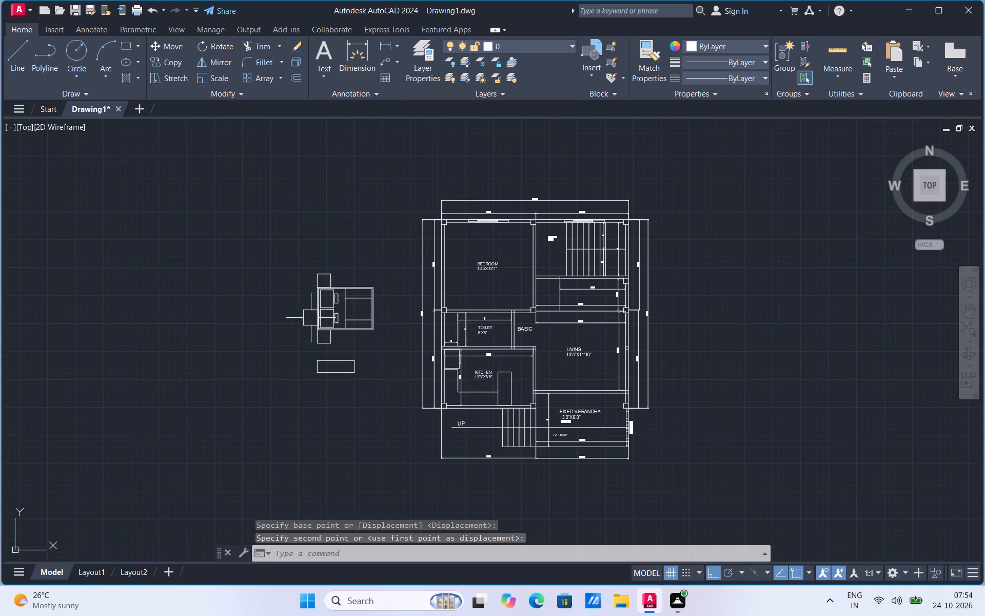
scroll(346, 376, "up", 3)
scroll(443, 269, "down", 2)
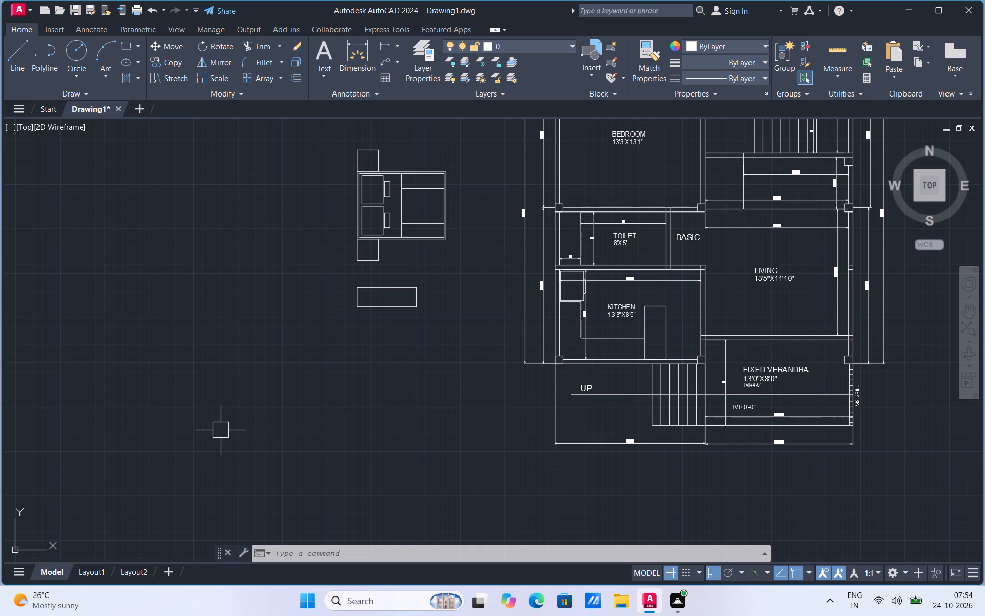
scroll(366, 300, "up", 3)
scroll(305, 410, "down", 3)
scroll(328, 327, "up", 3)
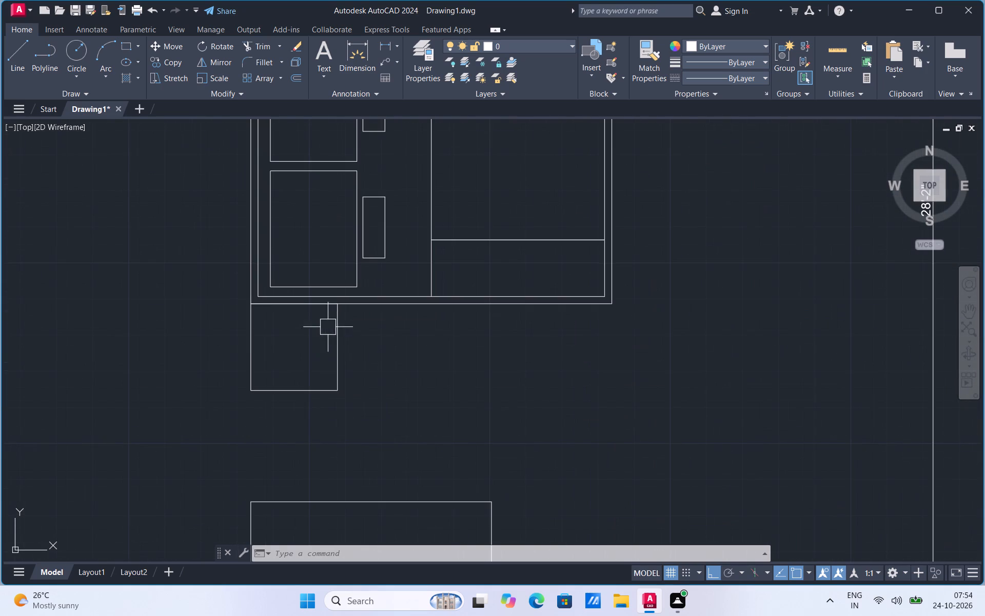
scroll(251, 360, "up", 1)
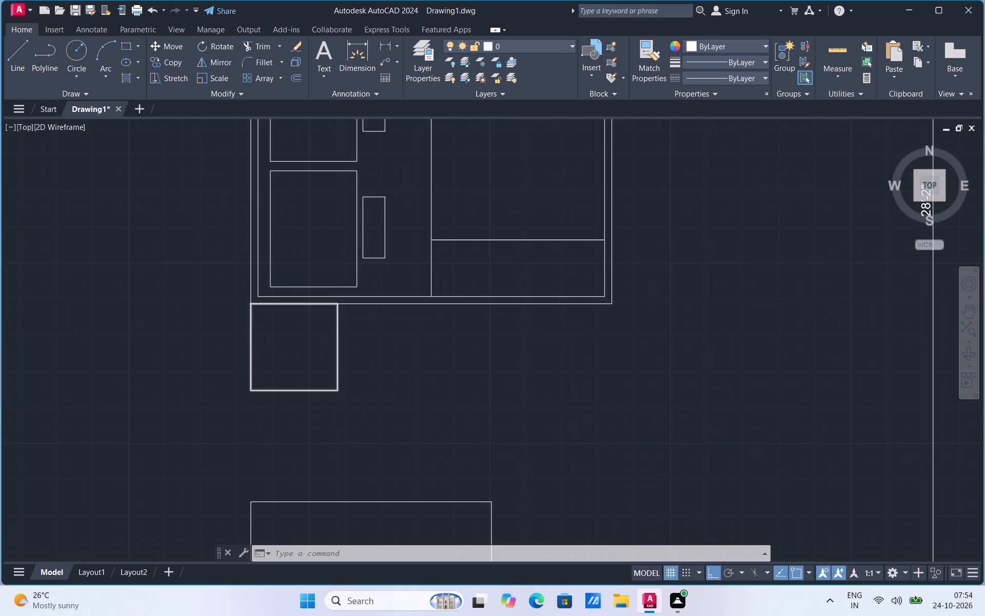
left_click(249, 364)
type("EX")
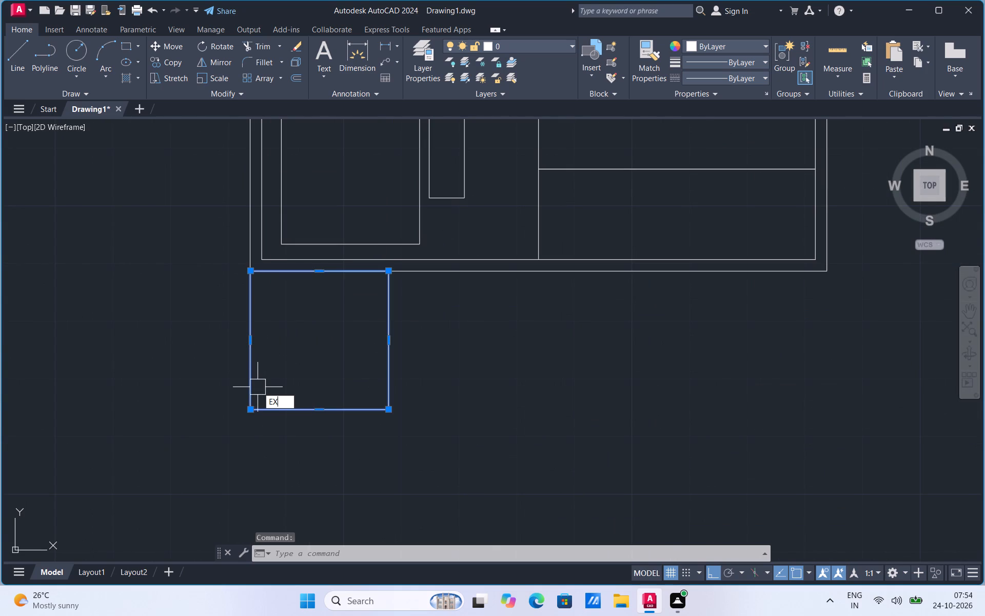
left_click(305, 426)
Copy the left edge of the square side table below the bed seven times across it, spaced about 3" apart.
left_click(252, 351)
right_click(252, 351)
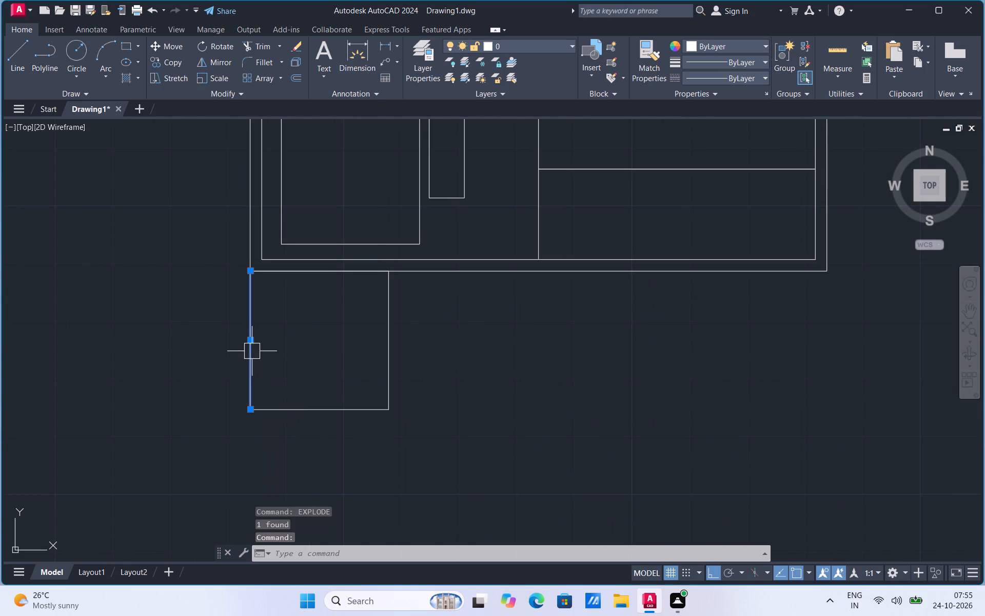
left_click(276, 140)
scroll(259, 272, "up", 1)
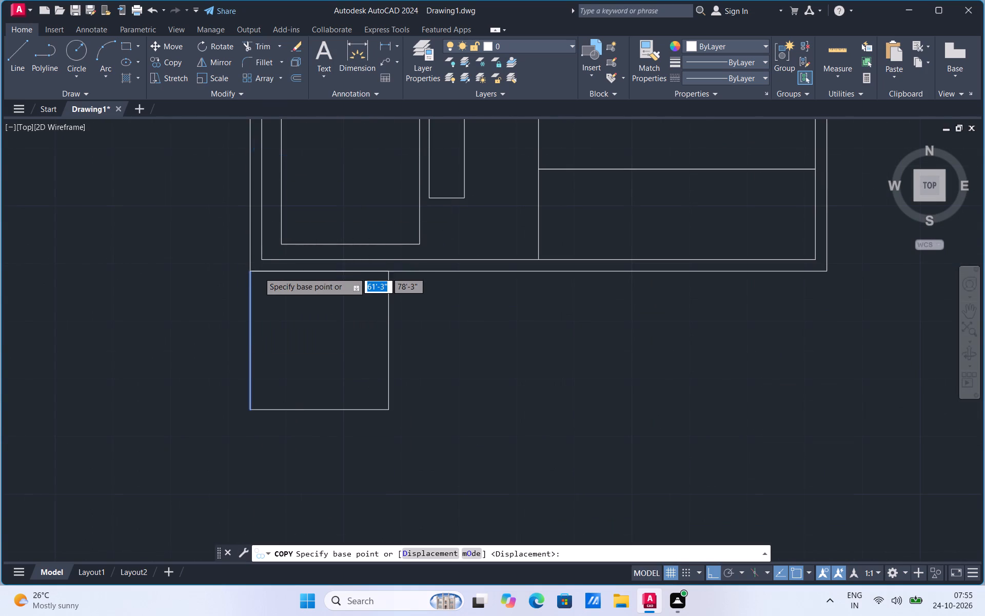
scroll(259, 272, "up", 1)
left_click(233, 273)
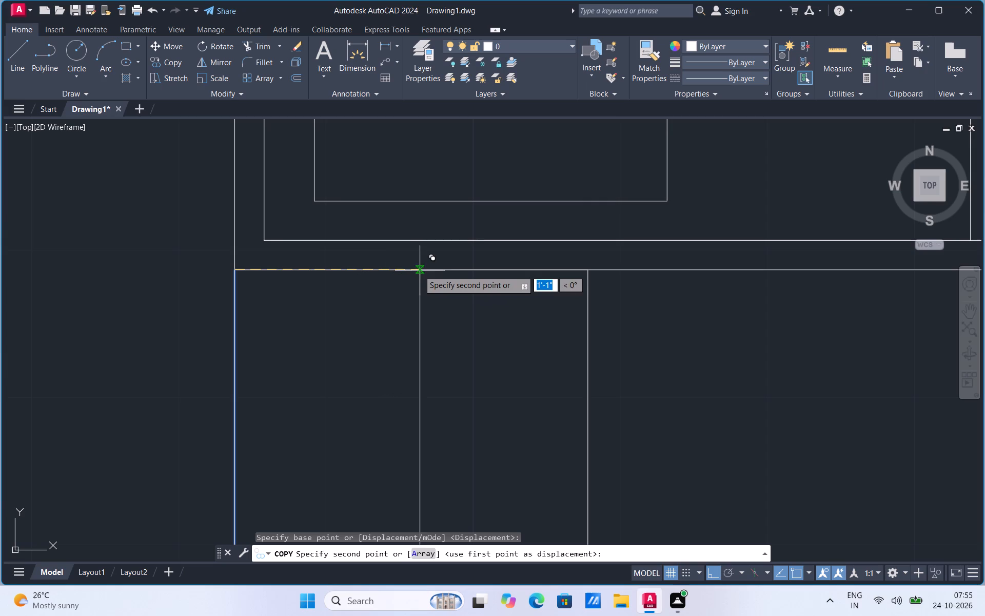
left_click(412, 268)
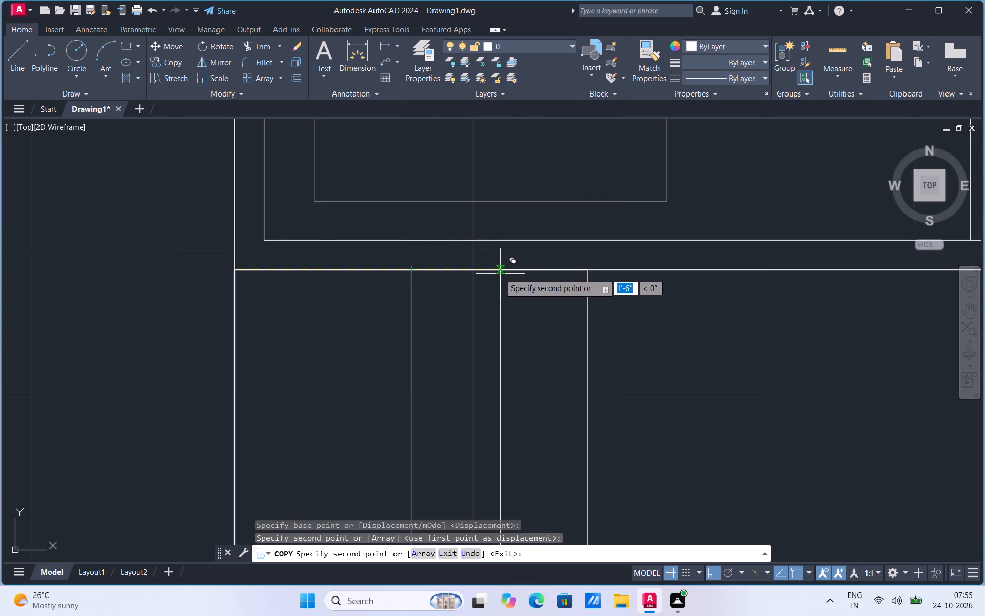
left_click(499, 270)
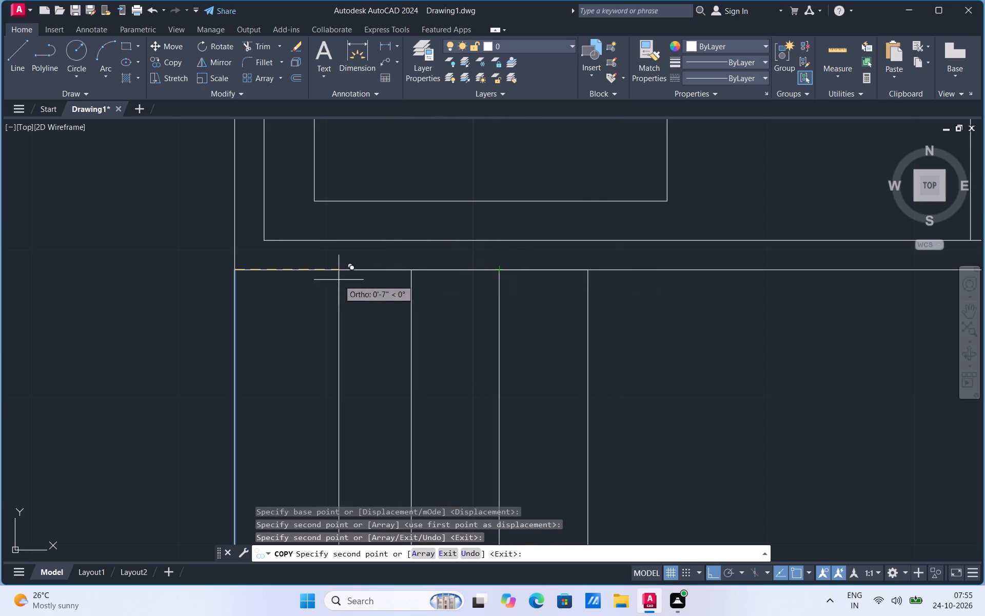
left_click(322, 272)
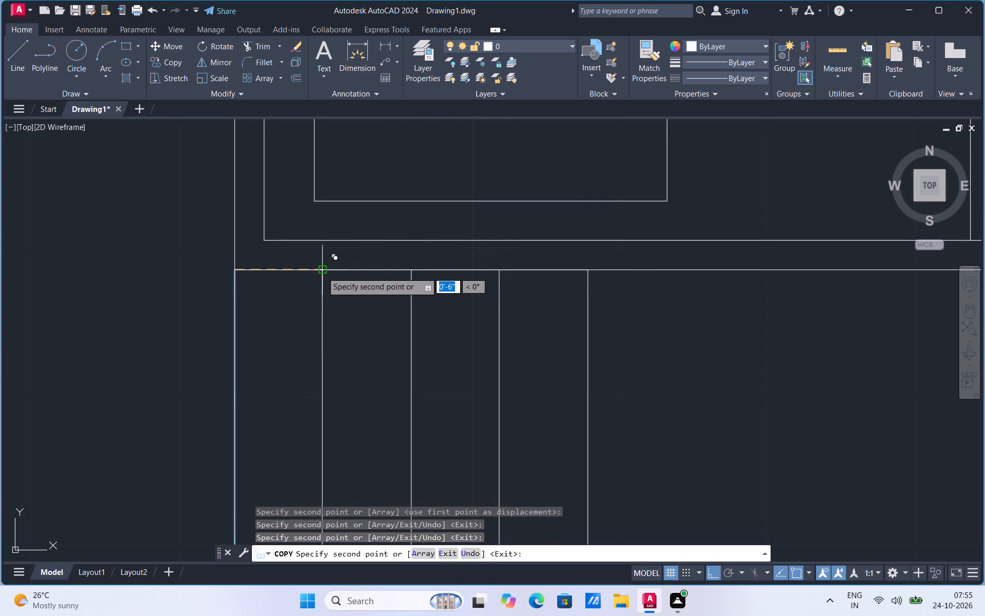
left_click(368, 271)
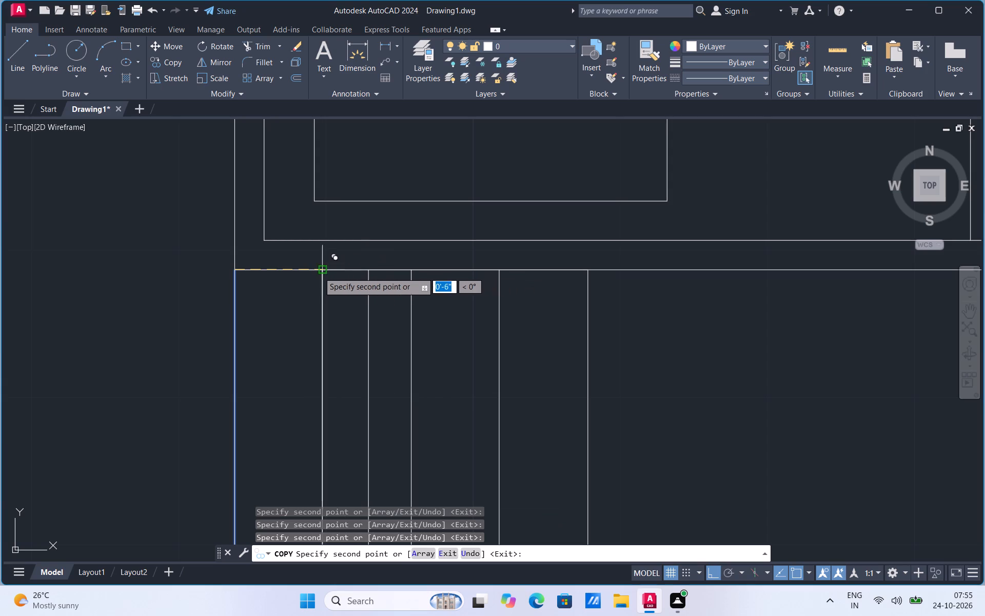
left_click(280, 272)
left_click(454, 272)
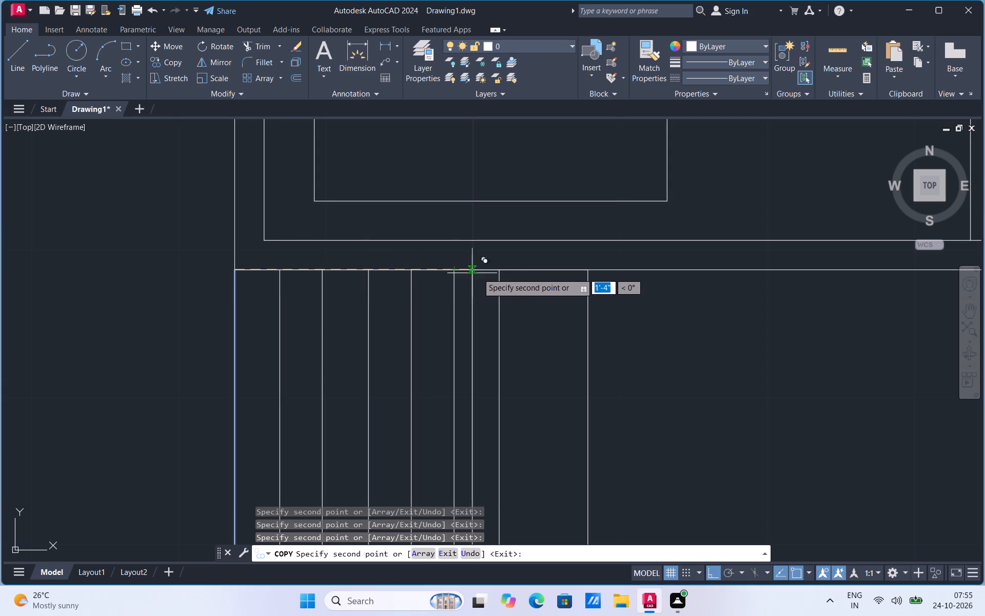
left_click(540, 269)
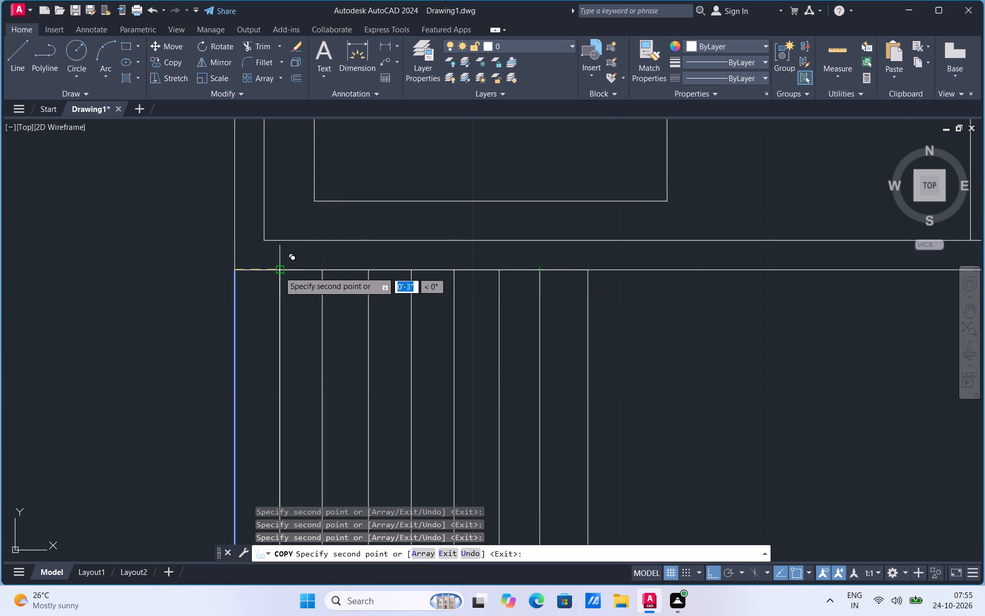
Add eight more copies of the lower side table's left edge, one about midway in each gap between the vertical lines.
left_click(257, 274)
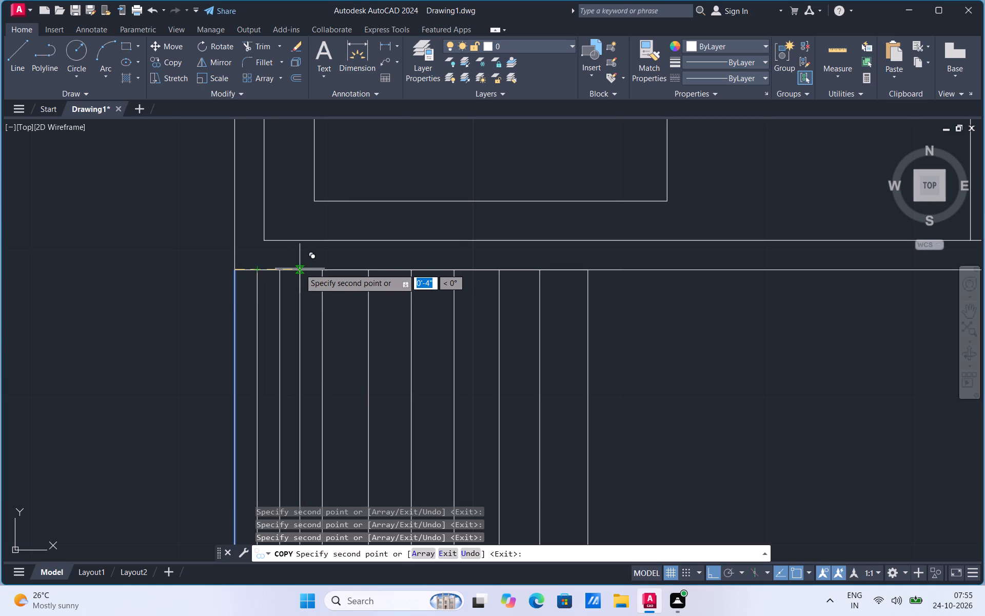
left_click(301, 270)
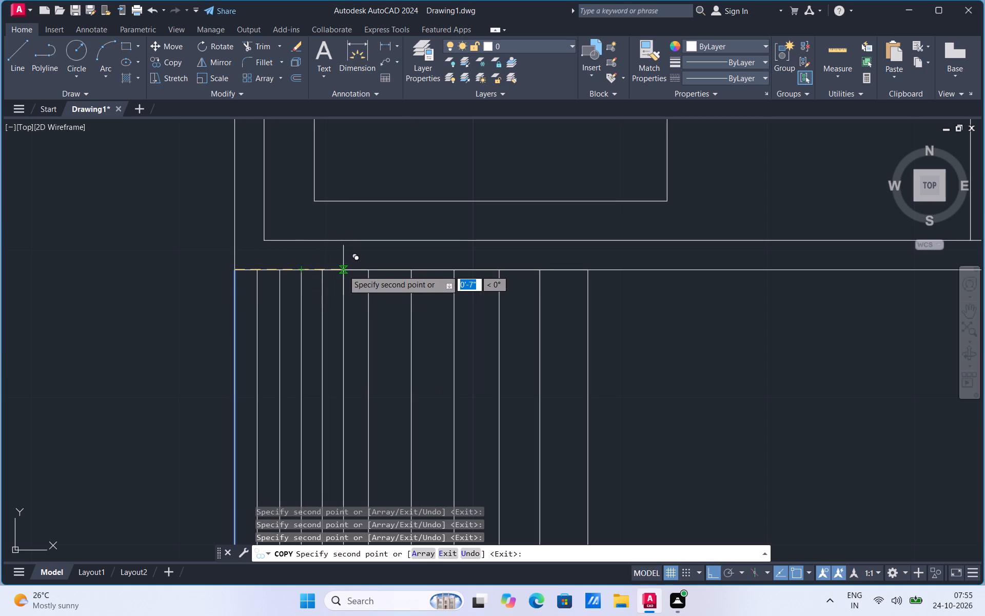
left_click(344, 271)
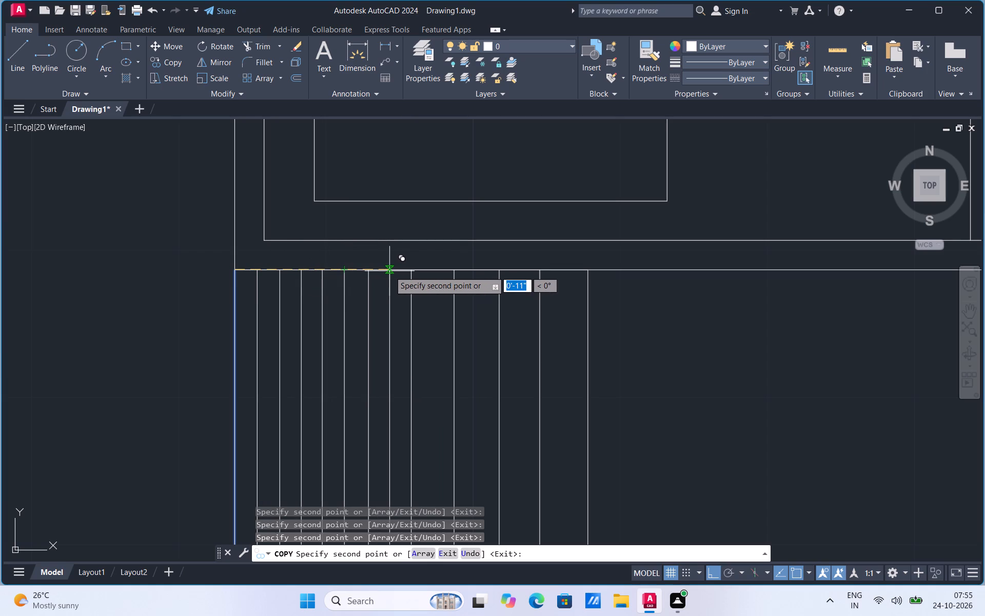
left_click(389, 271)
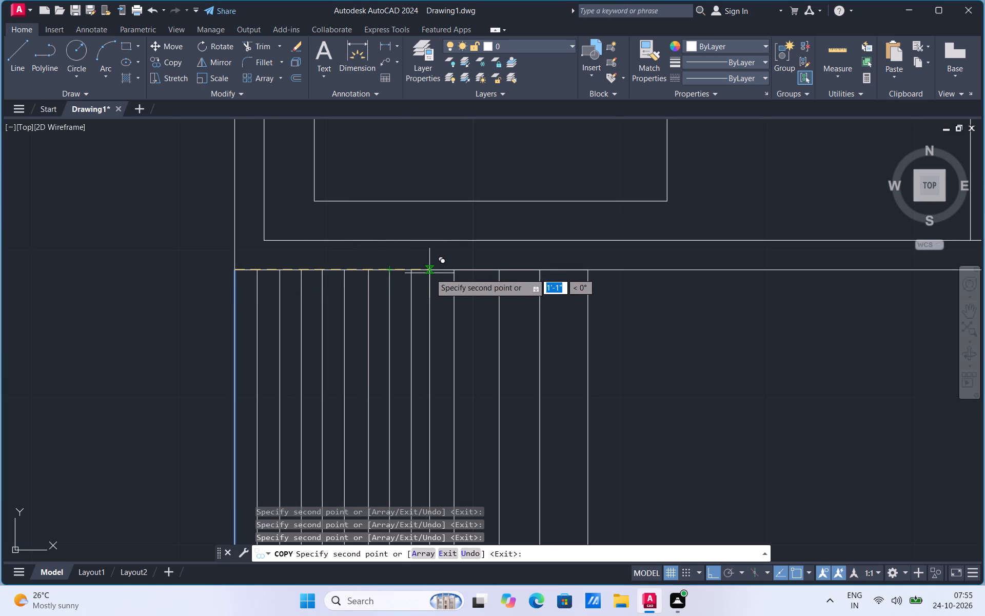
left_click(431, 269)
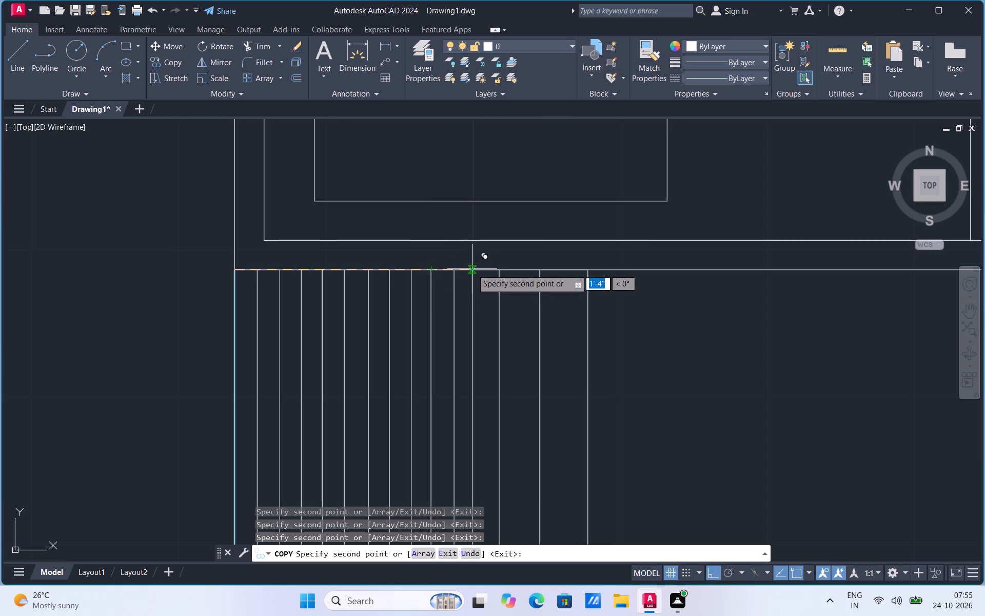
left_click(476, 268)
left_click(517, 269)
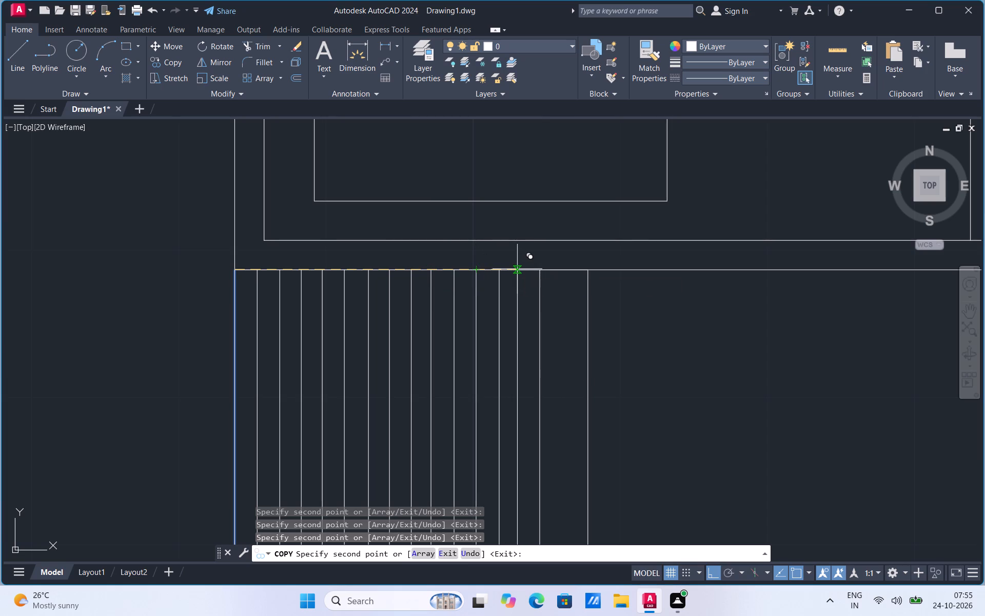
left_click(562, 268)
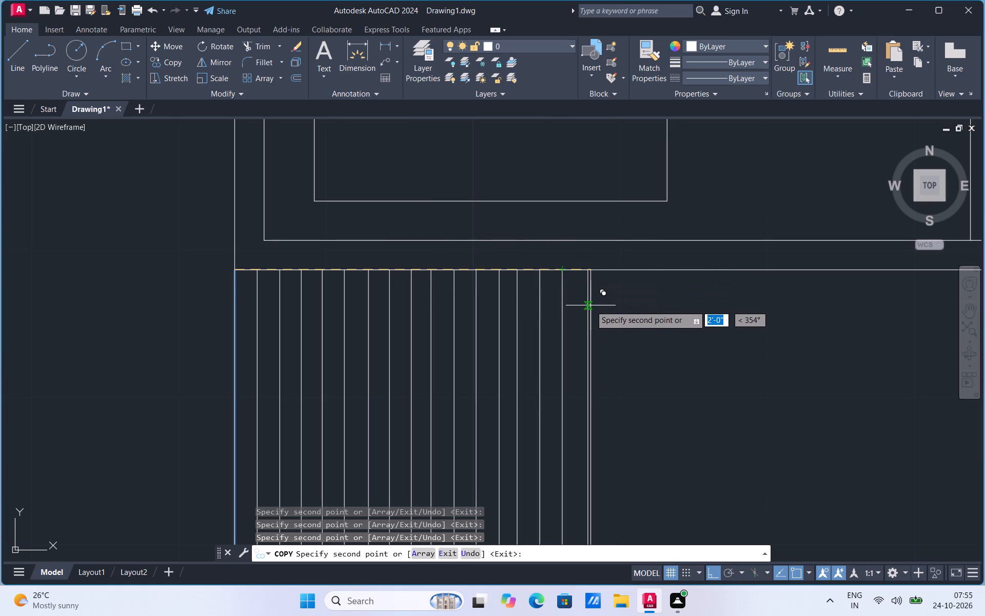
key("Escape")
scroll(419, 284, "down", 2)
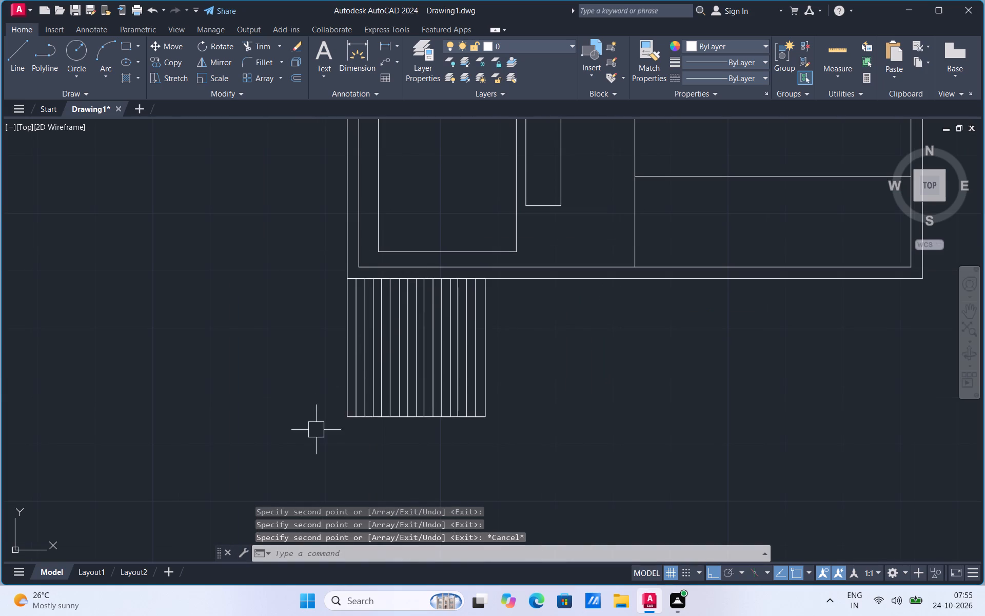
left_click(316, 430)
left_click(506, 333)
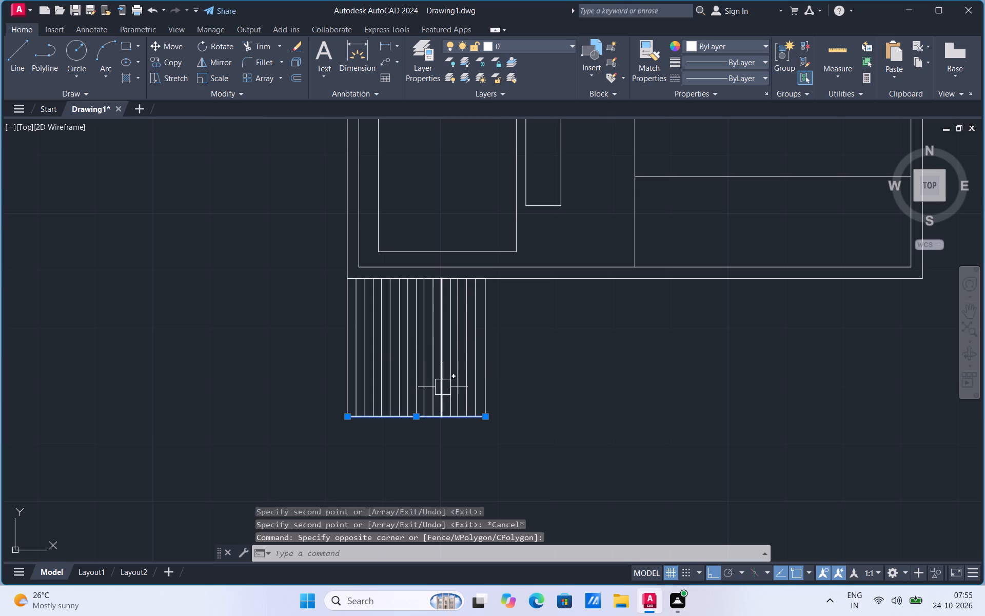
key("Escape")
Copy the lower side table's fifteen inner vertical lines straight up into the side table above the bed, ending on its bottom edge.
scroll(376, 358, "up", 2)
left_click(323, 375)
left_click(345, 373)
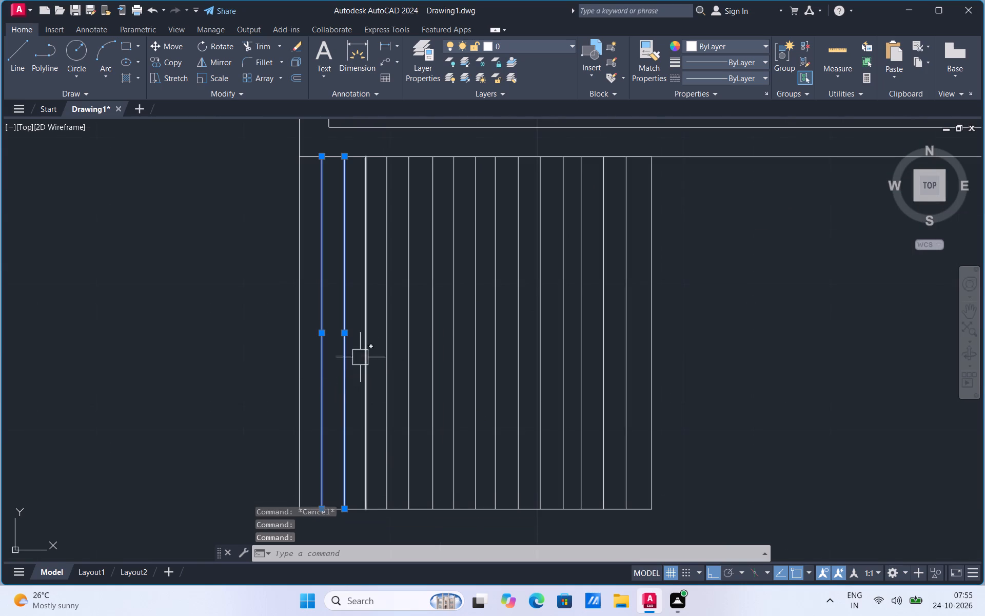
left_click(360, 357)
left_click(388, 362)
left_click(413, 345)
left_click(437, 337)
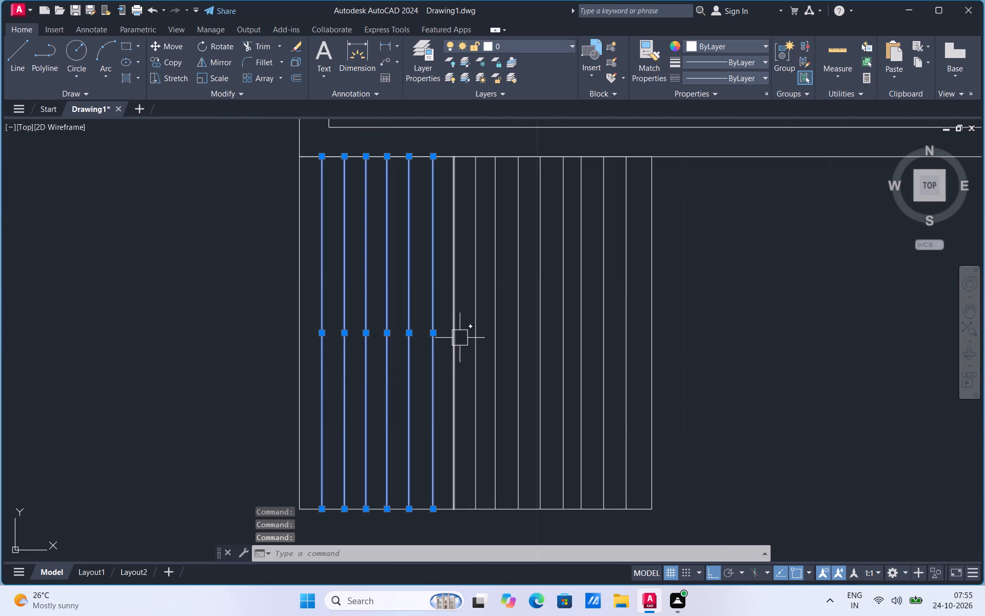
left_click(460, 338)
left_click(480, 335)
left_click(495, 338)
left_click(516, 341)
left_click(547, 345)
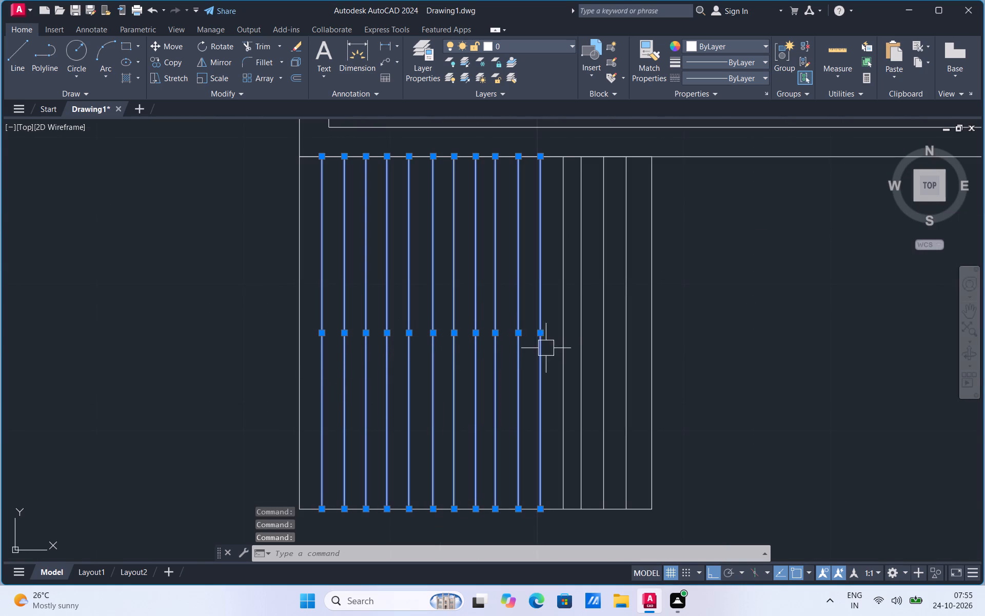
left_click(566, 346)
left_click(579, 343)
left_click(602, 340)
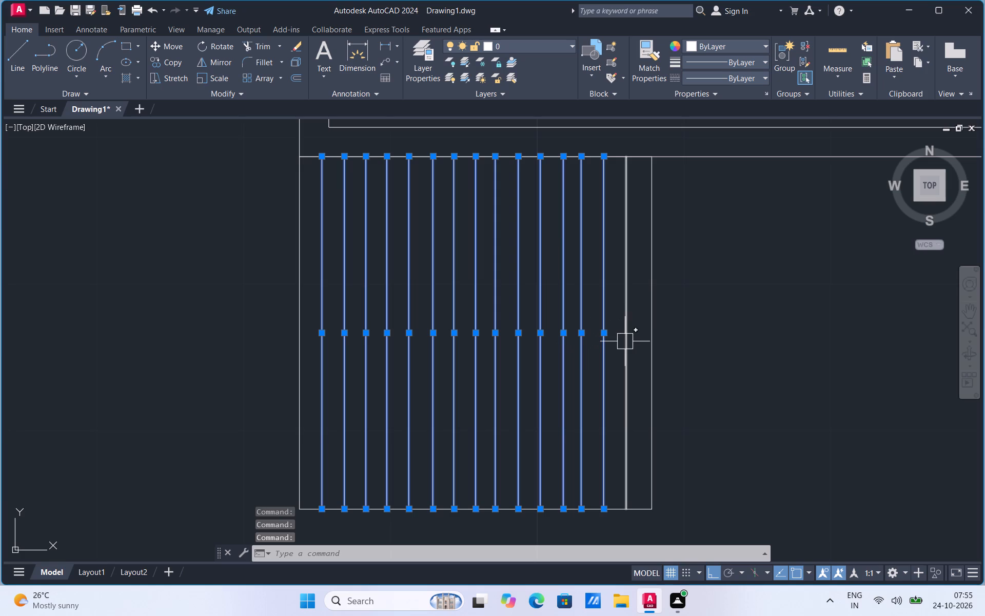
left_click(625, 342)
right_click(625, 342)
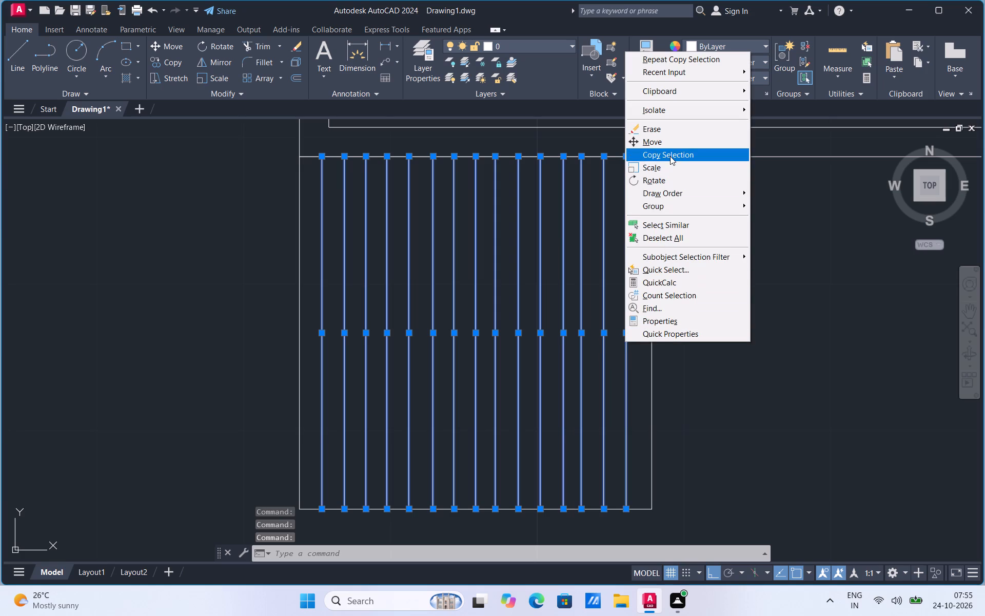
left_click(670, 156)
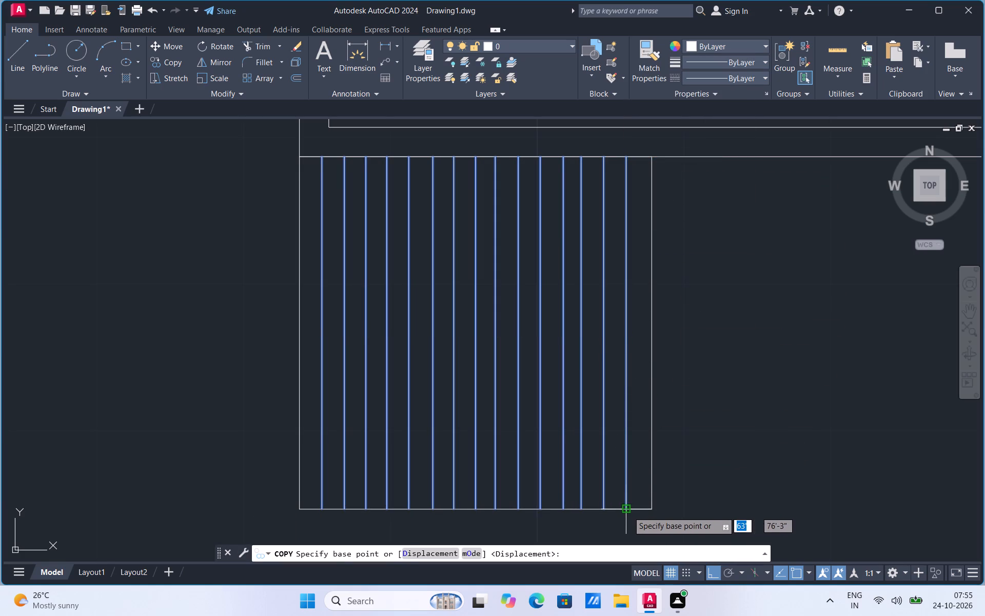
left_click(627, 511)
scroll(629, 510, "down", 2)
scroll(593, 384, "down", 2)
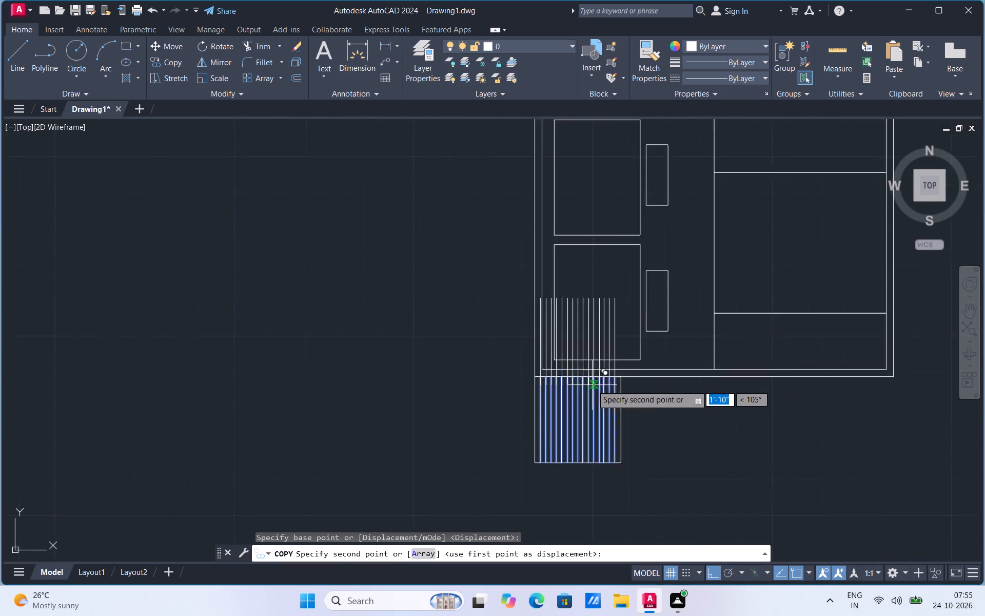
scroll(610, 243, "up", 1)
scroll(602, 180, "up", 3)
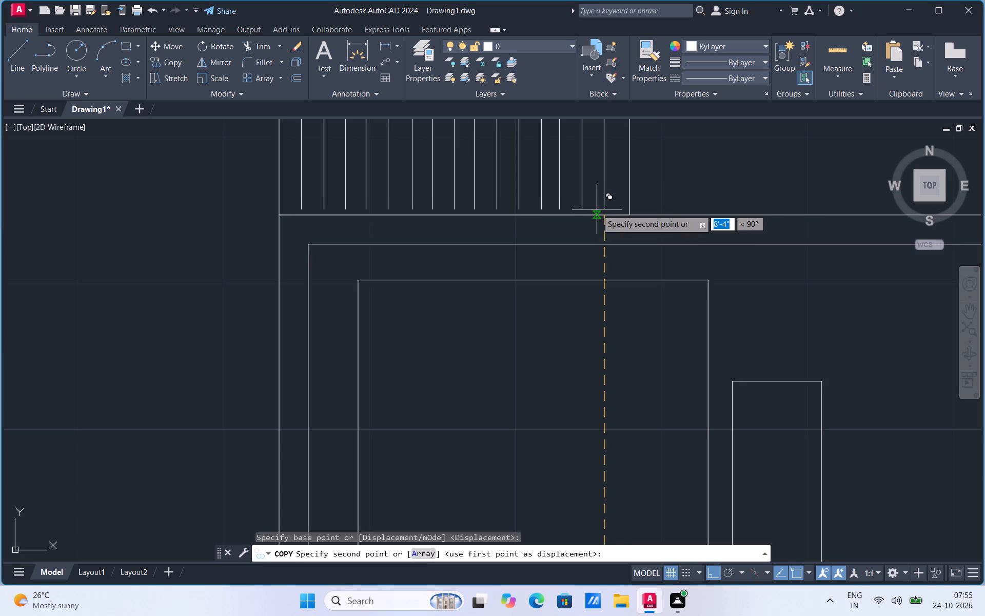
left_click(603, 214)
scroll(547, 361, "down", 3)
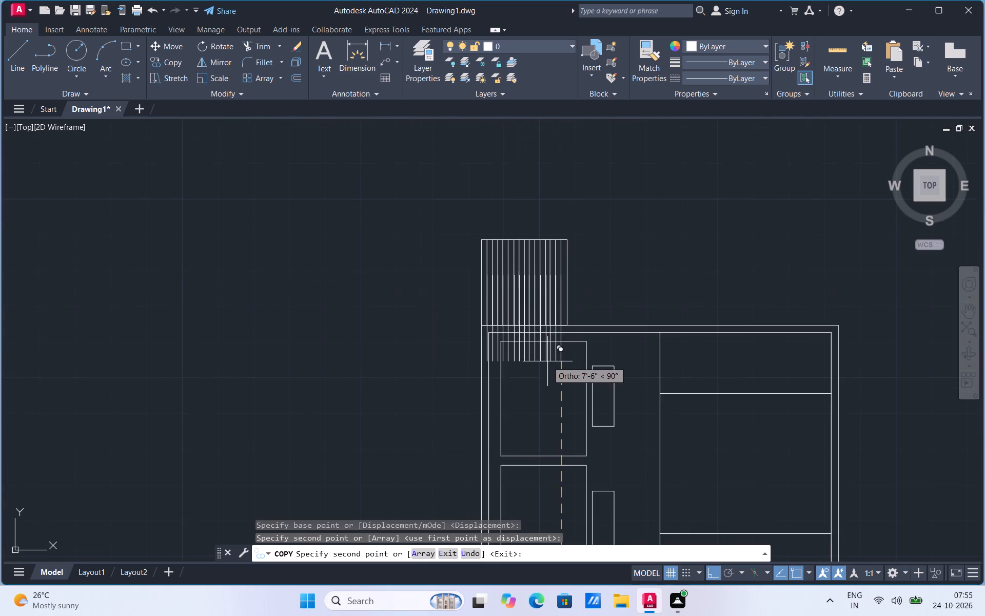
key("Escape")
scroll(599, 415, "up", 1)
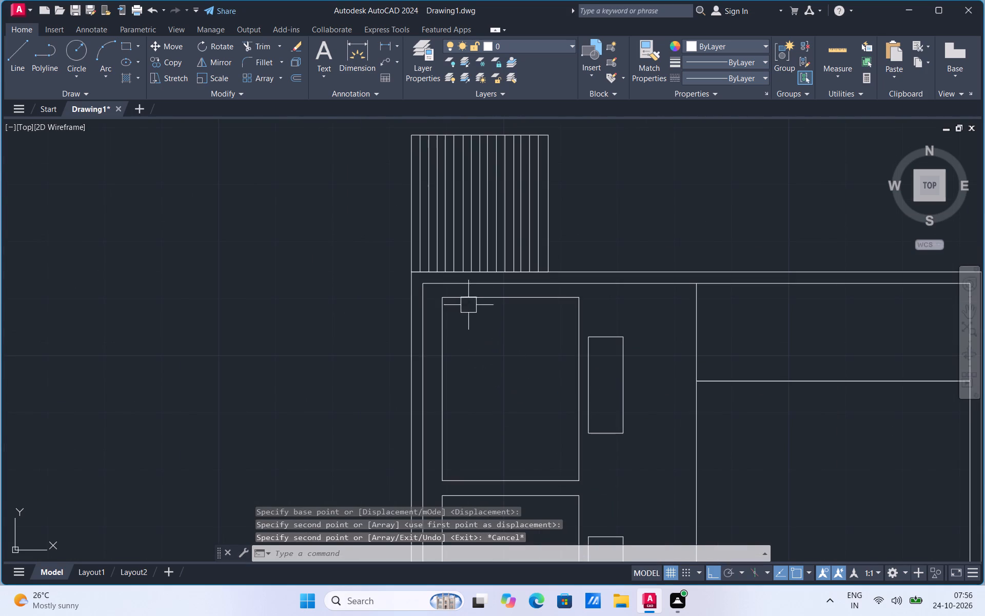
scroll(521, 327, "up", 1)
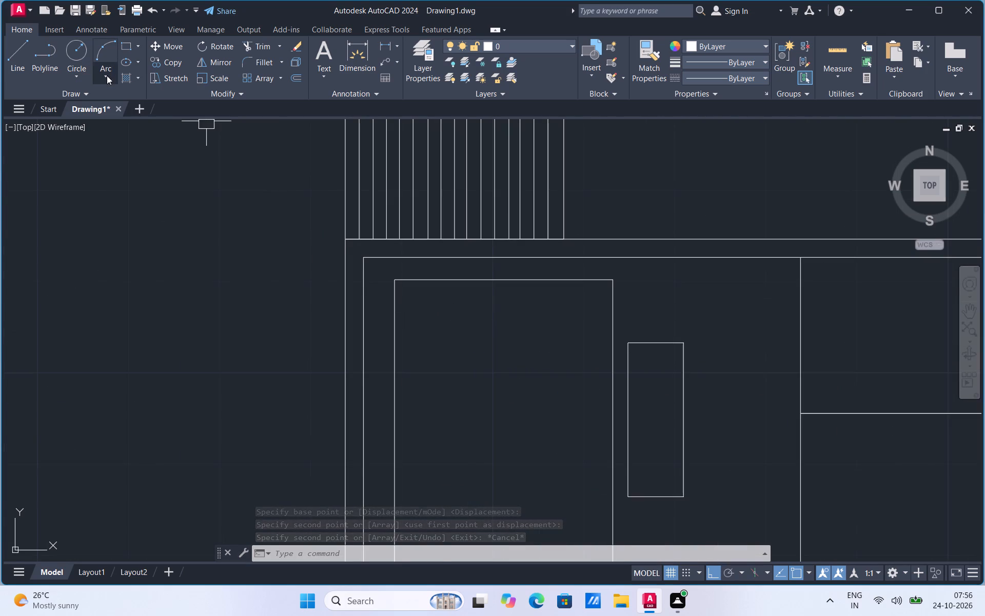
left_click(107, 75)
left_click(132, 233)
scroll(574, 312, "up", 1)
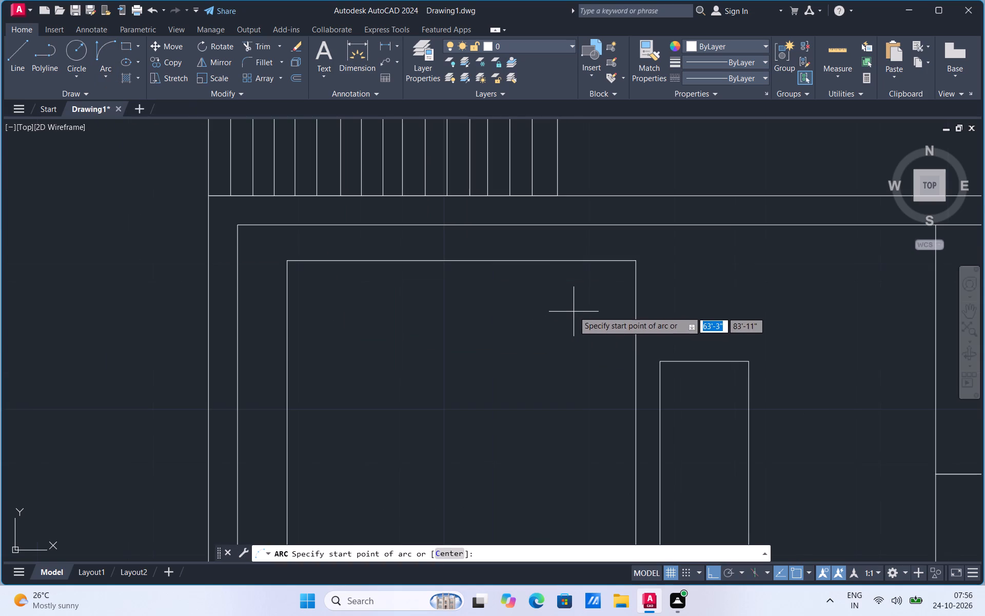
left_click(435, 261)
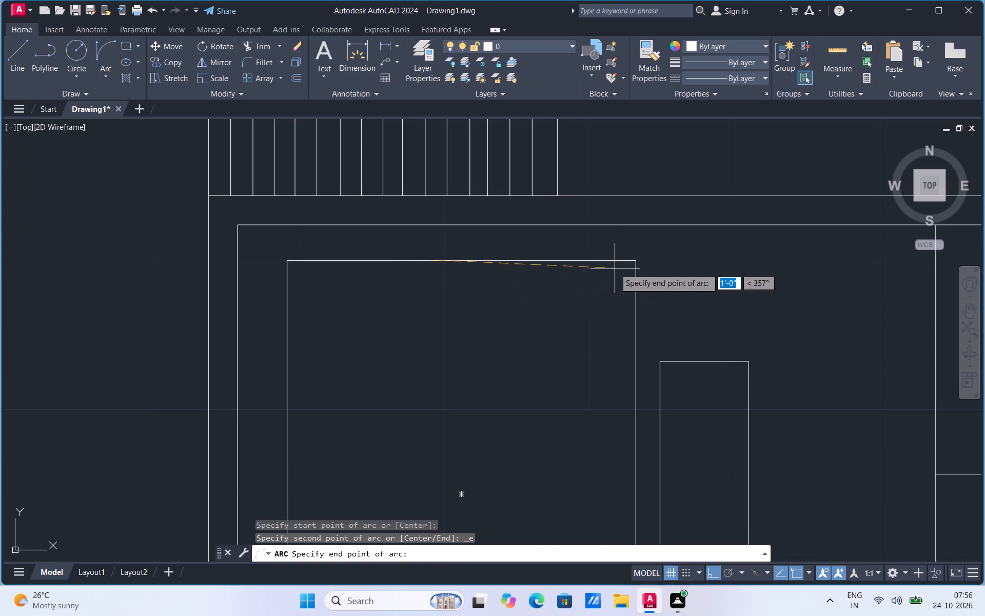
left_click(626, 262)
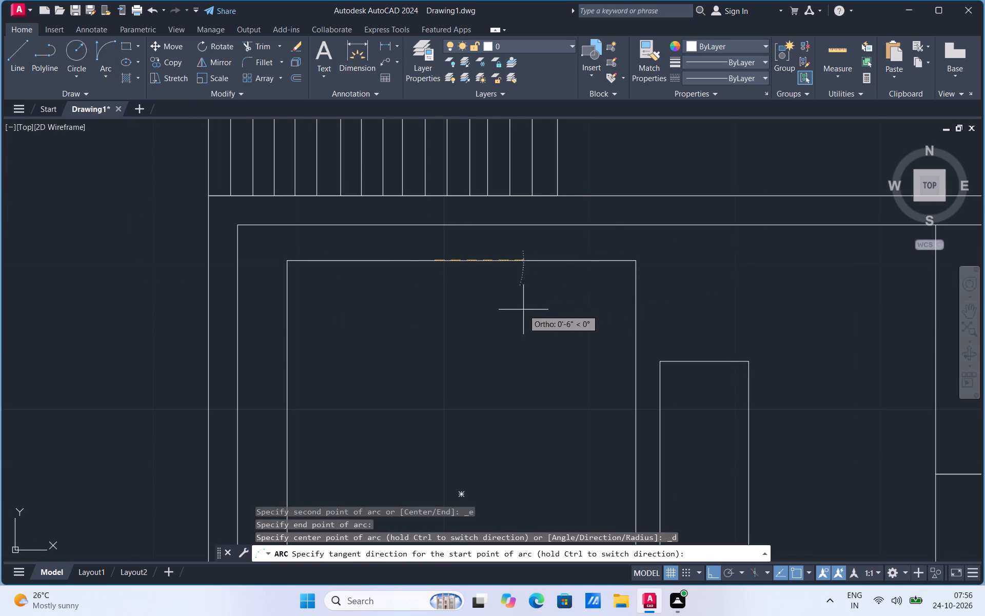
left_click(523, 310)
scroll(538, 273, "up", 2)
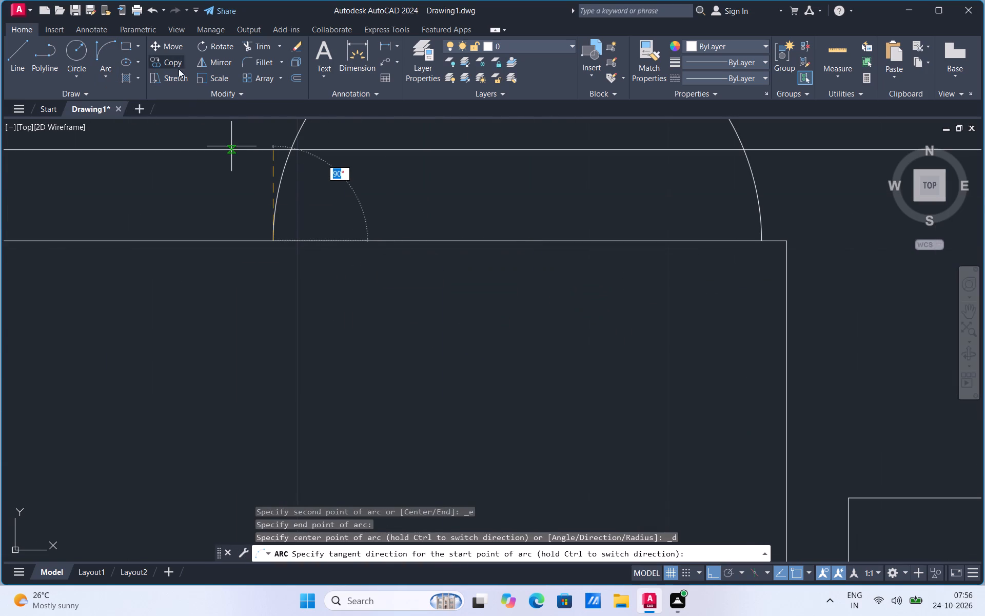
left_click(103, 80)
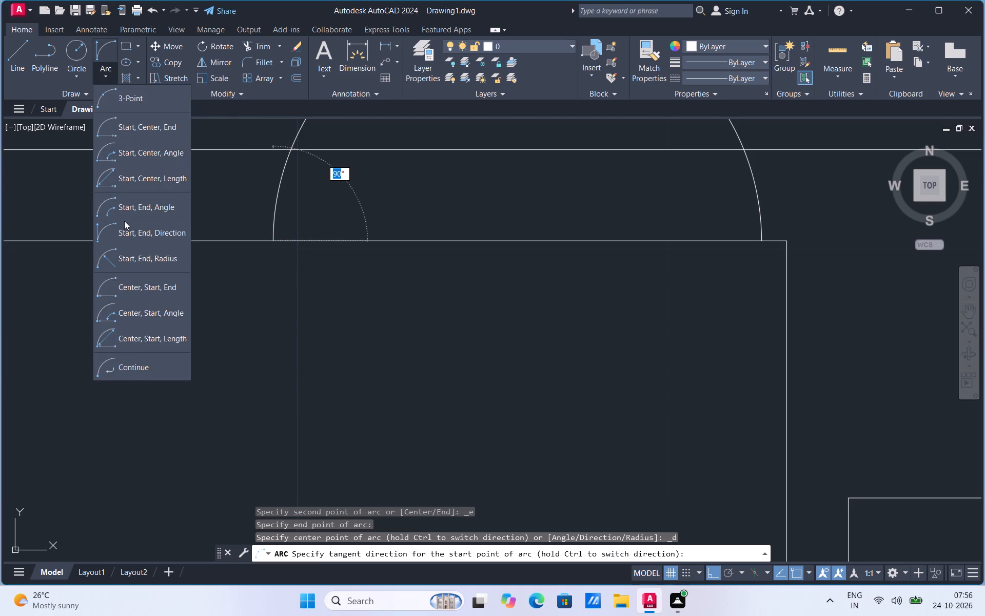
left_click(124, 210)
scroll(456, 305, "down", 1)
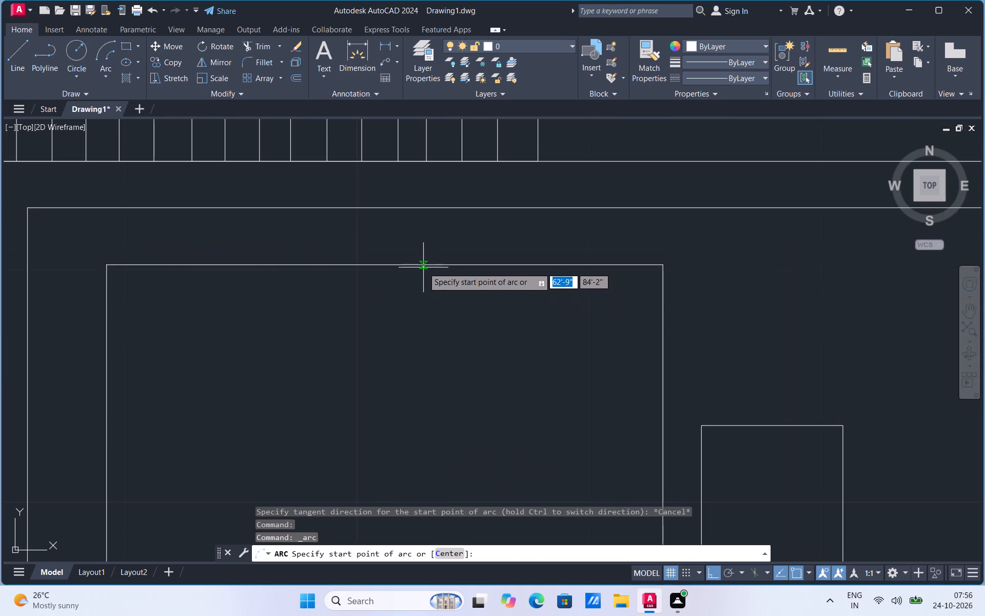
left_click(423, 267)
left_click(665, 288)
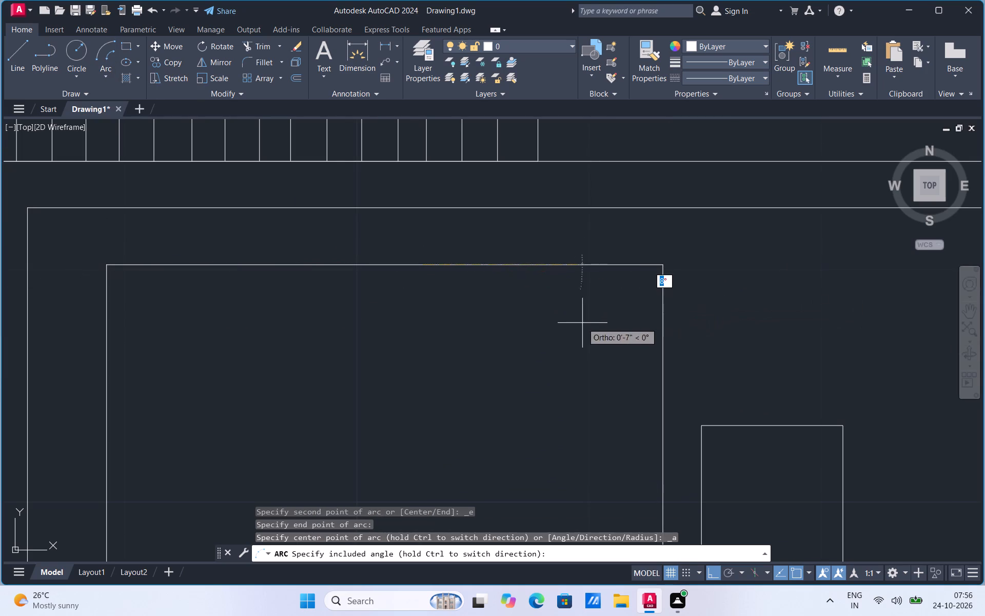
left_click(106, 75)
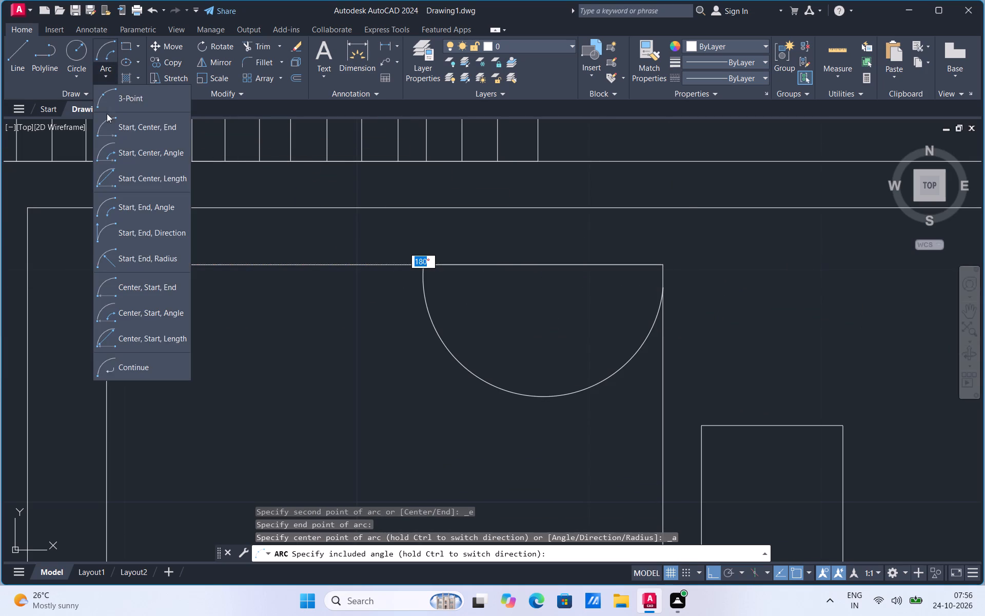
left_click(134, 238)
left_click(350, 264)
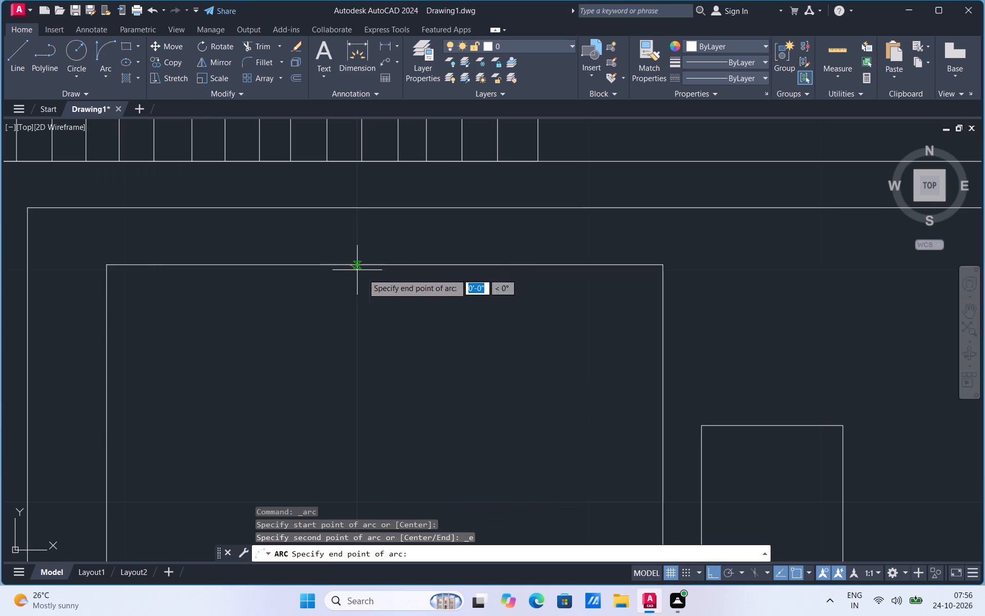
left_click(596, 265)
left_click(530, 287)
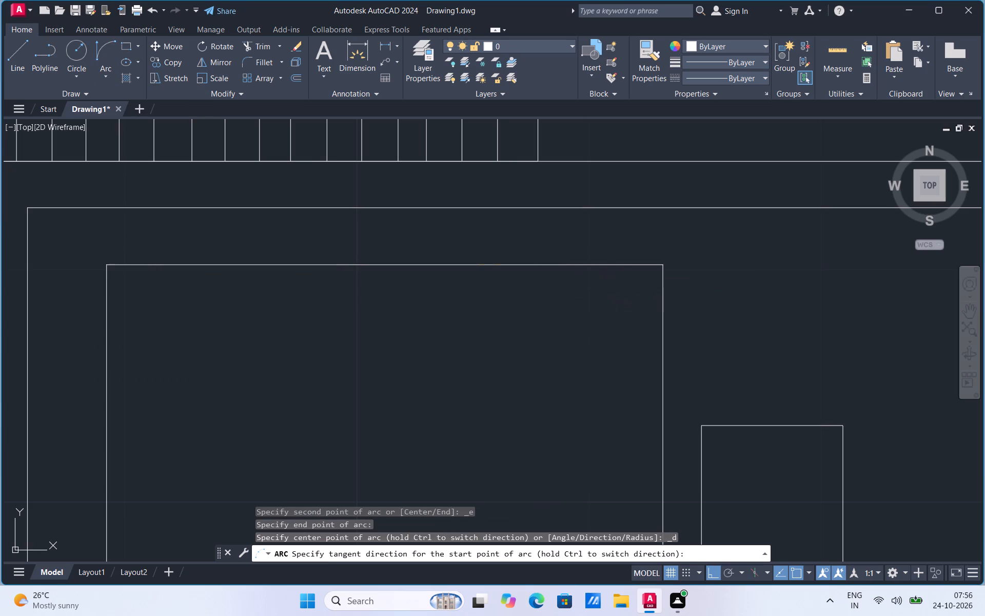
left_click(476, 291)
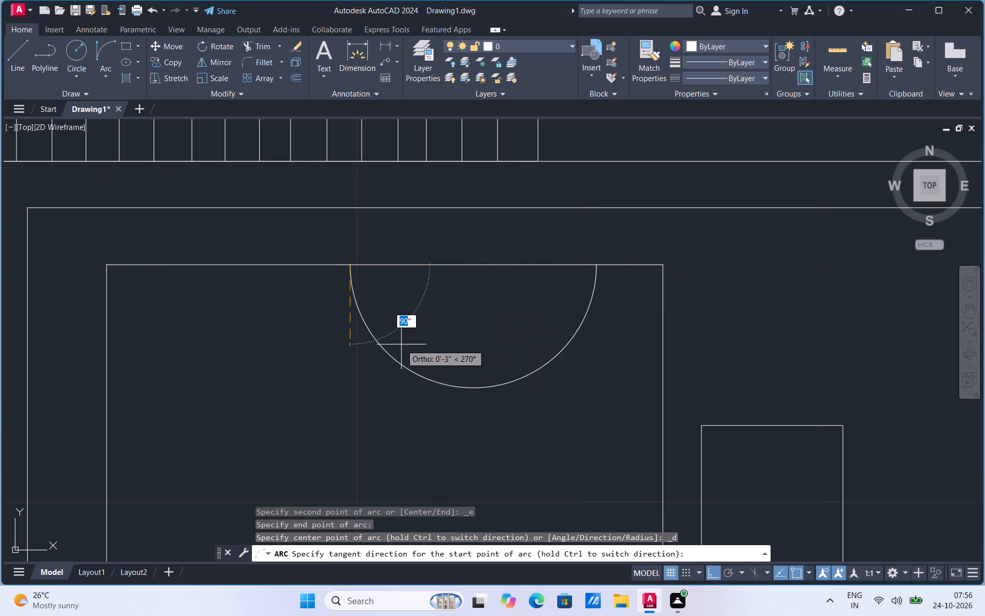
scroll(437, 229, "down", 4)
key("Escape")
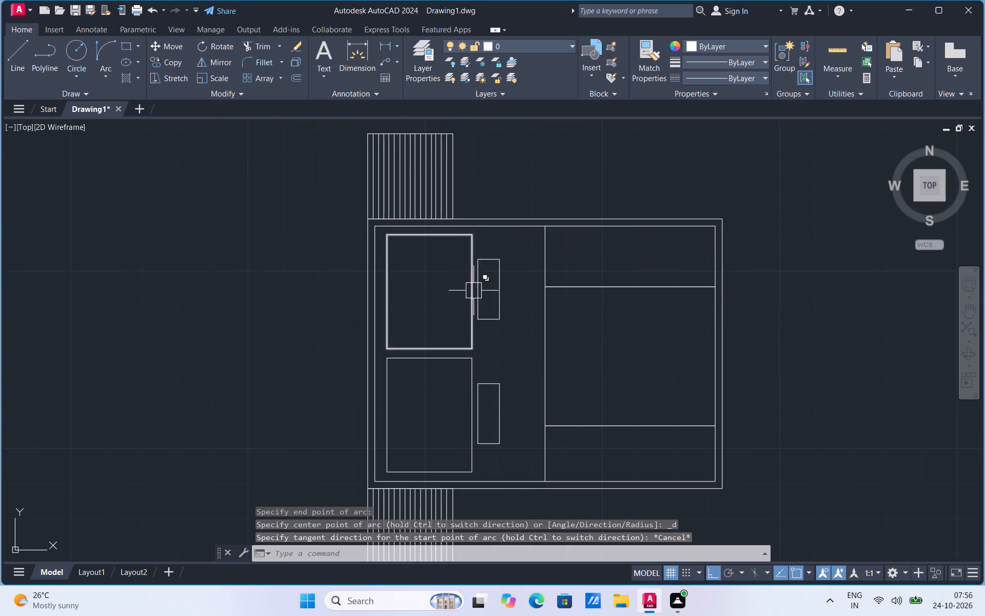
Move the top edge of the wide rectangle below the bed and side table up by 1".
scroll(427, 318, "down", 3)
scroll(440, 361, "up", 1)
scroll(434, 469, "up", 2)
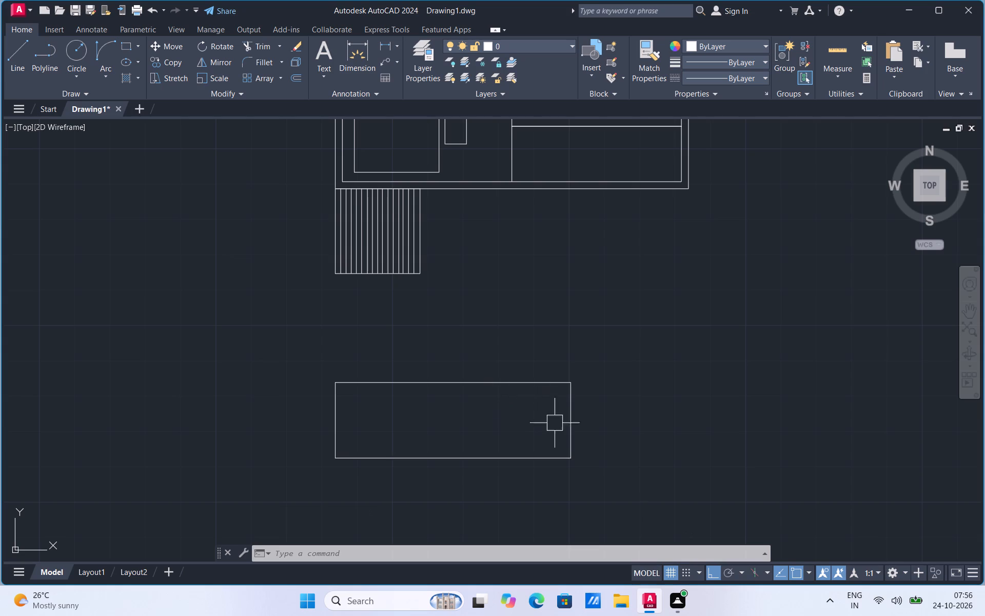
scroll(480, 469, "up", 1)
scroll(450, 486, "down", 4)
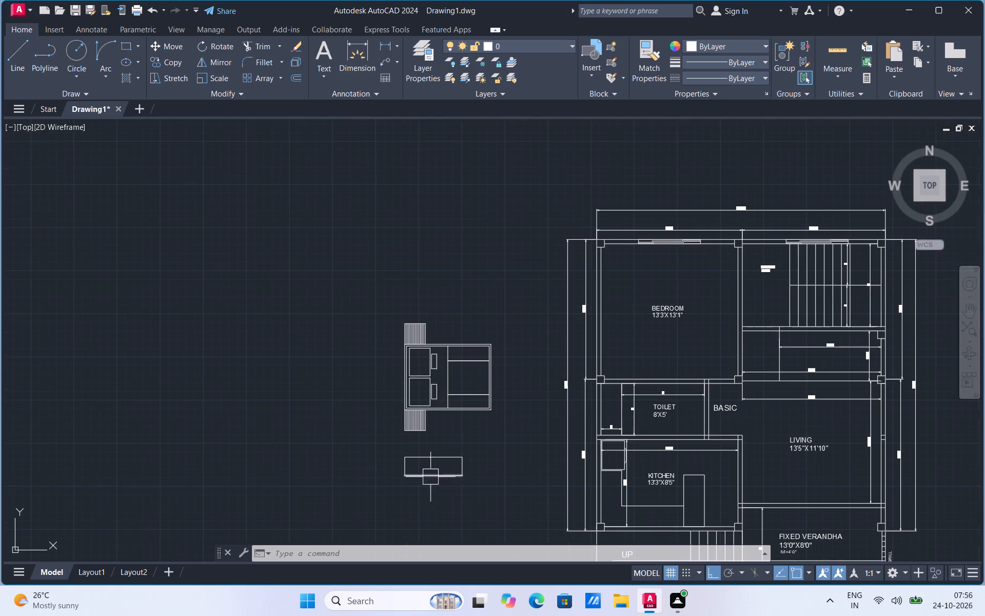
scroll(440, 483, "up", 2)
left_click(426, 420)
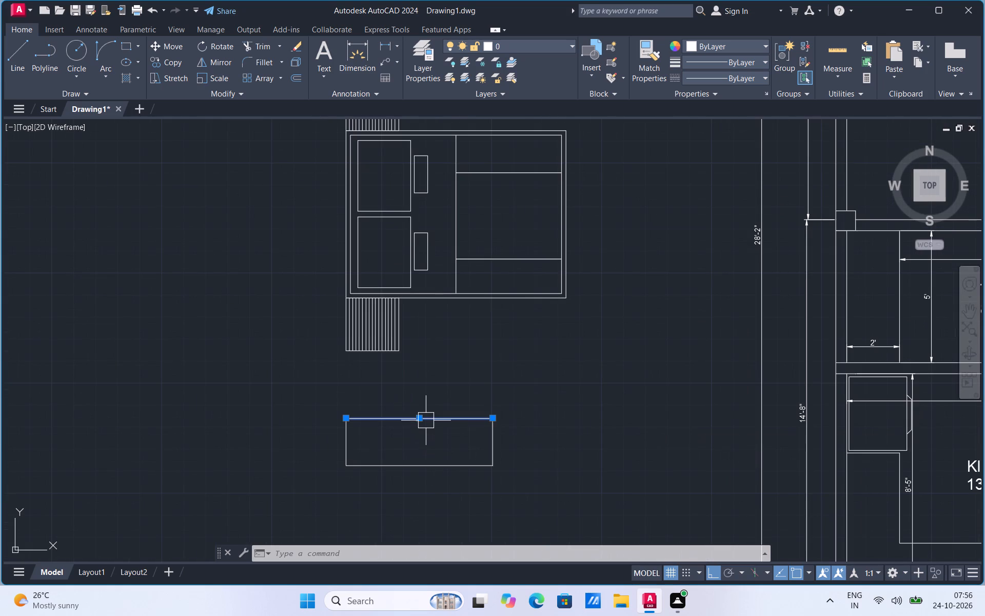
right_click(426, 420)
left_click(461, 200)
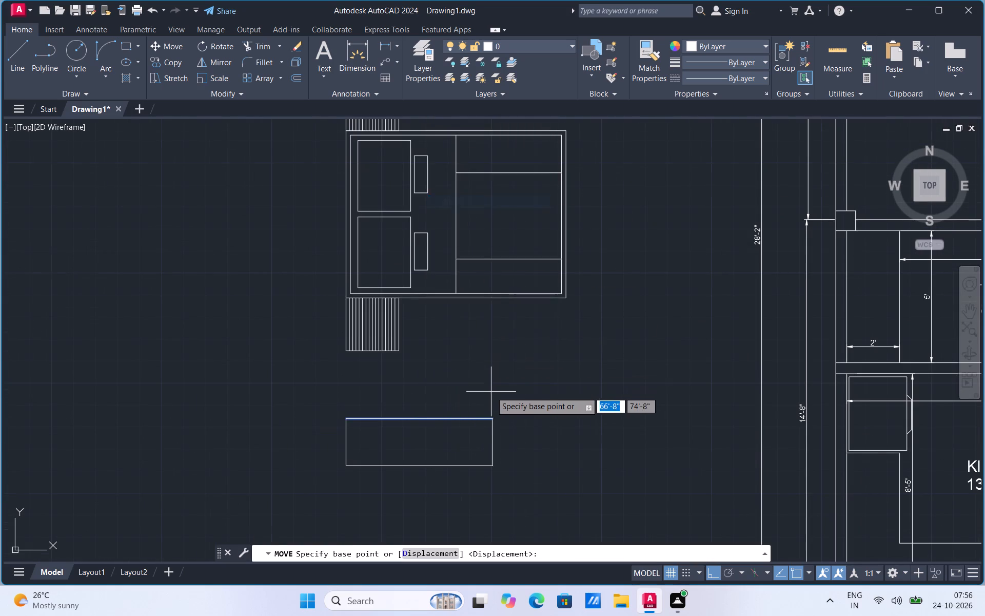
scroll(491, 392, "up", 1)
left_click(491, 433)
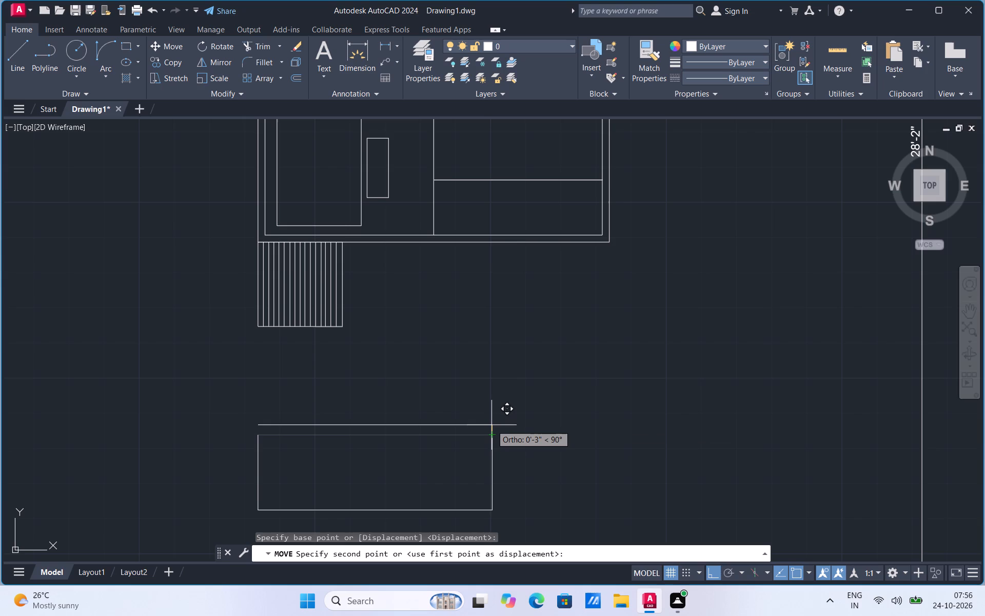
key("1")
key("Return")
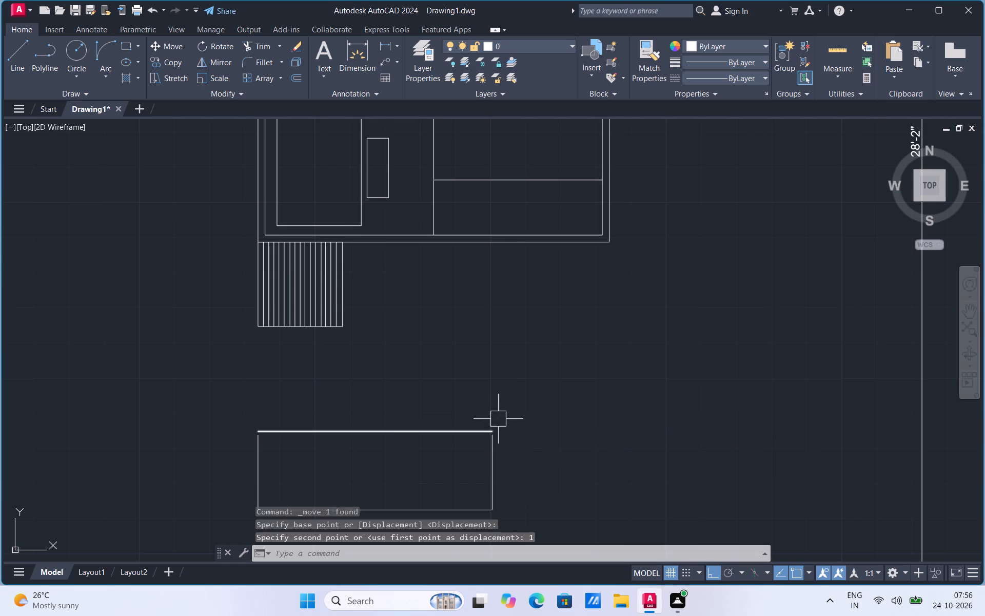
Extend both vertical sides of the wide rectangle up to its moved top edge.
scroll(262, 472, "up", 2)
type("EX")
left_click(326, 504)
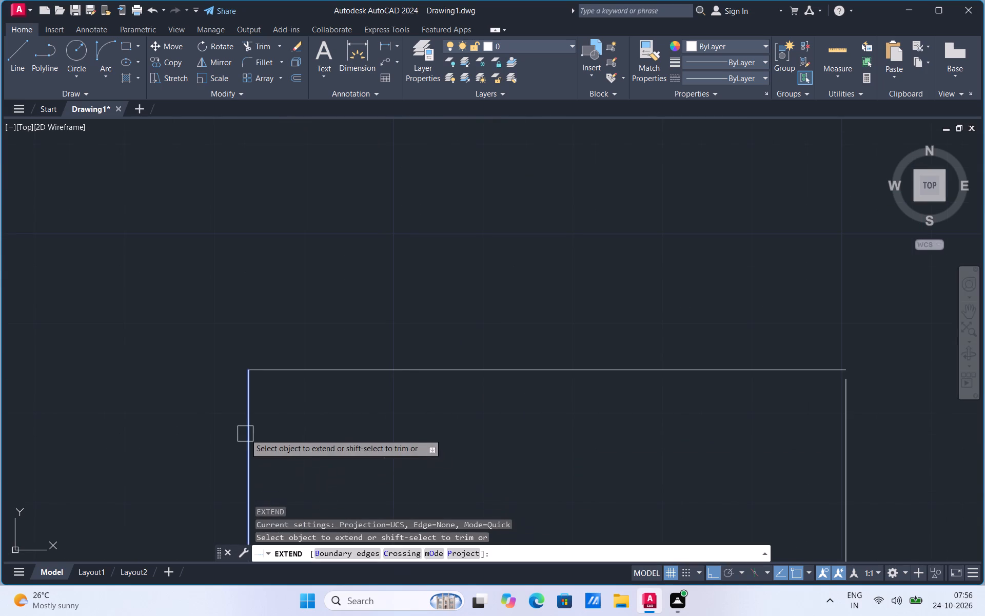
left_click(245, 434)
left_click(849, 419)
scroll(619, 330, "down", 1)
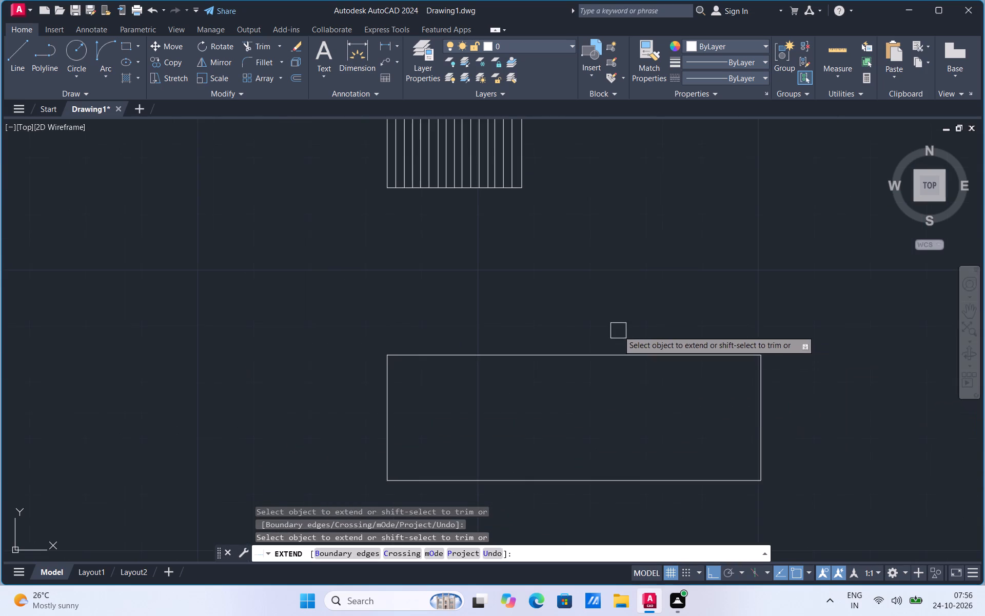
Draw a diagonal line across the wide rectangle from its bottom-left corner to its top-right corner.
left_click_drag(15, 63, 27, 68)
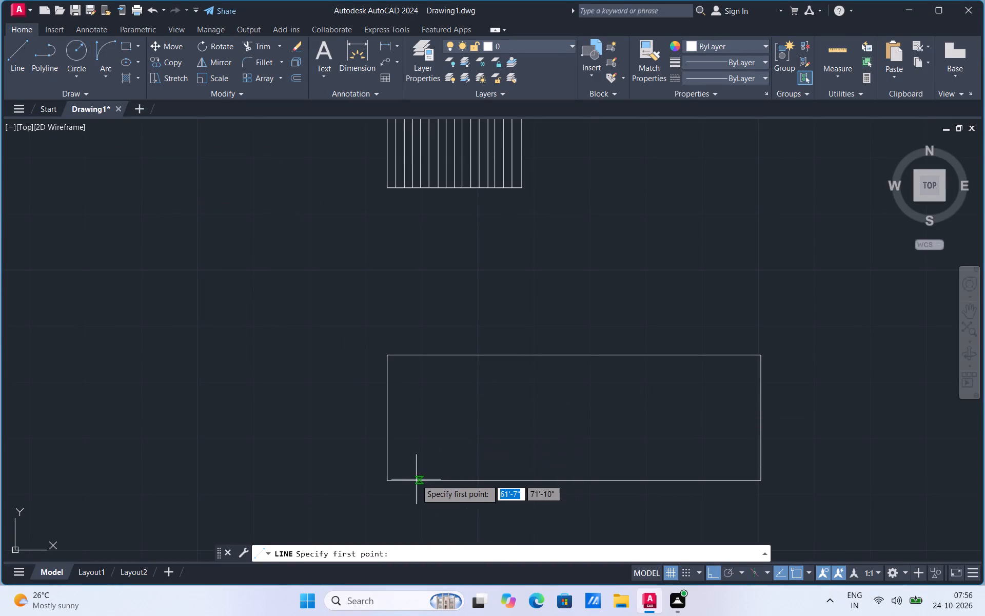
left_click(390, 479)
left_click(760, 354)
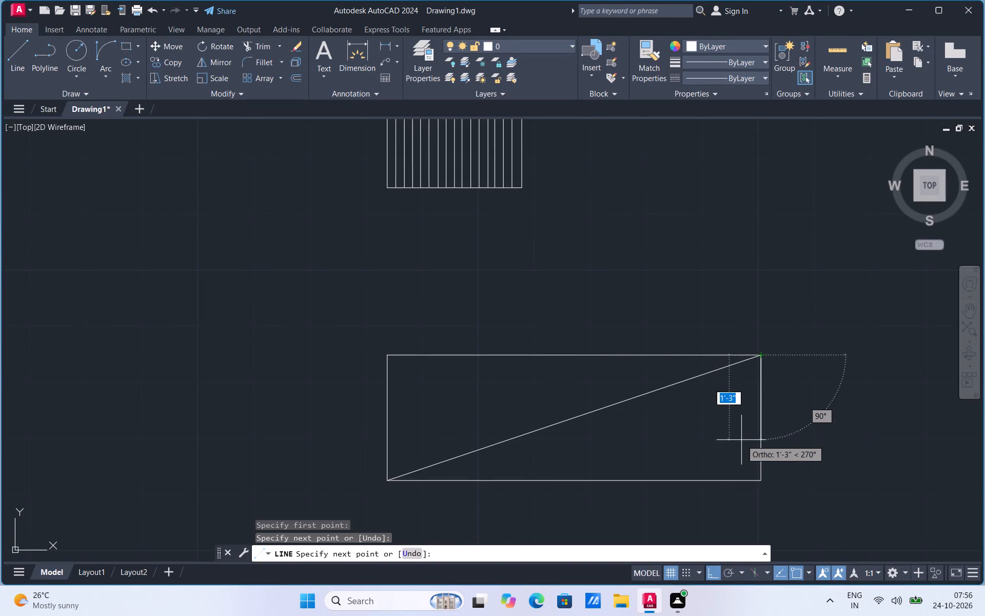
key("Escape")
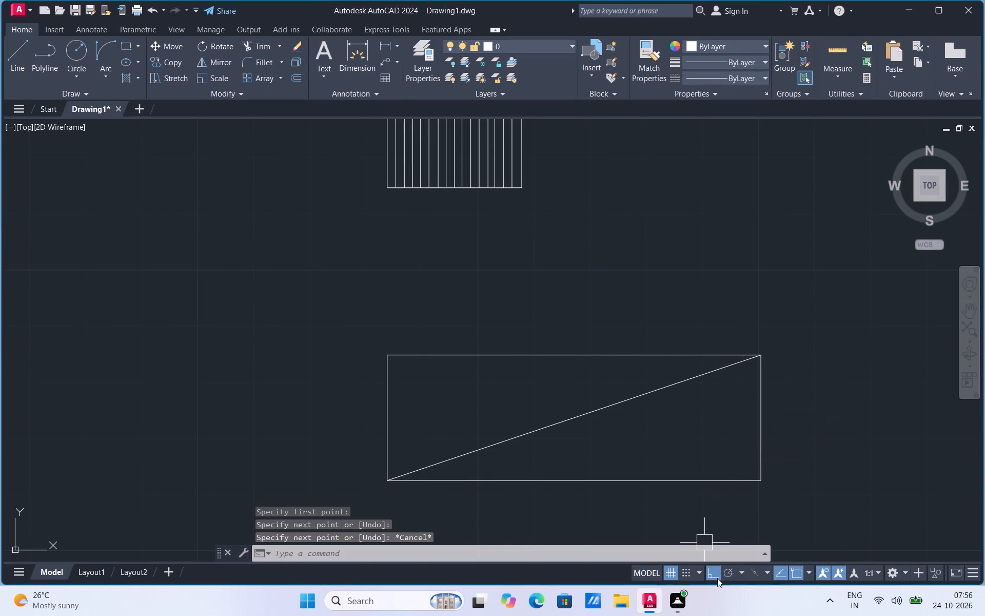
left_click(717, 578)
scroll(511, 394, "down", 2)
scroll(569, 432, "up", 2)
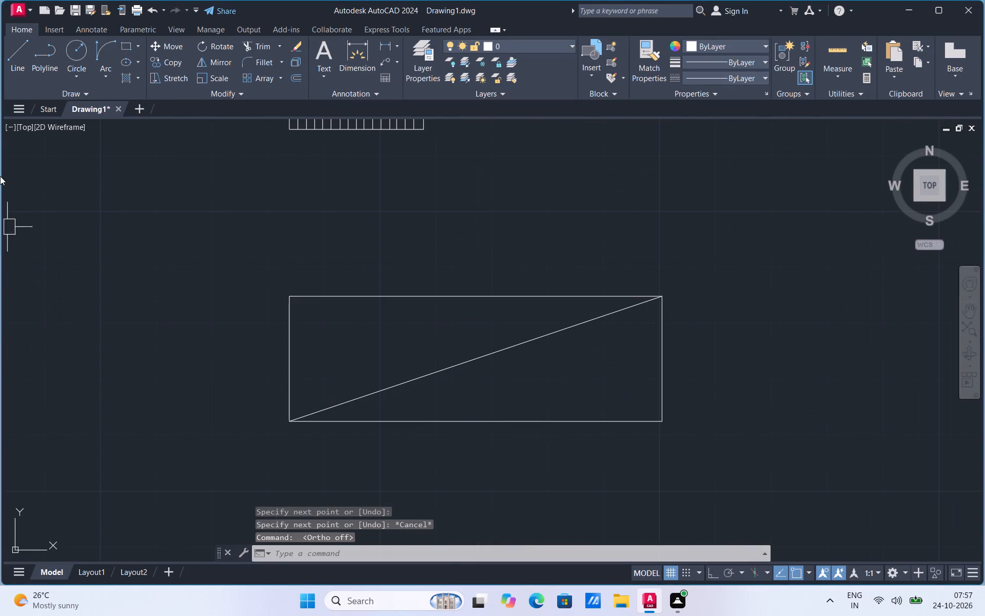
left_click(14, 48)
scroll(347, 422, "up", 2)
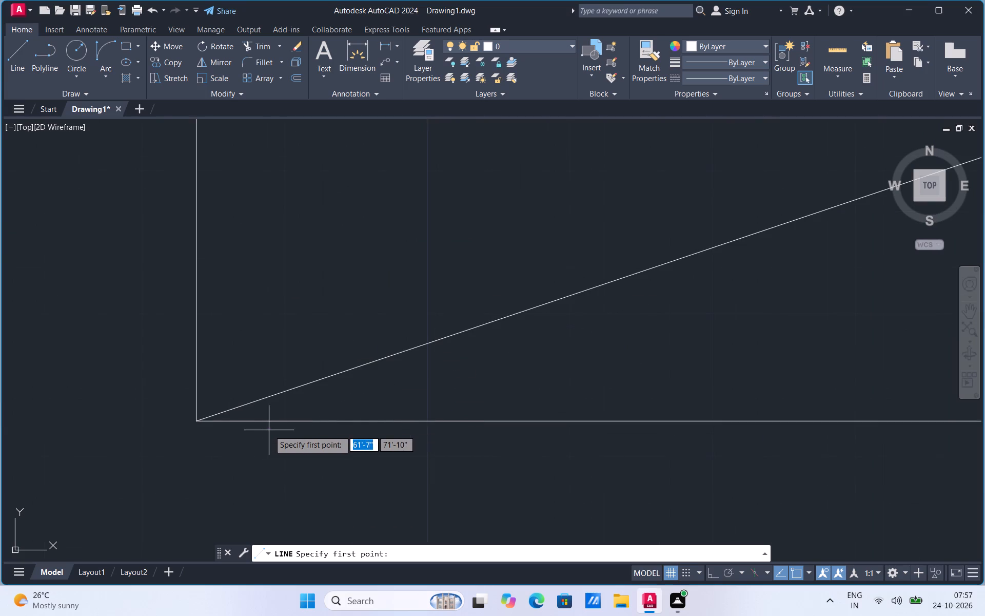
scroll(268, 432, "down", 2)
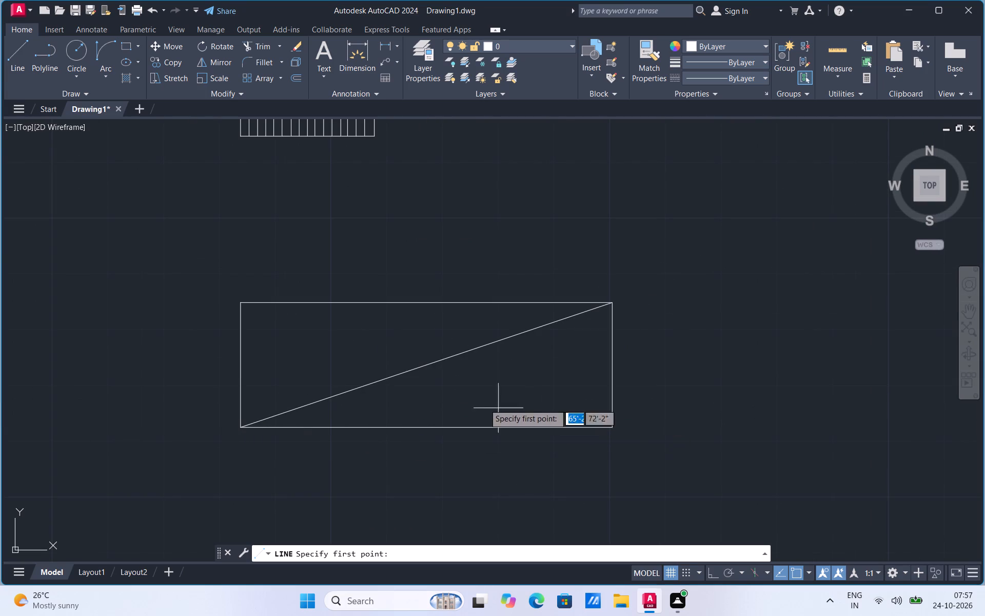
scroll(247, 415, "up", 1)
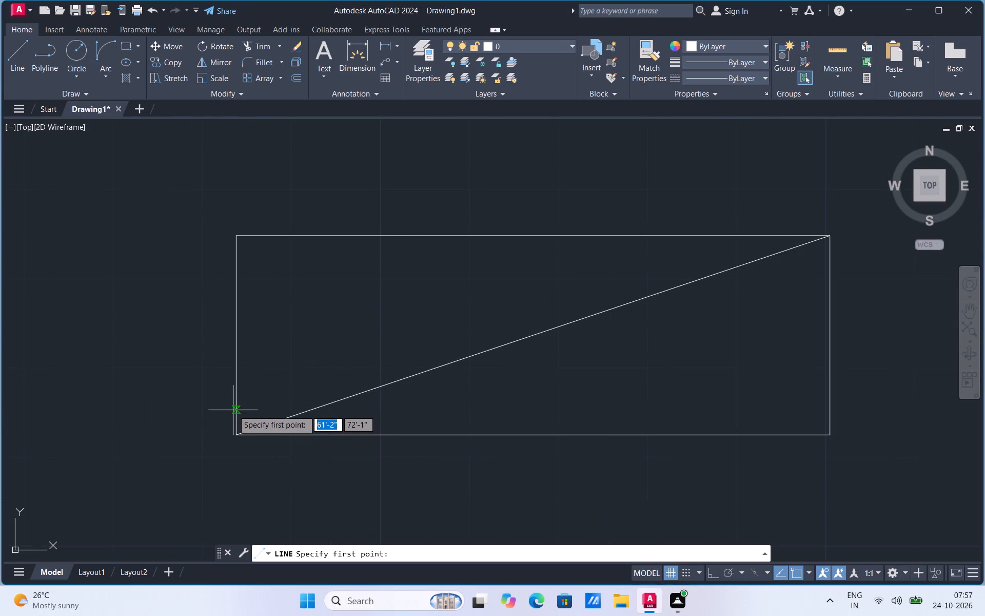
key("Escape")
Copy the diagonal line seven times straight up along the wide rectangle's left edge, spaced about 3" apart.
left_click(330, 403)
right_click(330, 403)
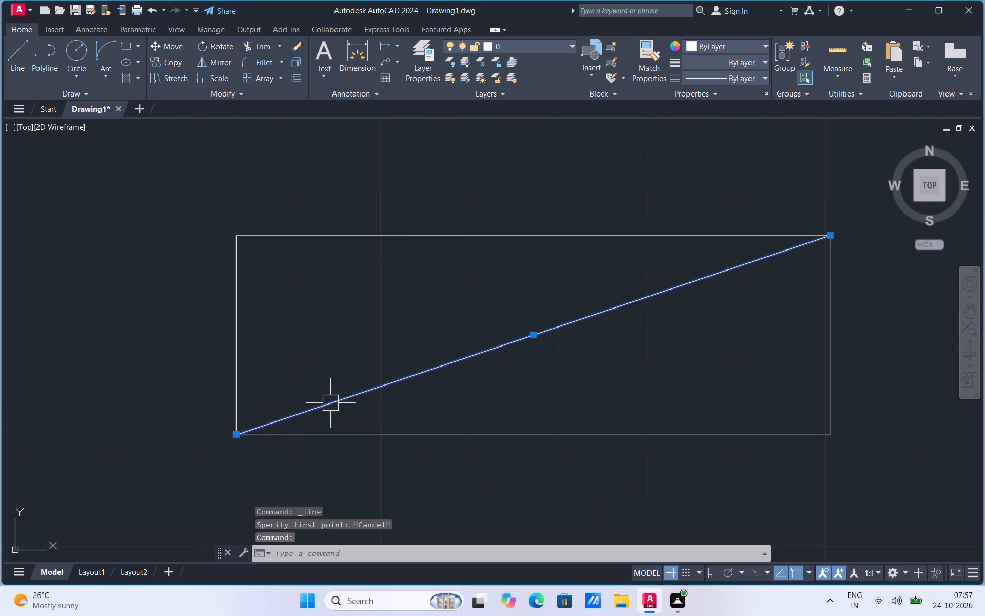
left_click(377, 195)
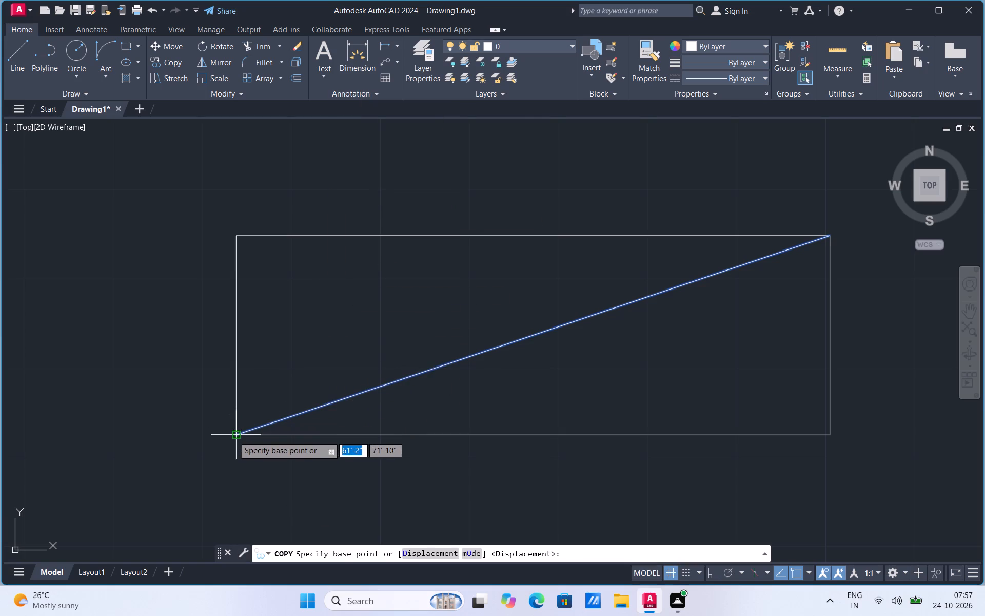
left_click(233, 436)
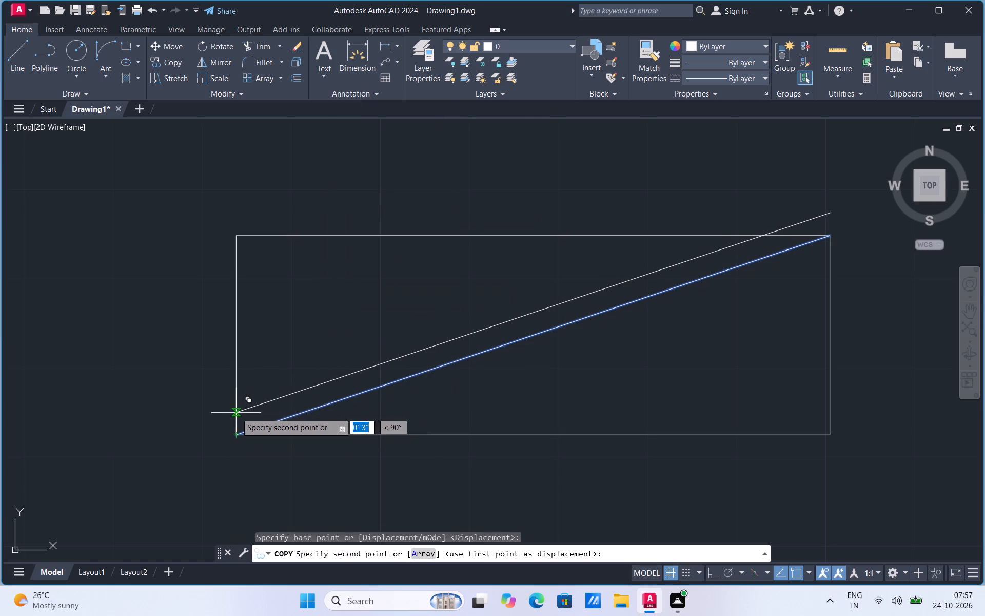
left_click(236, 413)
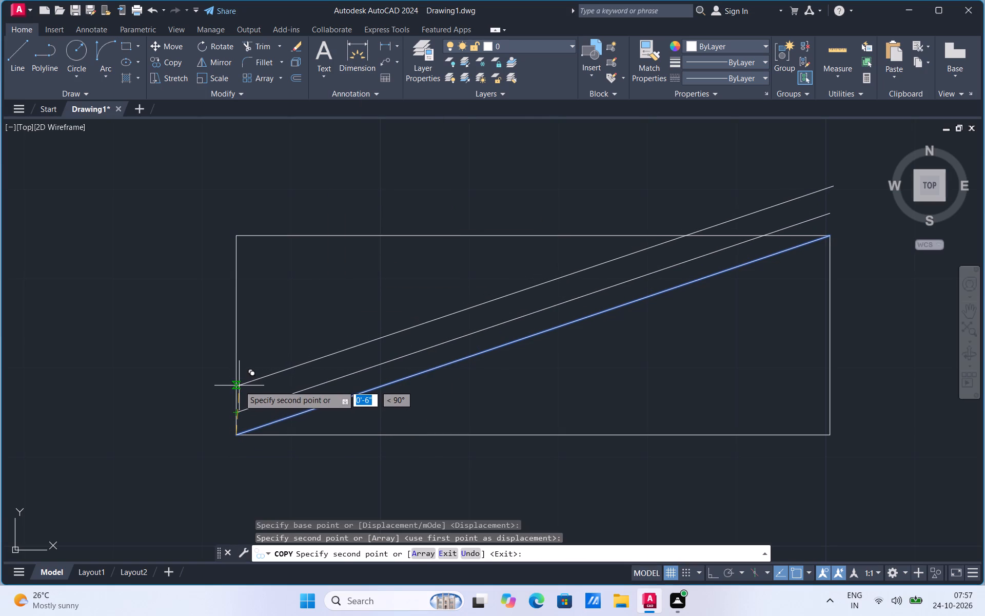
scroll(280, 400, "down", 1)
middle_click_drag(281, 400, 315, 402)
scroll(310, 403, "up", 2)
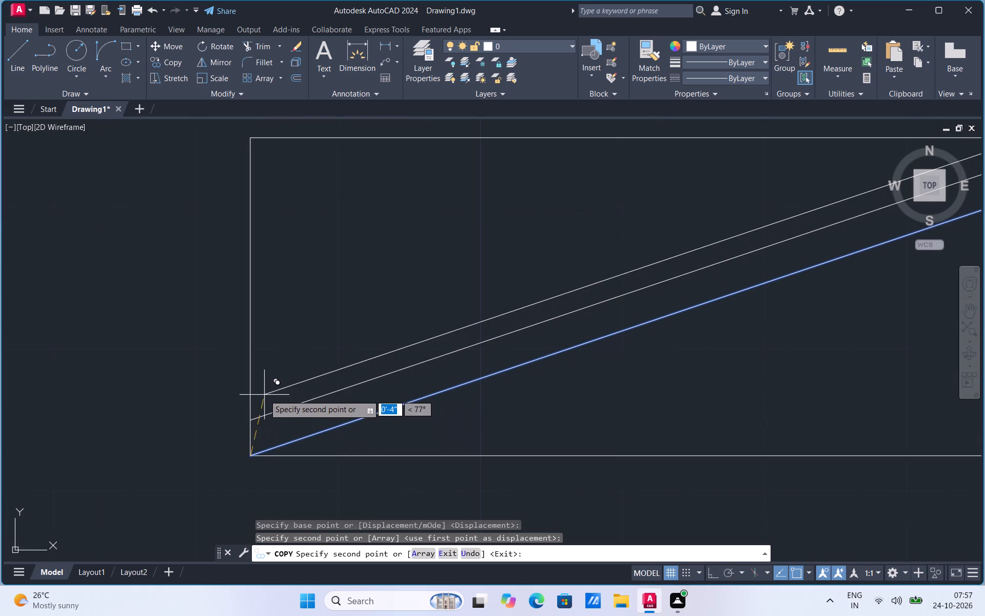
left_click_drag(715, 572, 708, 572)
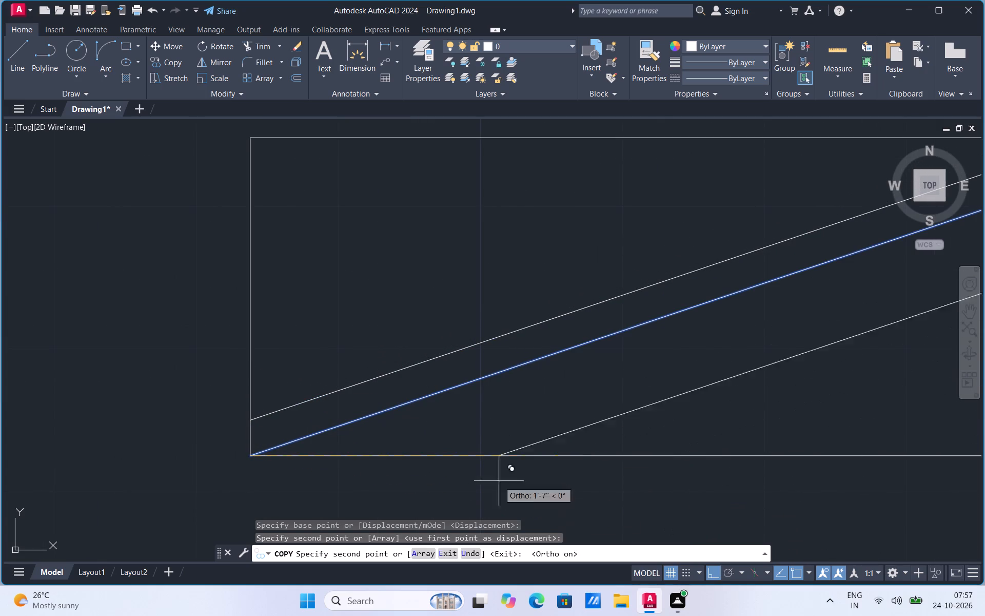
left_click(254, 378)
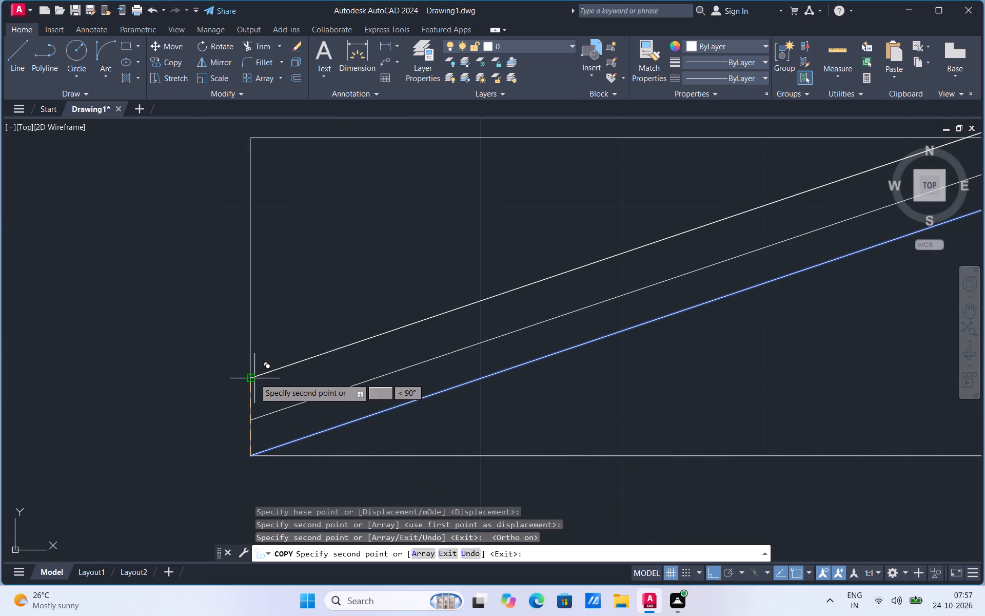
left_click(249, 340)
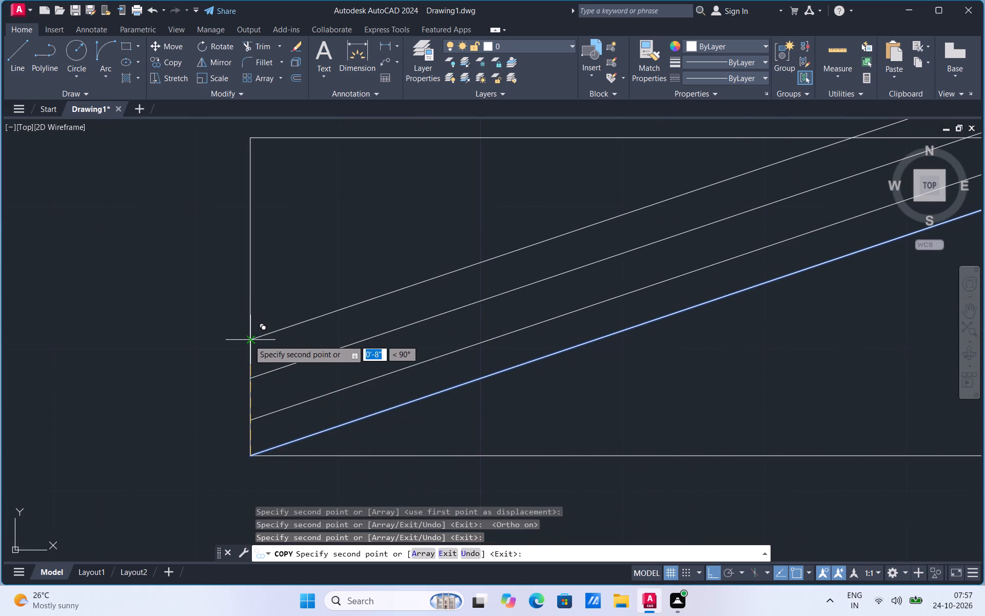
left_click(247, 298)
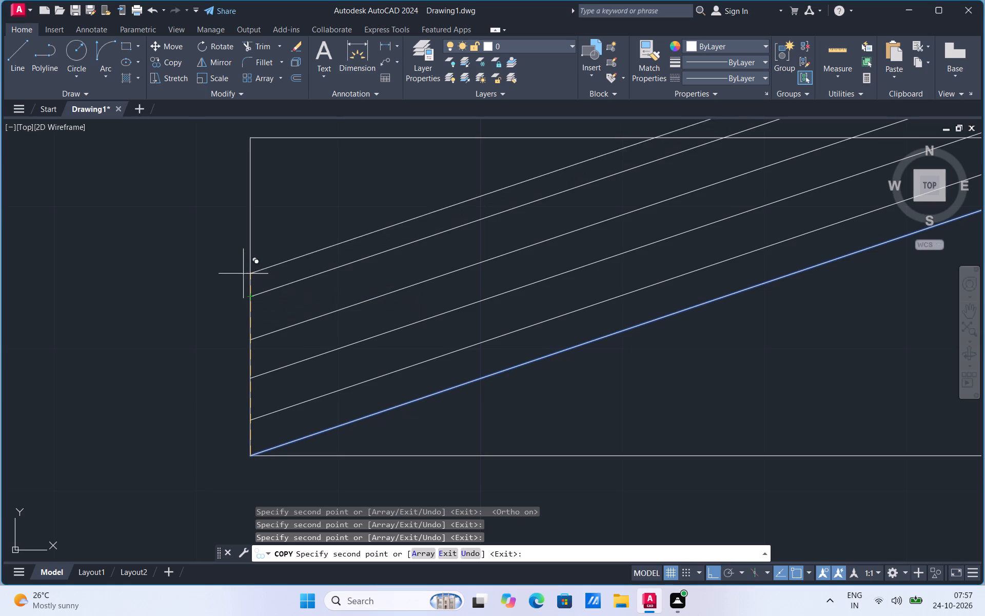
left_click(249, 257)
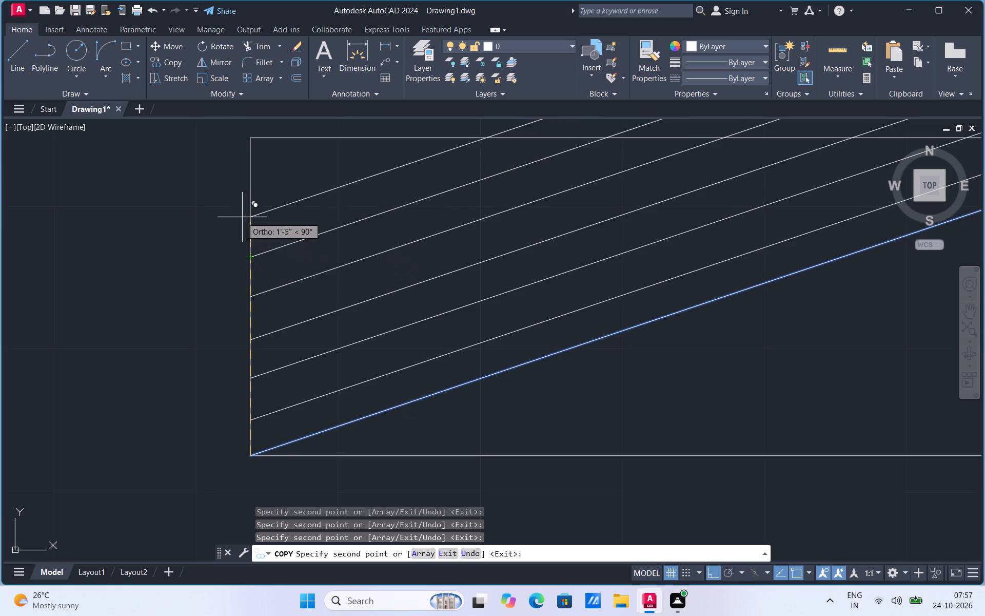
left_click(247, 210)
left_click(252, 168)
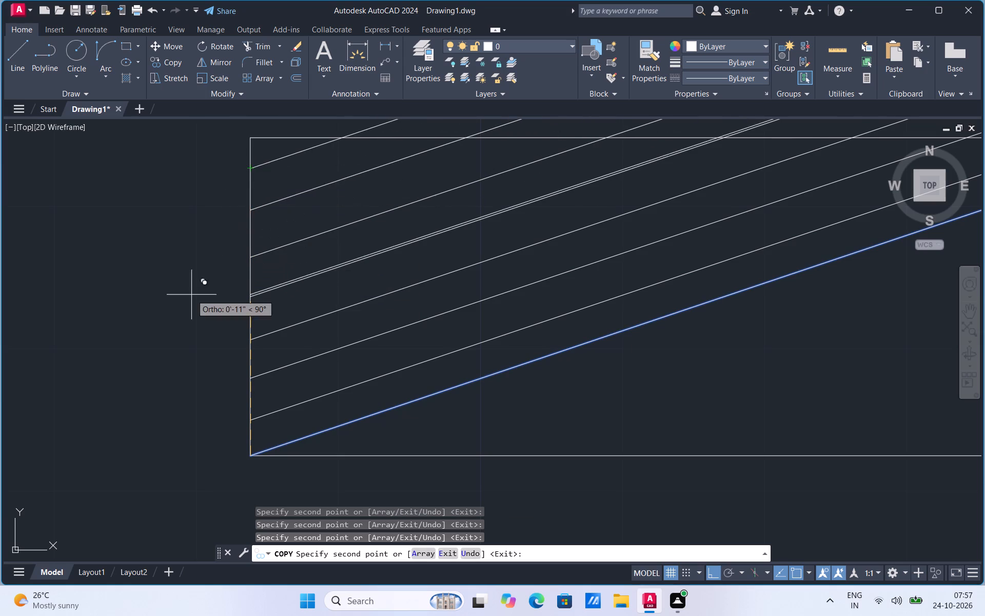
Copy the corner diagonal three times to the right along the rectangle's bottom edge, spaced about 7" apart.
scroll(178, 328, "down", 1)
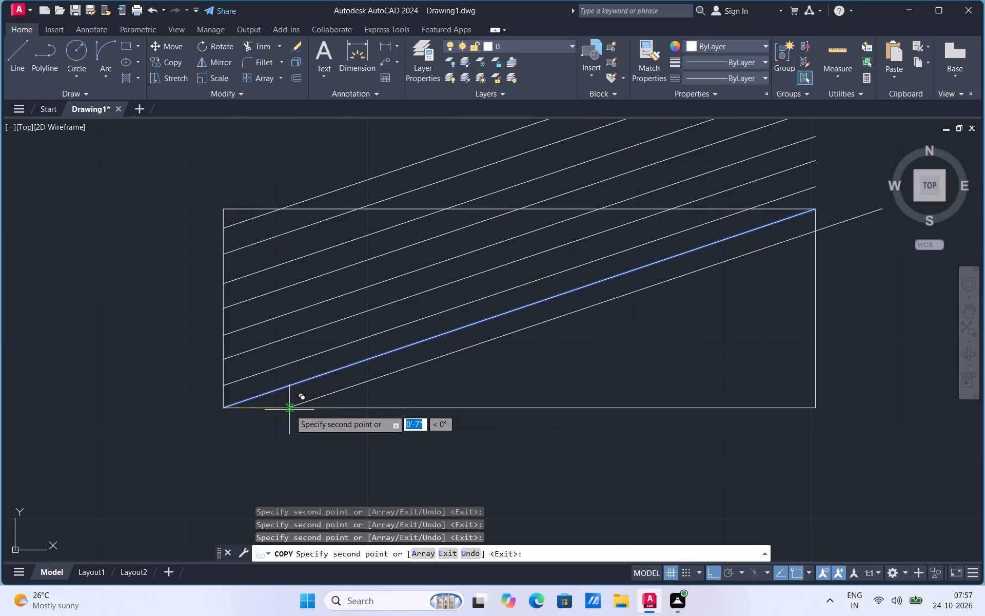
left_click(297, 410)
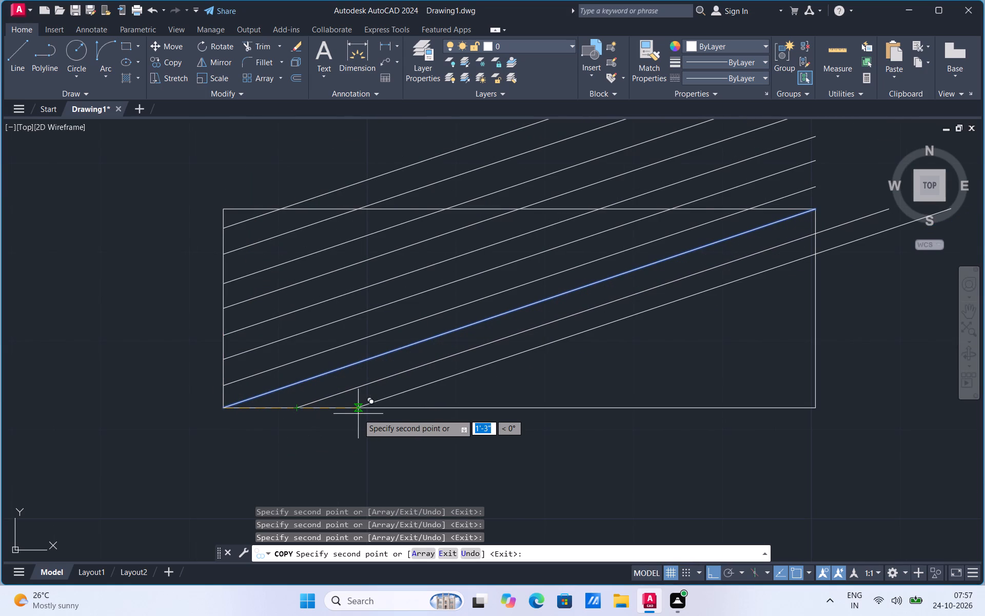
left_click(356, 411)
left_click(413, 415)
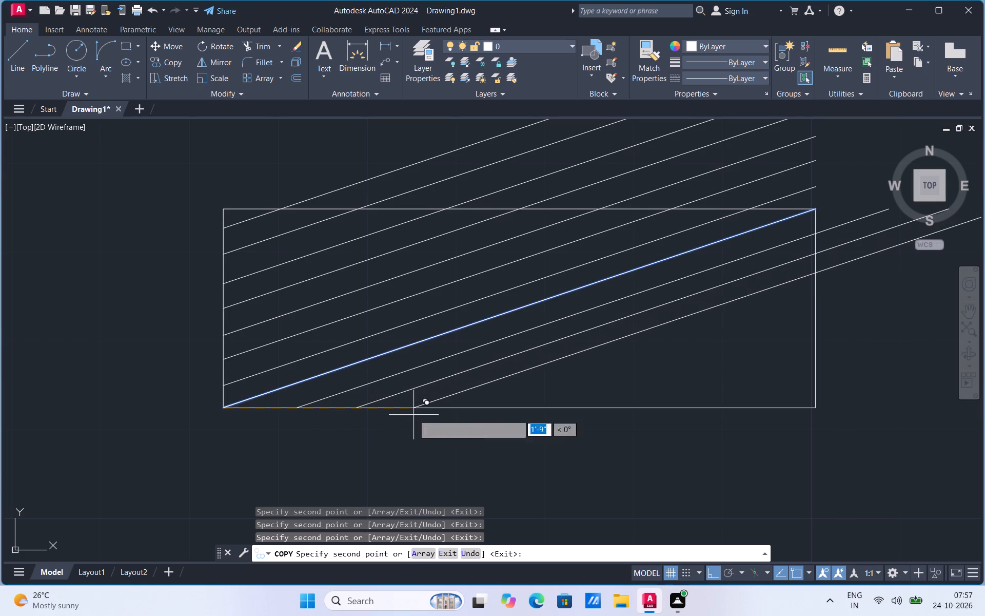
key("Escape")
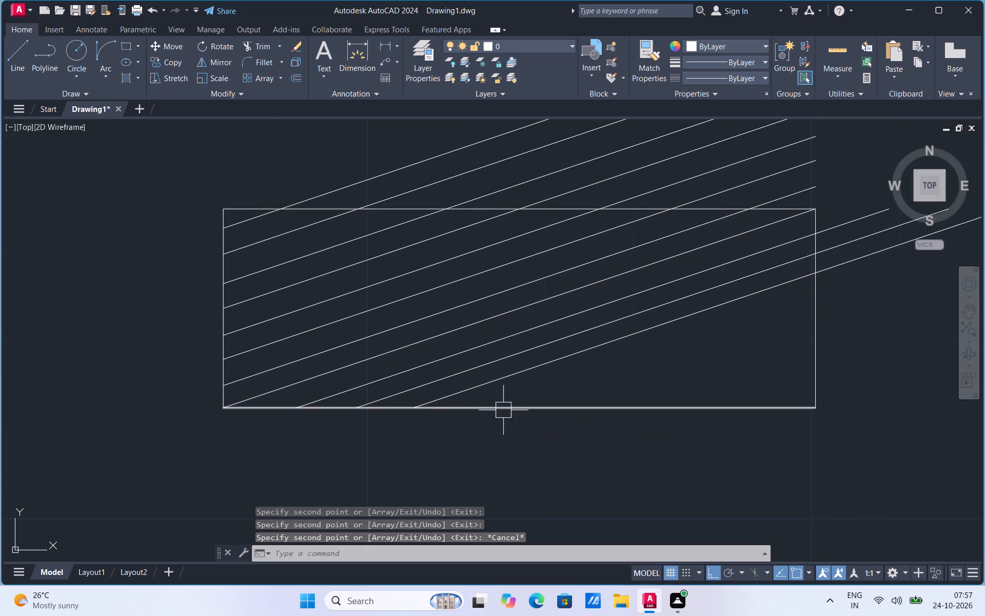
Erase the two rightmost diagonal copies, keeping the one nearest the rectangle's bottom-left corner.
left_click(516, 377)
left_click(516, 360)
key("Delete")
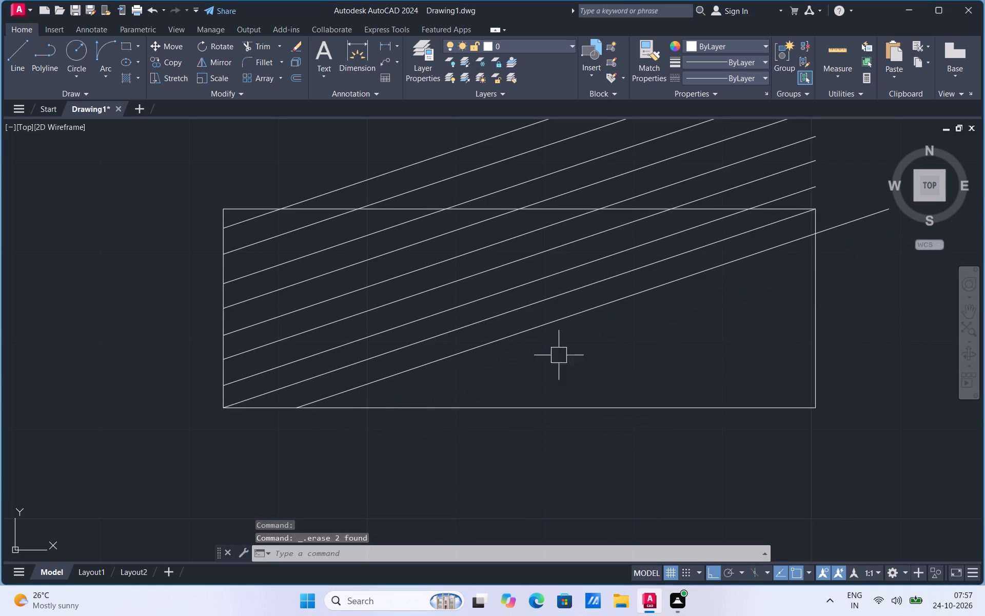
Copy the rightmost diagonal six times along the rectangle's bottom edge toward its right corner, about 7" apart.
left_click(487, 350)
right_click(487, 350)
left_click(516, 146)
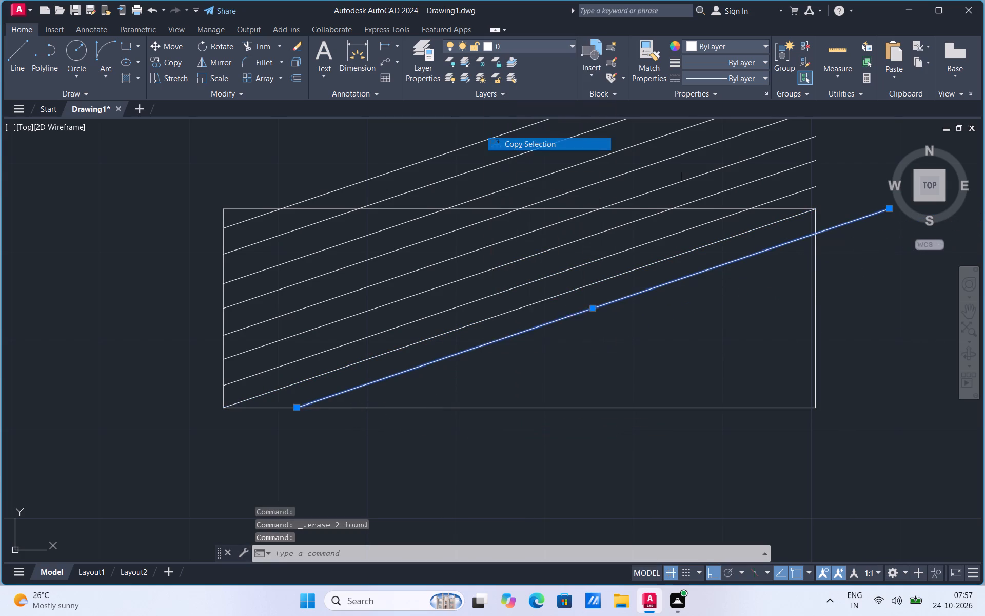
left_click(301, 410)
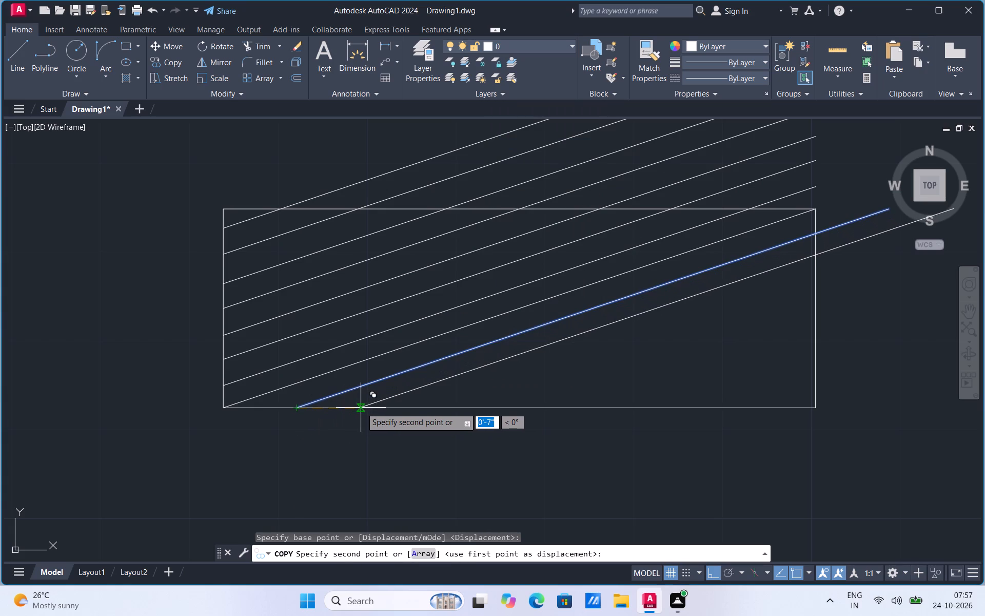
left_click(366, 409)
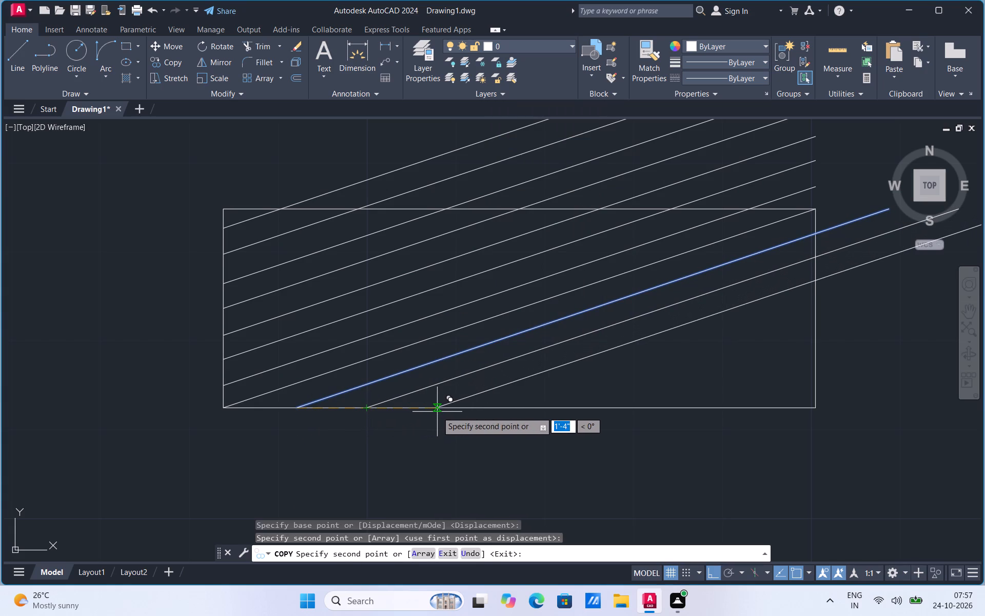
left_click(437, 412)
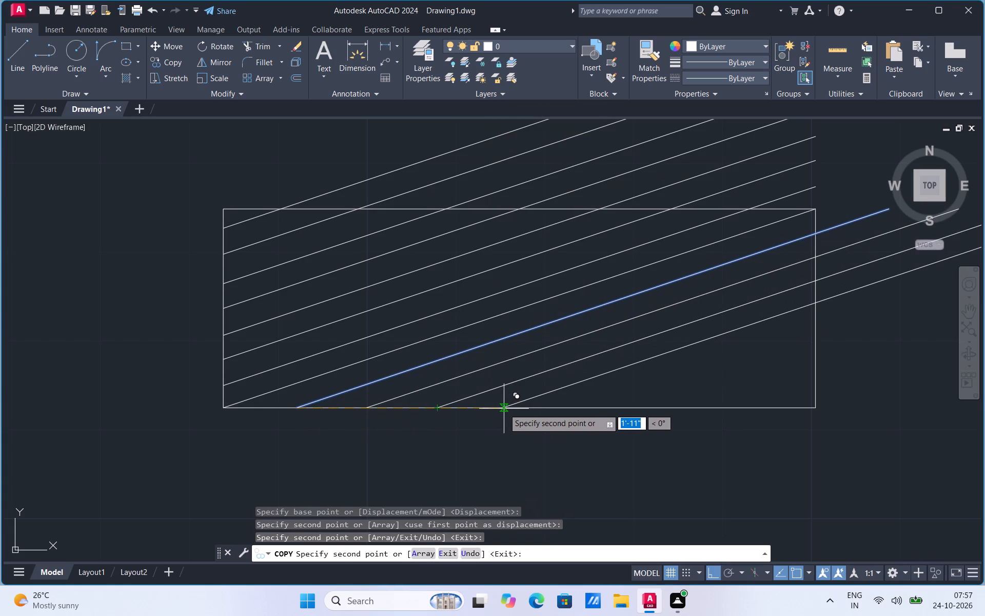
left_click(504, 409)
left_click(574, 410)
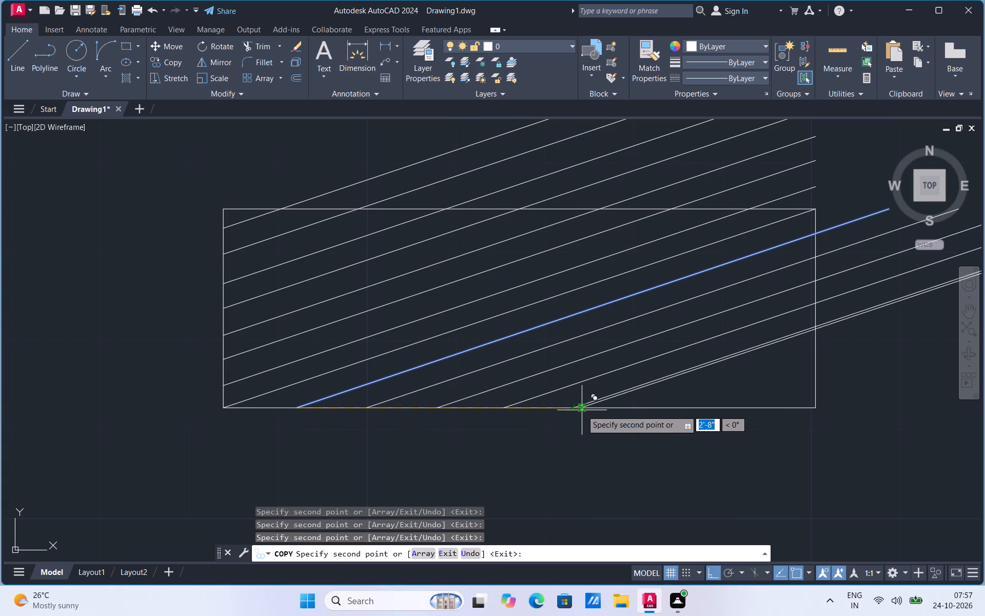
left_click(646, 410)
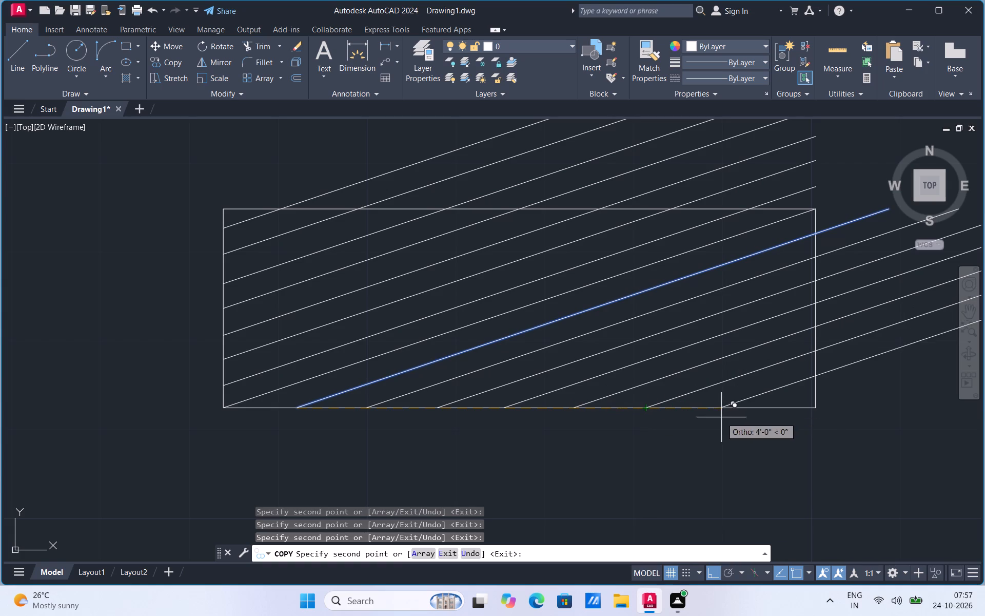
left_click(723, 412)
Trim the diagonal line ends that extend above and to the right of the wide rectangle.
scroll(312, 470, "down", 2)
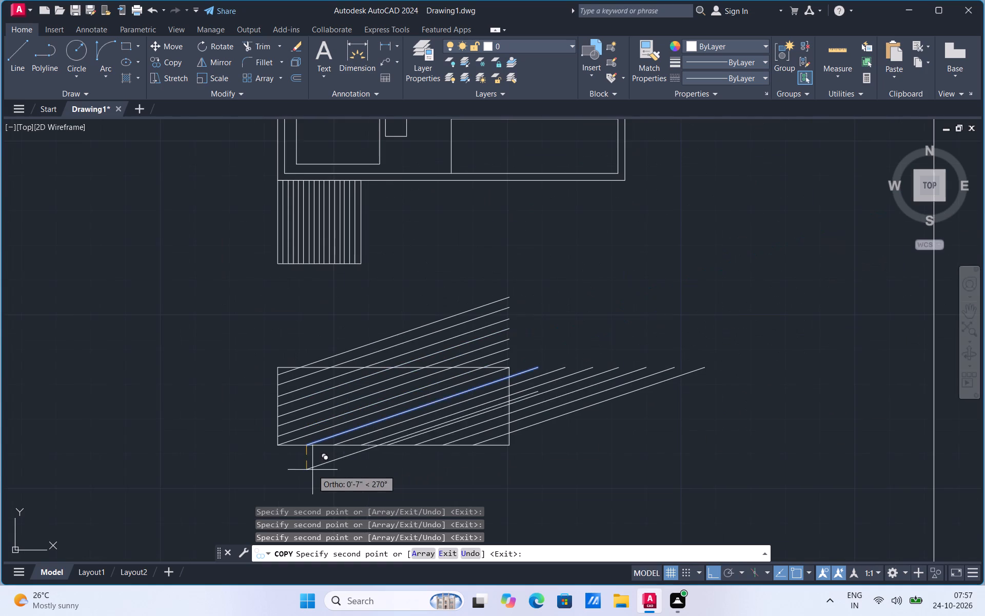
left_click(249, 45)
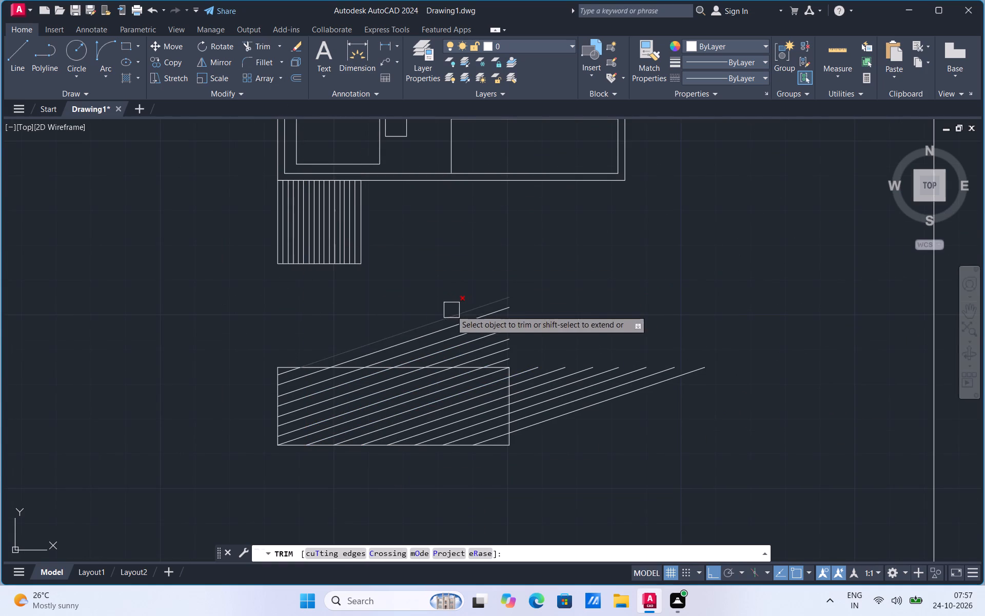
left_click_drag(436, 305, 499, 359)
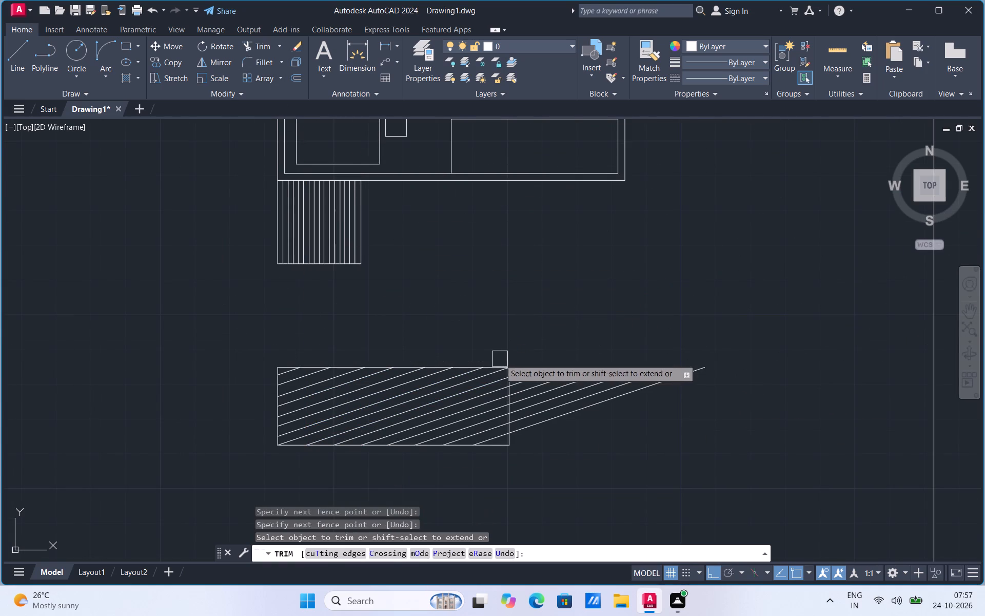
left_click_drag(520, 365, 595, 410)
left_click_drag(606, 414, 554, 372)
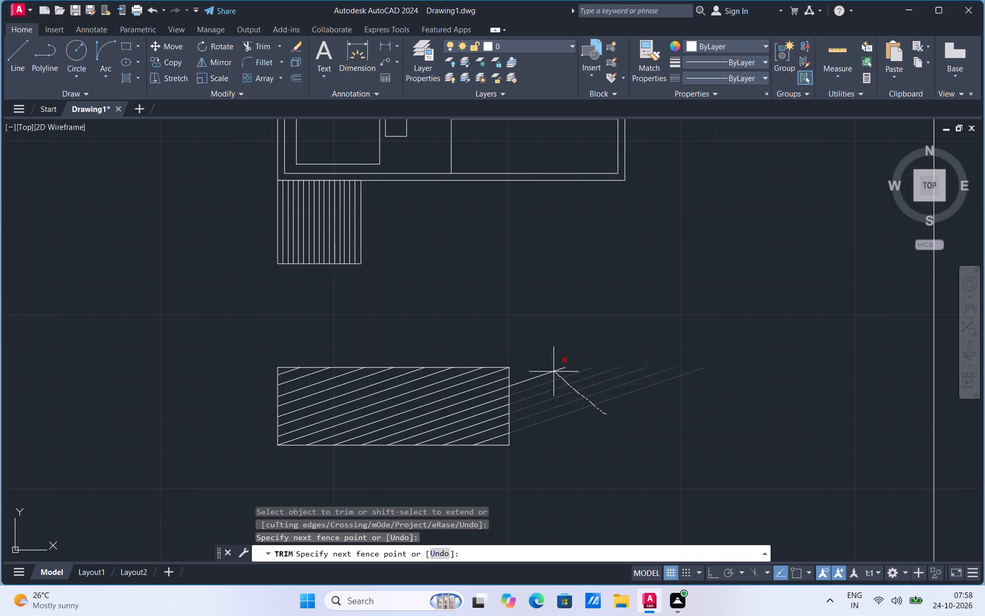
left_click_drag(554, 372, 544, 361)
scroll(544, 361, "down", 2)
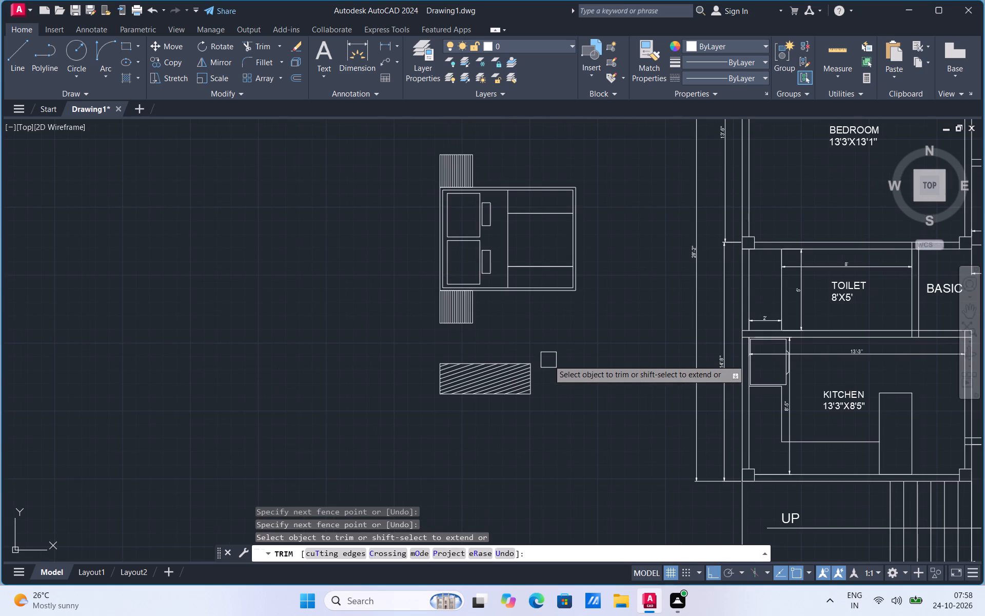
key("Escape")
Group the wide rectangle together with all its diagonal lines.
scroll(378, 440, "down", 1)
left_click(378, 439)
left_click(489, 389)
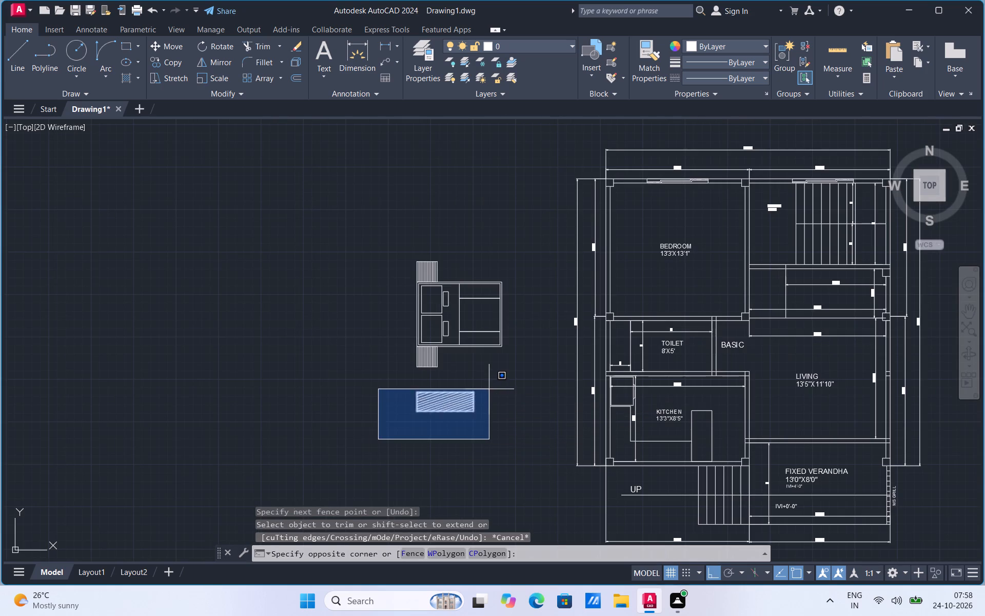
right_click(489, 389)
left_click(523, 256)
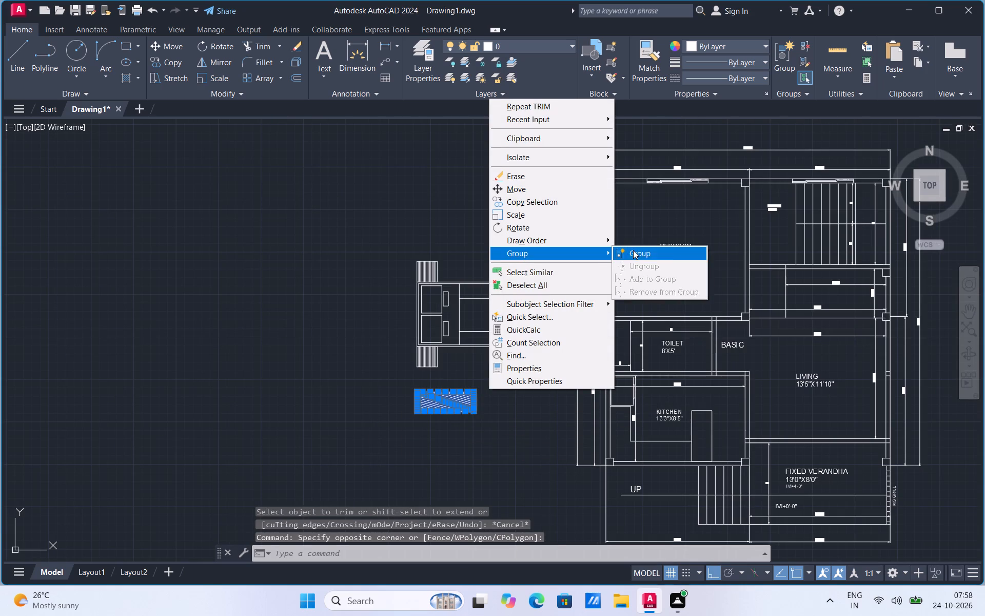
left_click(633, 252)
Group the bed together with its upper and lower side tables.
left_click(389, 383)
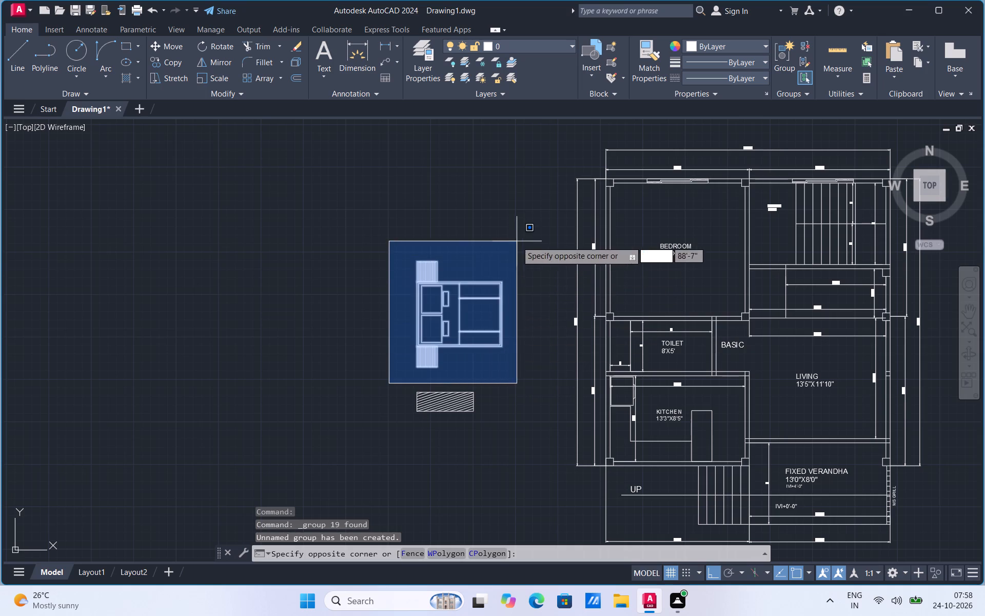
left_click(517, 241)
right_click(462, 302)
left_click(496, 170)
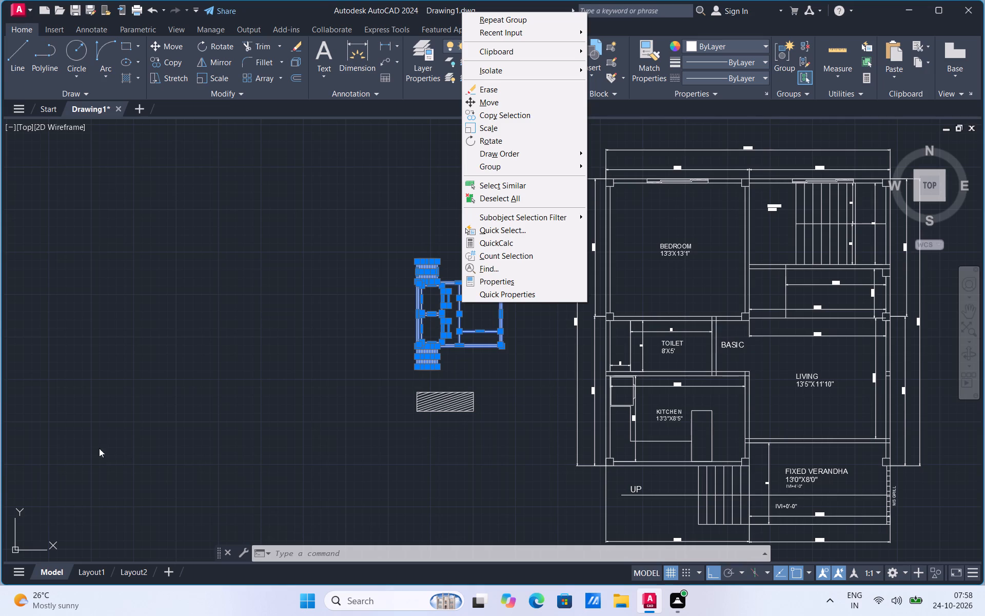
left_click(509, 165)
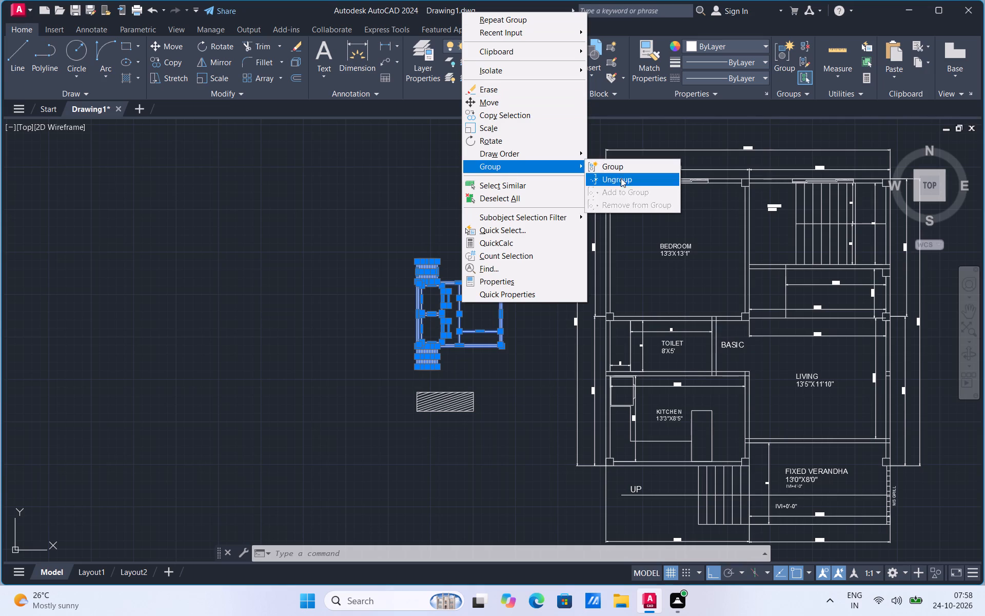
left_click(621, 168)
Turn Ortho off and move the grouped bed and side tables to the open space just left of the bedroom.
left_click(500, 324)
right_click(500, 324)
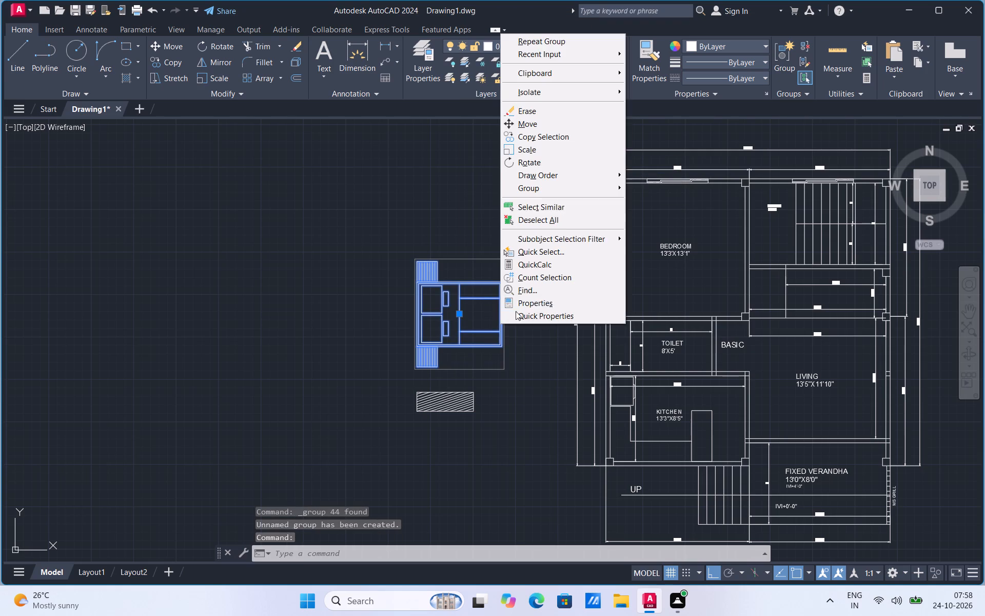
left_click(540, 124)
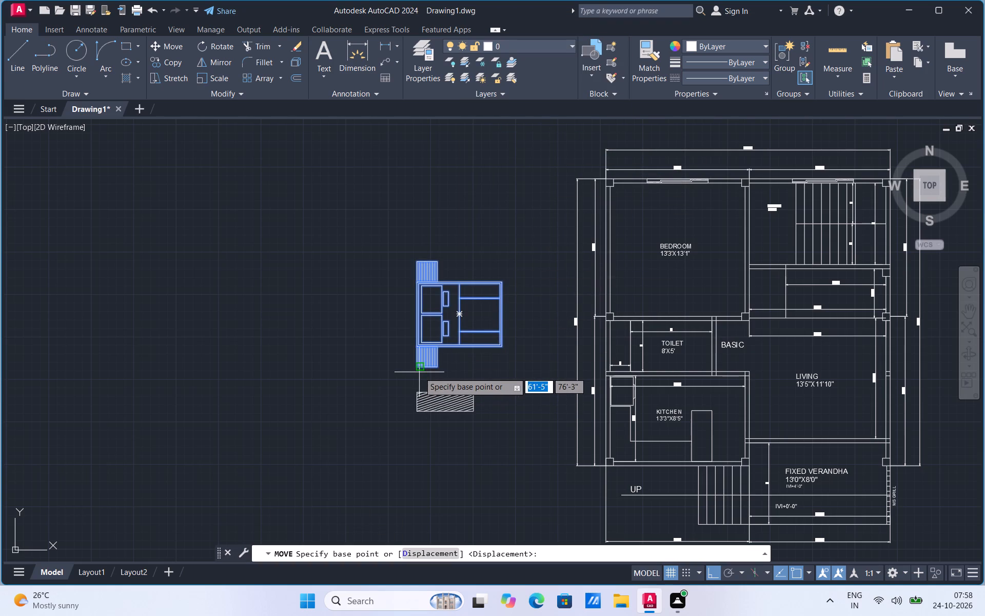
left_click(418, 371)
scroll(635, 297, "up", 2)
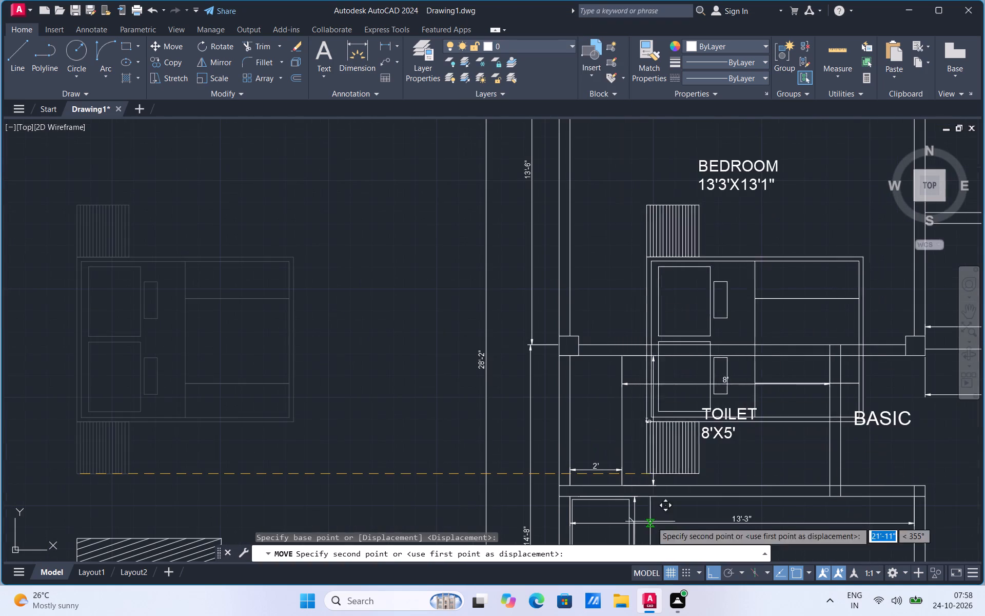
left_click(713, 572)
scroll(368, 478, "down", 2)
scroll(444, 412, "up", 1)
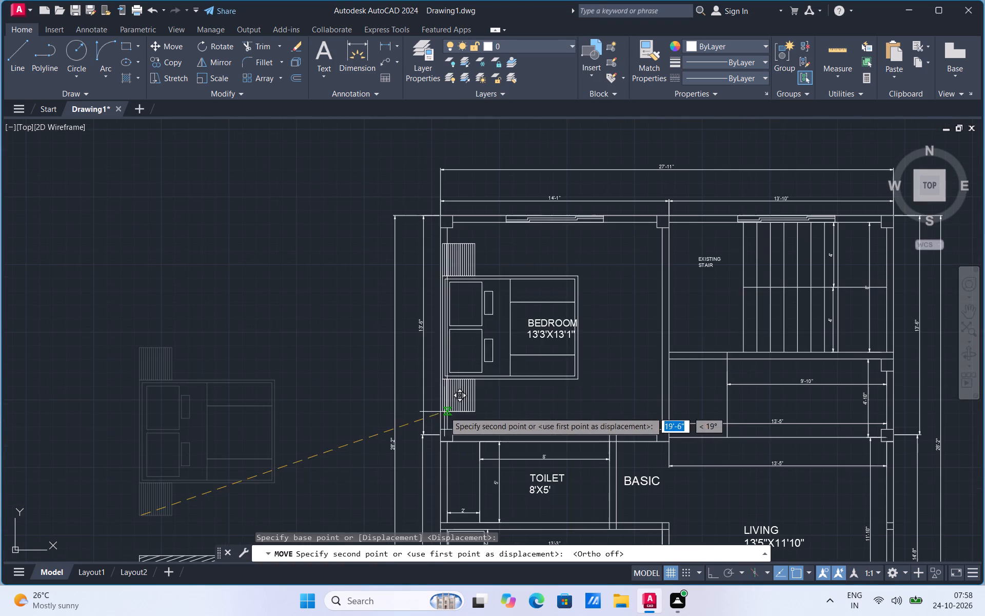
scroll(541, 403, "down", 2)
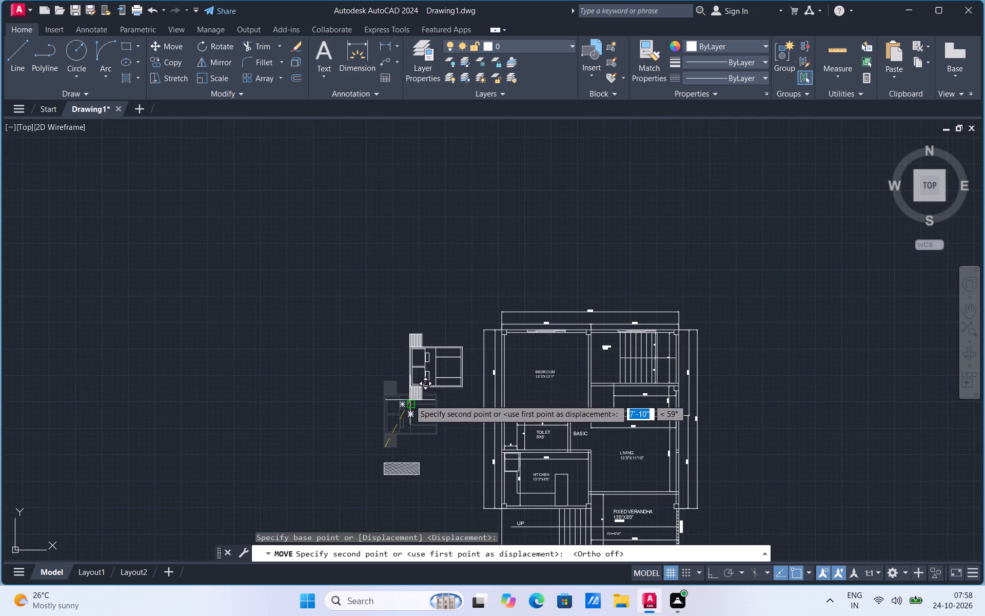
left_click(403, 395)
scroll(396, 383, "up", 2)
key("Escape")
Scale the grouped bed and side tables down freehand, using a base point just outside the bed's right edge.
left_click(384, 455)
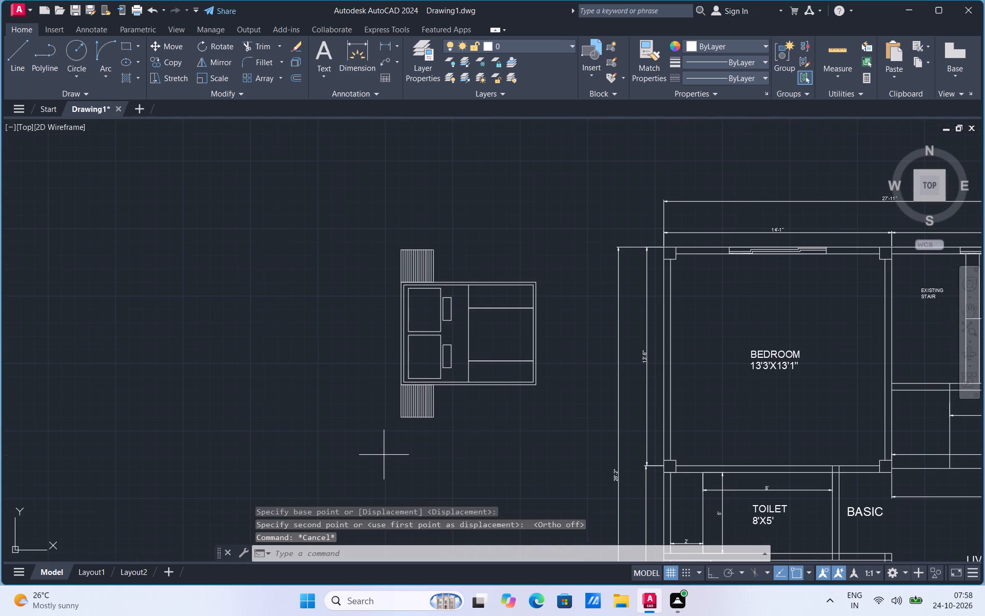
left_click(557, 221)
right_click(511, 243)
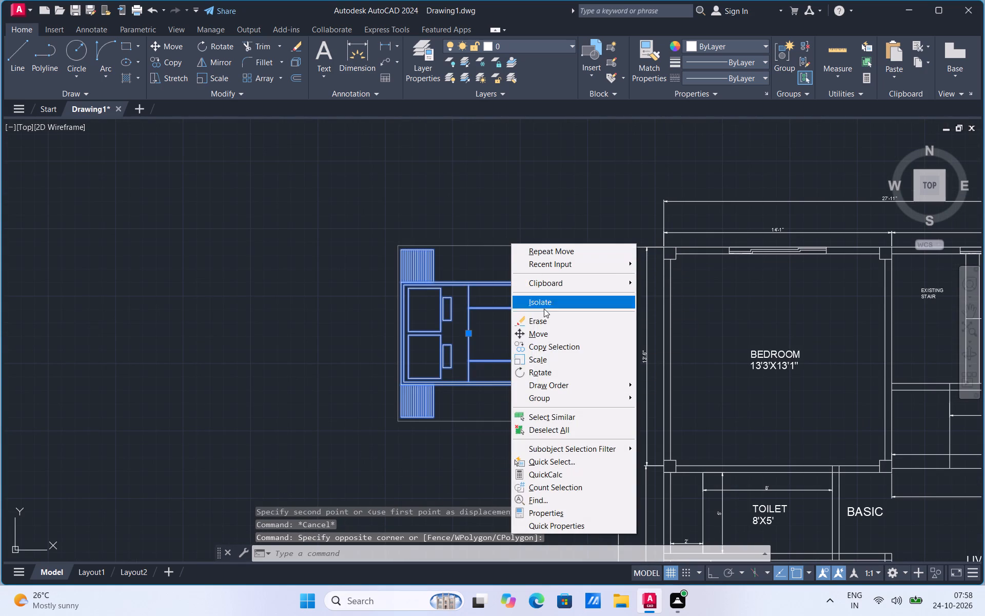
left_click(553, 361)
left_click(549, 333)
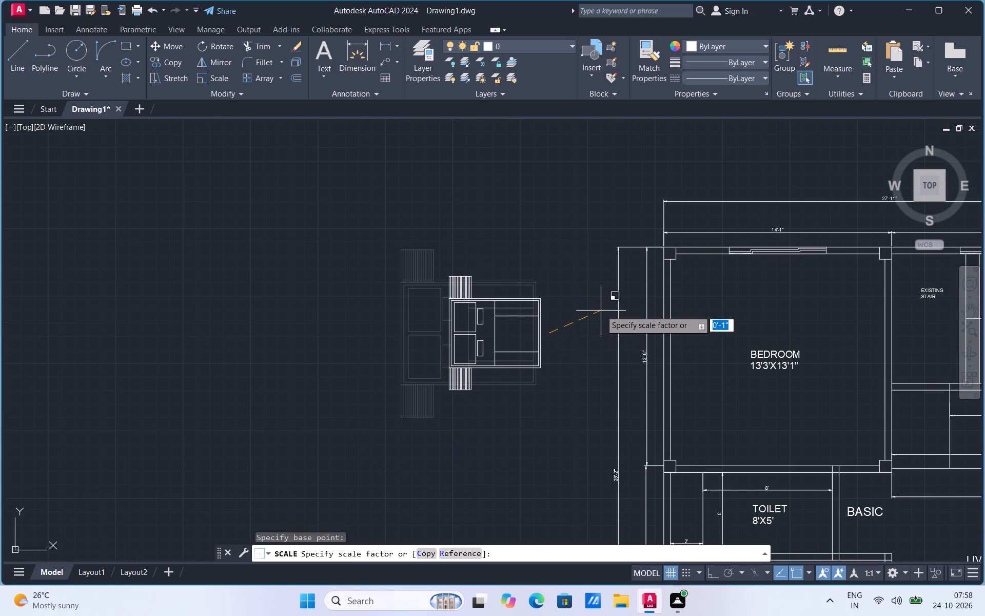
left_click(602, 310)
Move the grouped bed and side tables into the BEDROOM, beside its left wall.
left_click(516, 312)
right_click(515, 312)
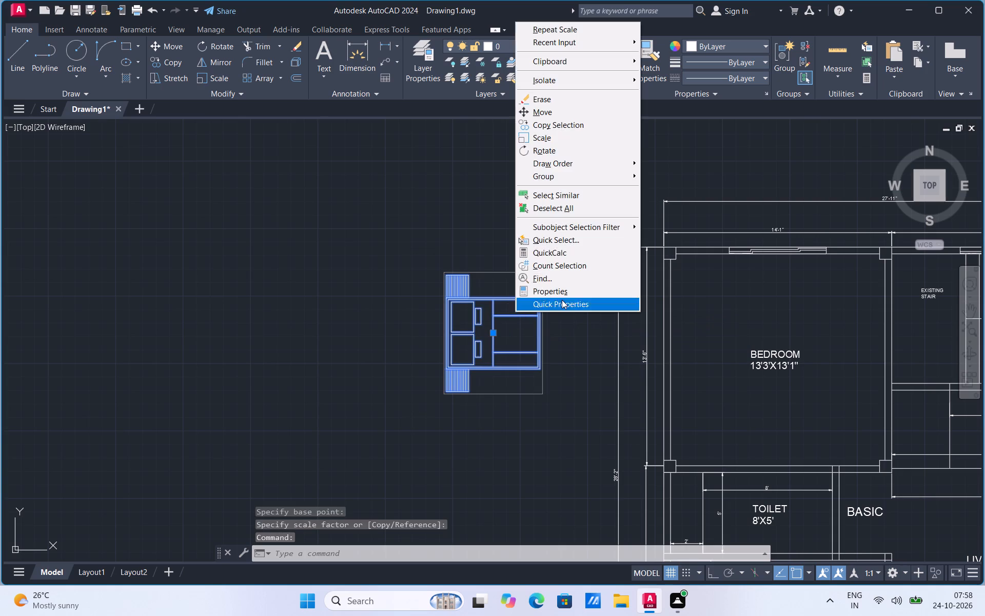
left_click(543, 107)
left_click(468, 349)
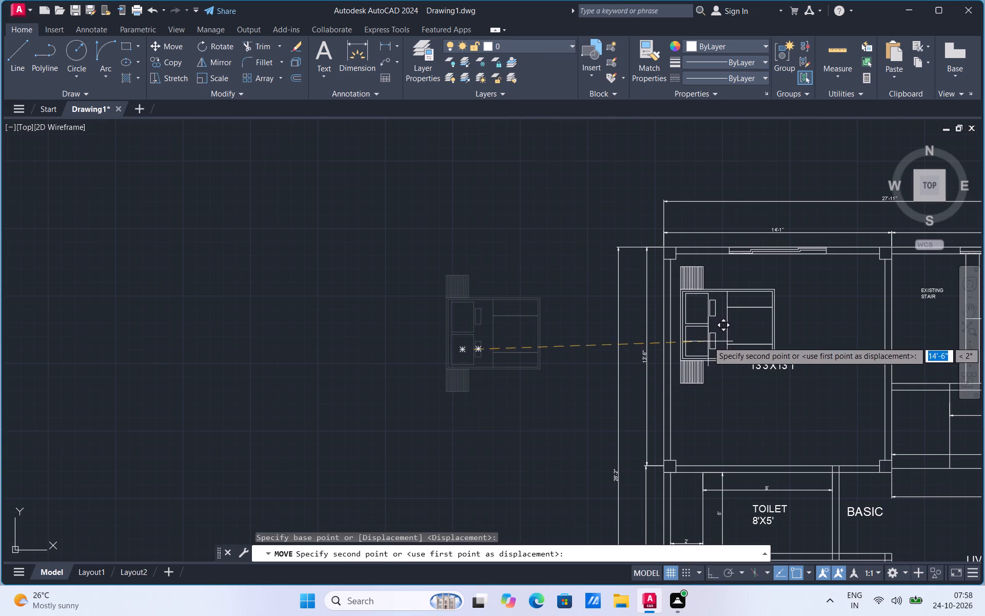
left_click(704, 351)
Move the diagonally lined rectangle group into the bedroom's lower-left corner, against the corner column.
scroll(527, 310, "down", 2)
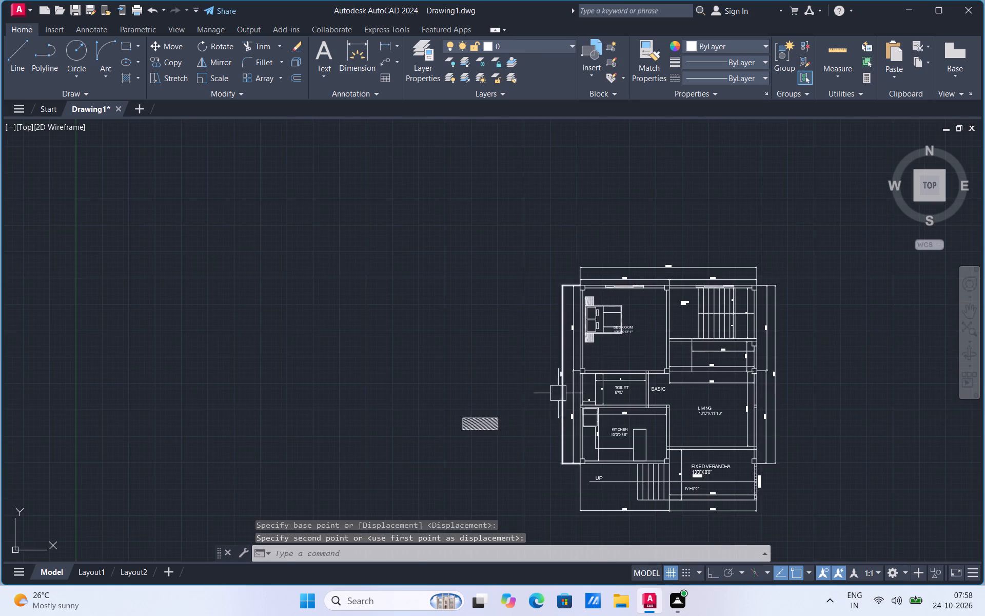
scroll(561, 395, "up", 2)
left_click(406, 470)
right_click(406, 470)
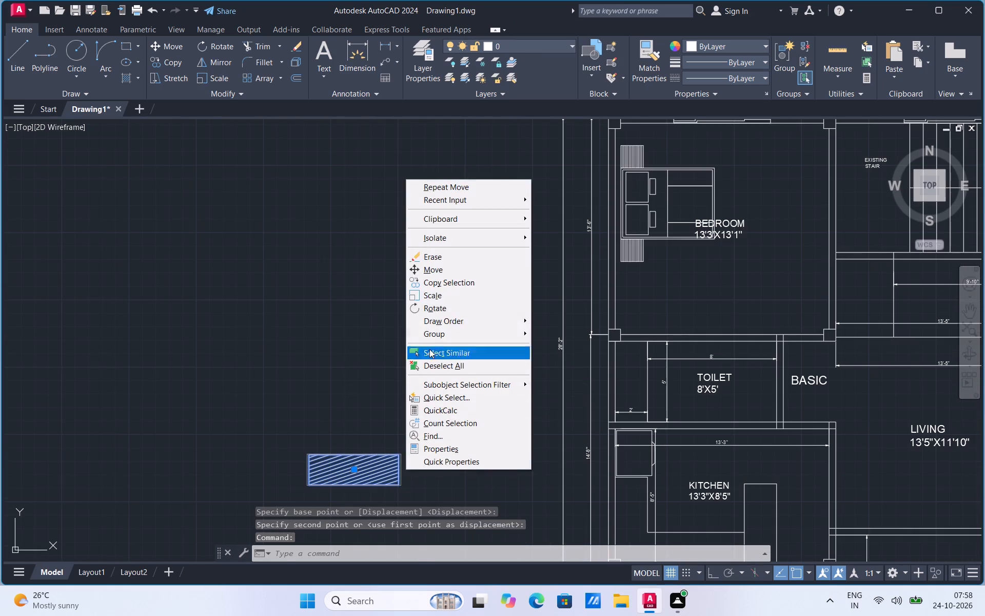
left_click(440, 268)
left_click(306, 488)
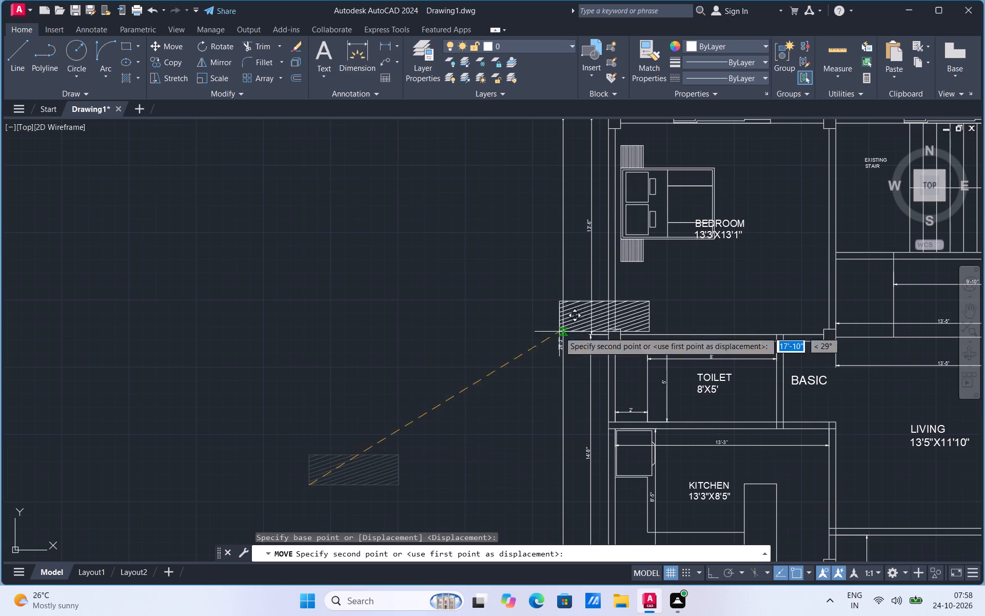
scroll(615, 326, "up", 3)
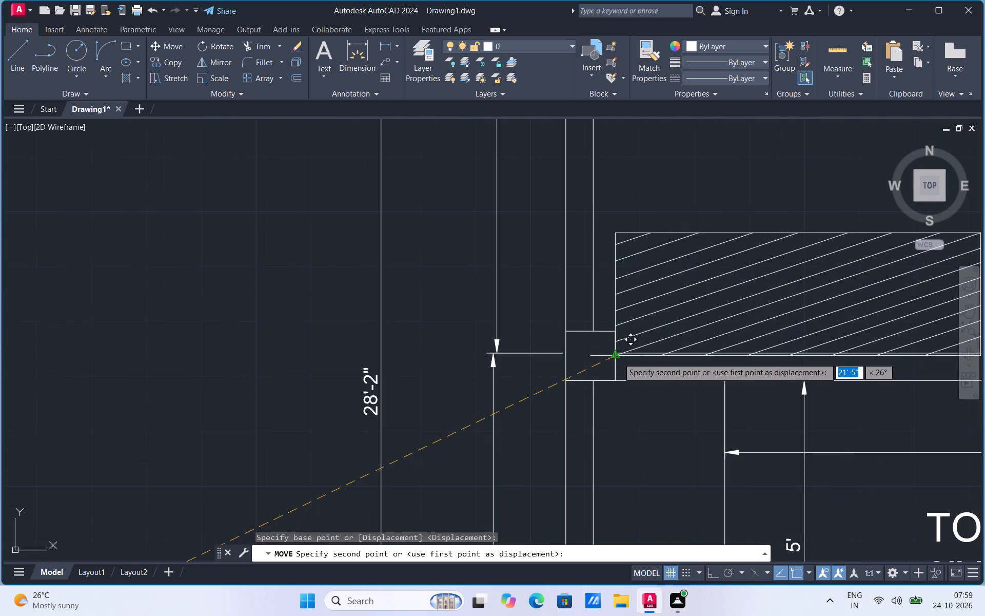
left_click(618, 358)
Shift the lined rectangle slightly so its lower-left corner sits where the column meets the bedroom's bottom wall line.
scroll(159, 447, "down", 2)
scroll(384, 408, "up", 1)
left_click(365, 400)
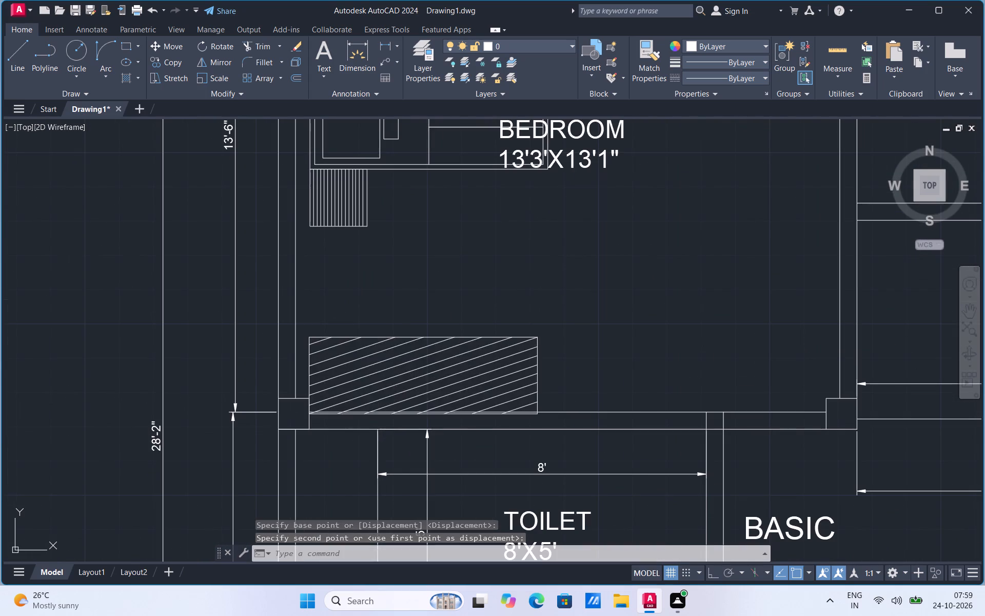
right_click(365, 400)
left_click(391, 204)
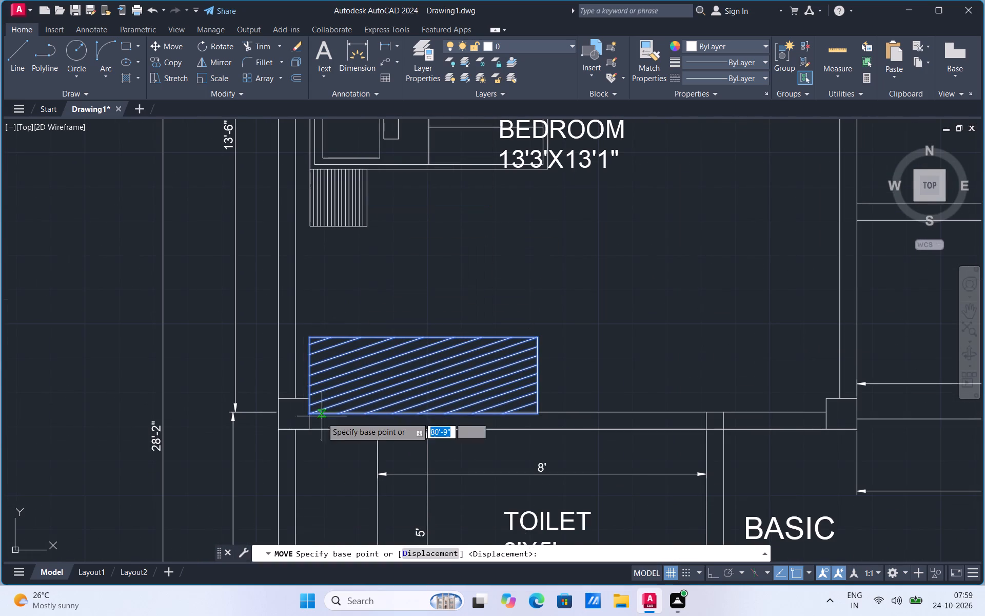
scroll(317, 429, "up", 2)
left_click(296, 396)
left_click(296, 386)
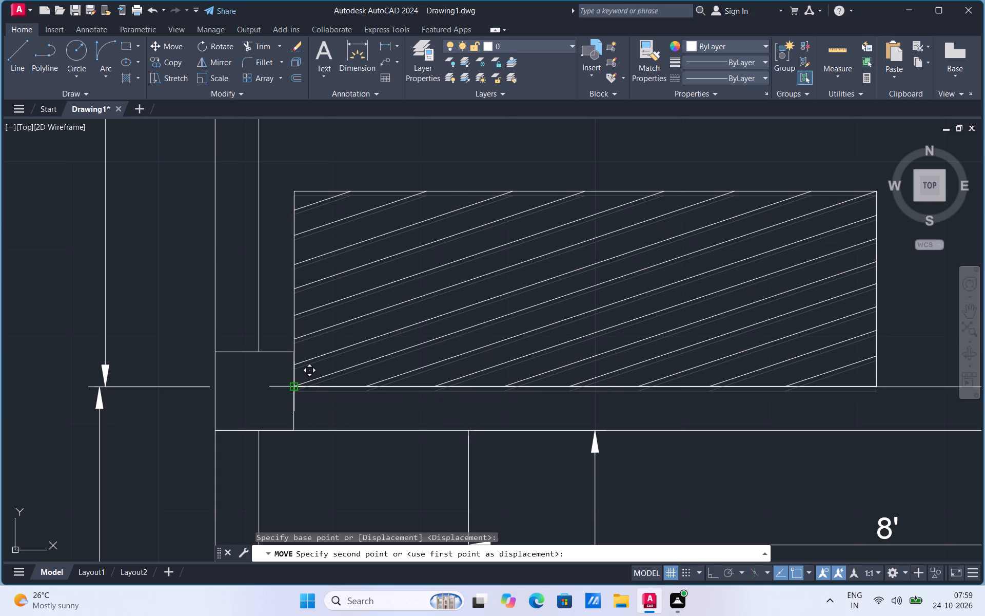
Move the lined rectangle 4" left so its left edge lies on the left wall's inner face.
left_click(309, 358)
right_click(309, 358)
left_click(336, 158)
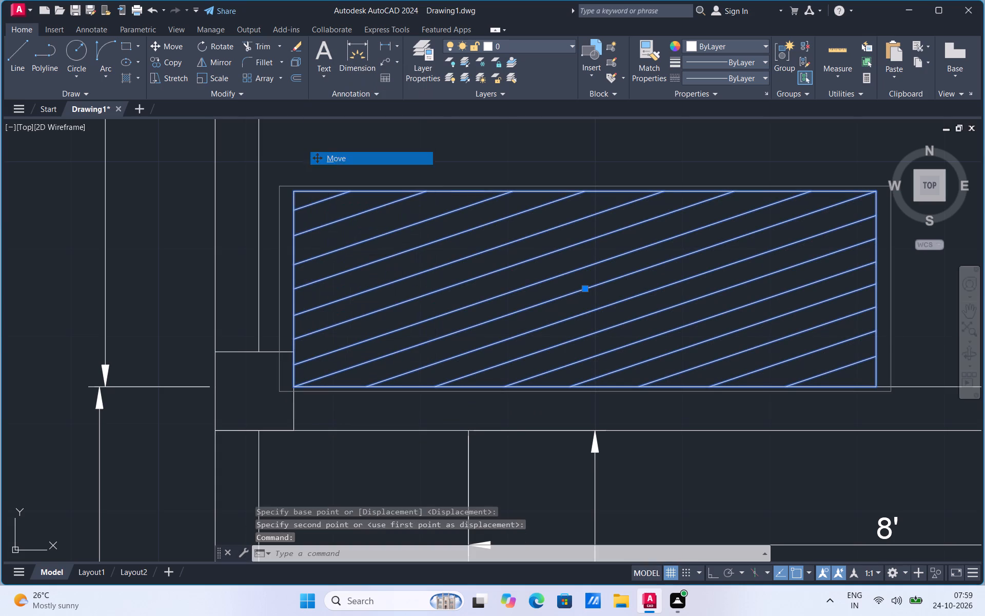
left_click(294, 353)
left_click(261, 353)
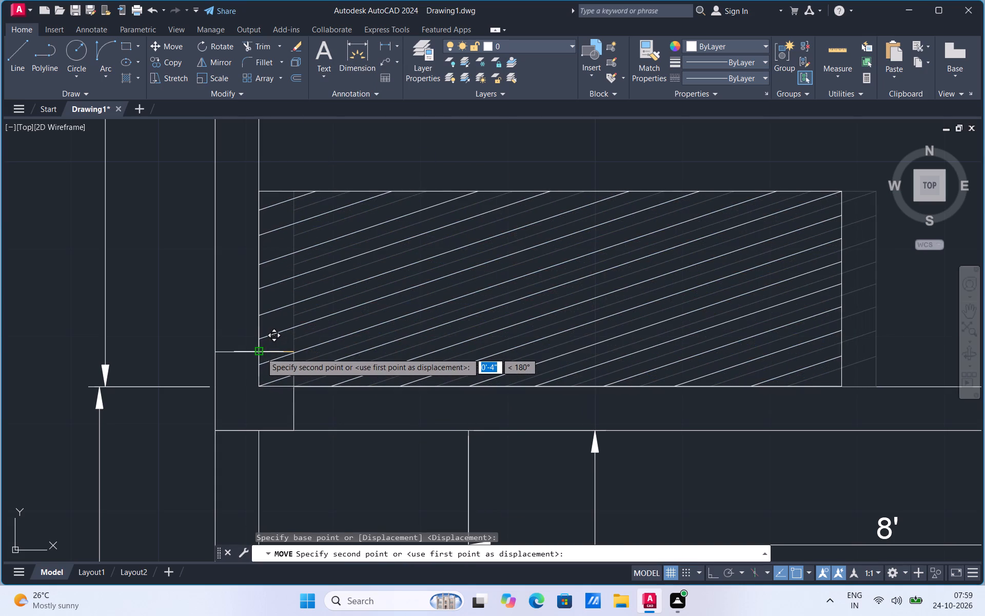
Enlarge the grouped bed and side tables freehand, scaling from a base point above the bed's right end.
scroll(277, 398, "down", 2)
scroll(336, 459, "down", 2)
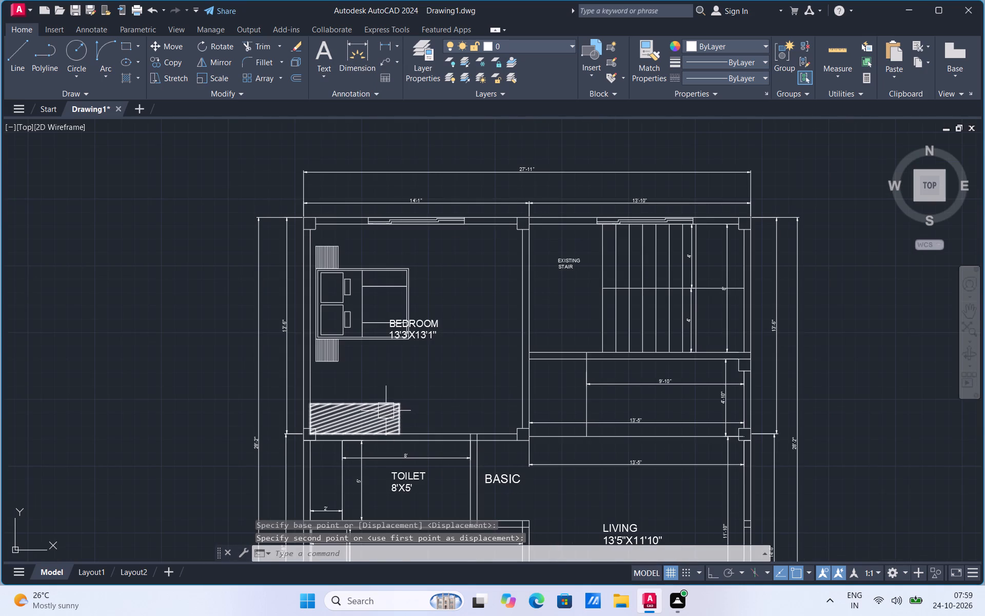
scroll(386, 409, "up", 1)
scroll(349, 357, "down", 1)
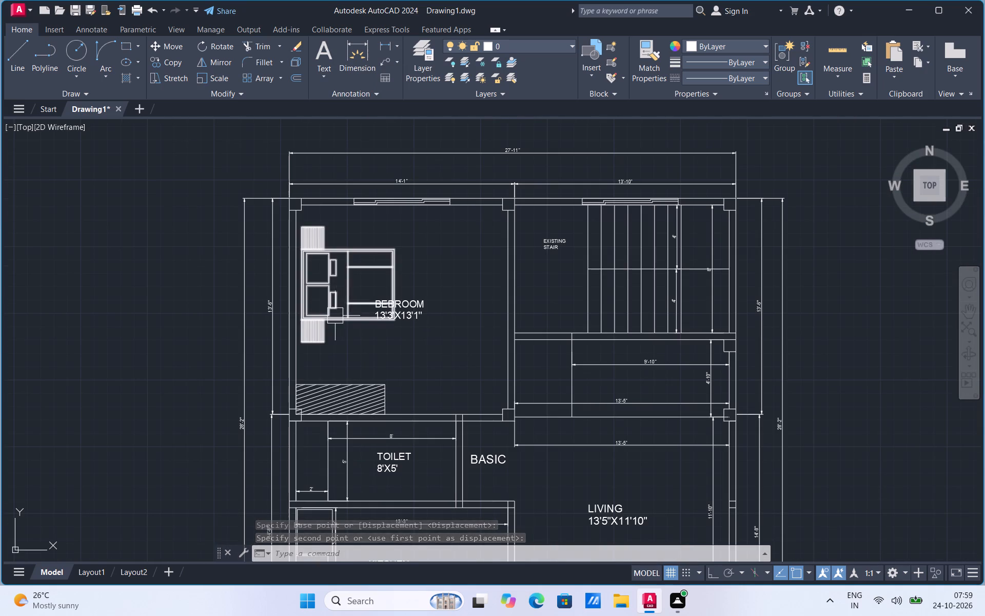
left_click(335, 316)
right_click(335, 316)
left_click(378, 147)
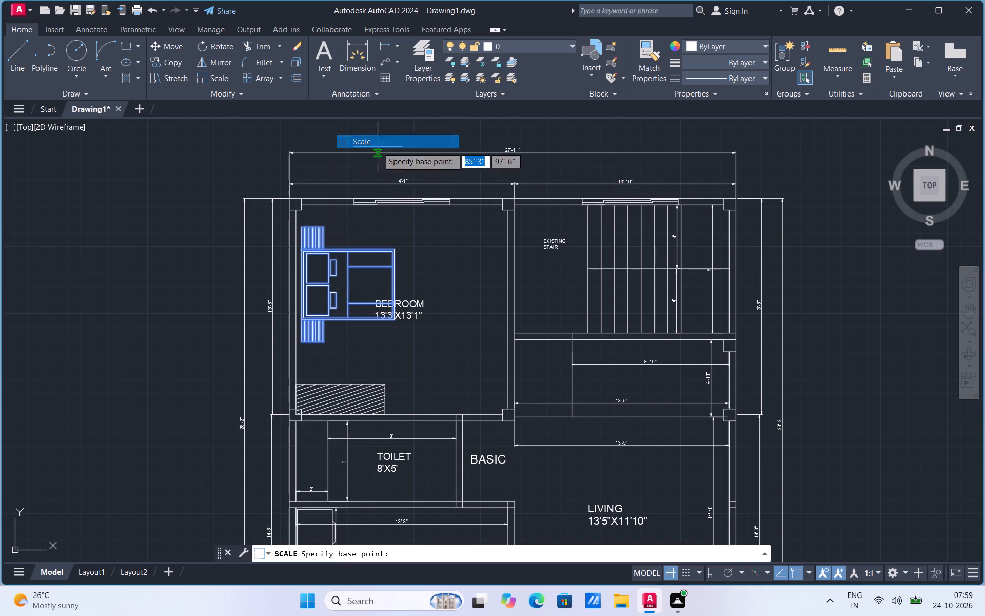
left_click(407, 227)
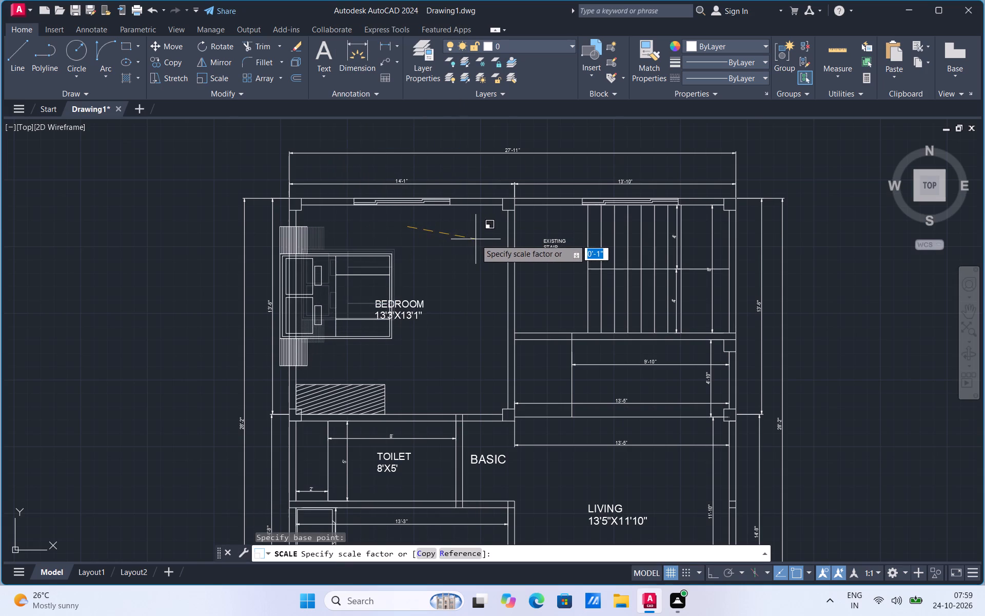
left_click(476, 239)
Scale the grouped bed and side tables down slightly so the headboard side sits near the left wall's inner face.
left_click(361, 254)
right_click(361, 254)
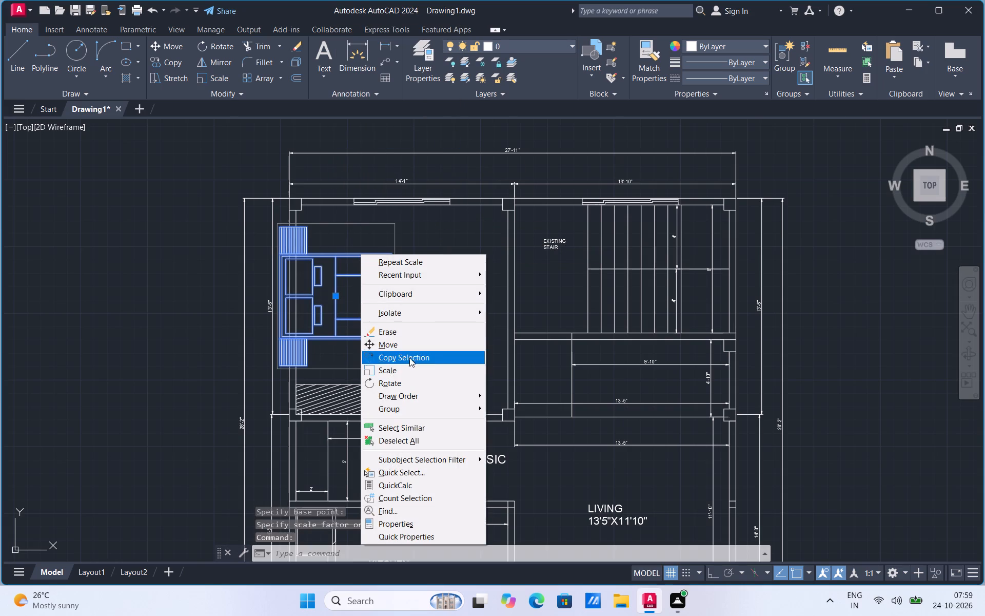
left_click(406, 368)
left_click(380, 290)
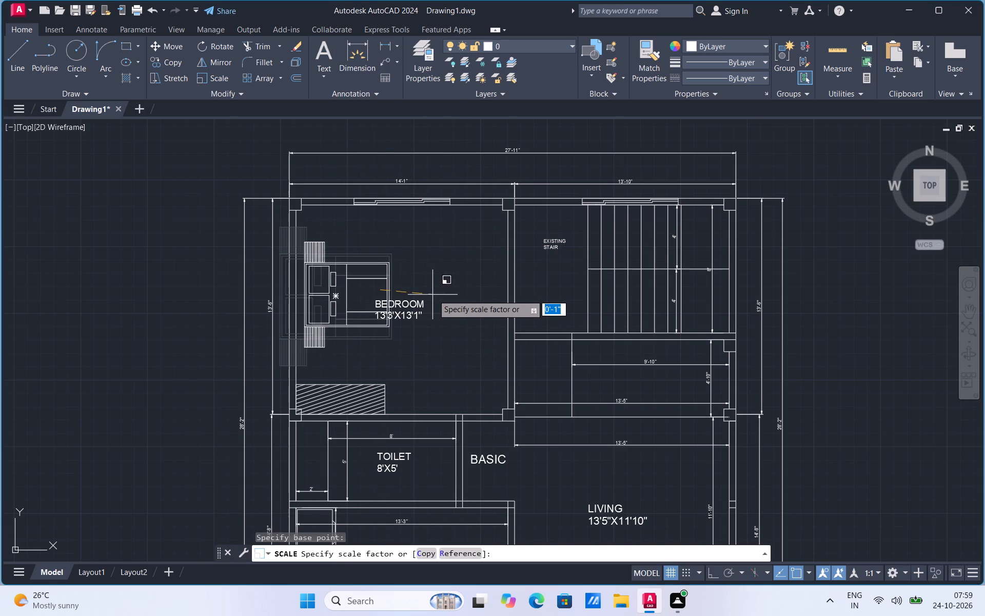
left_click(440, 296)
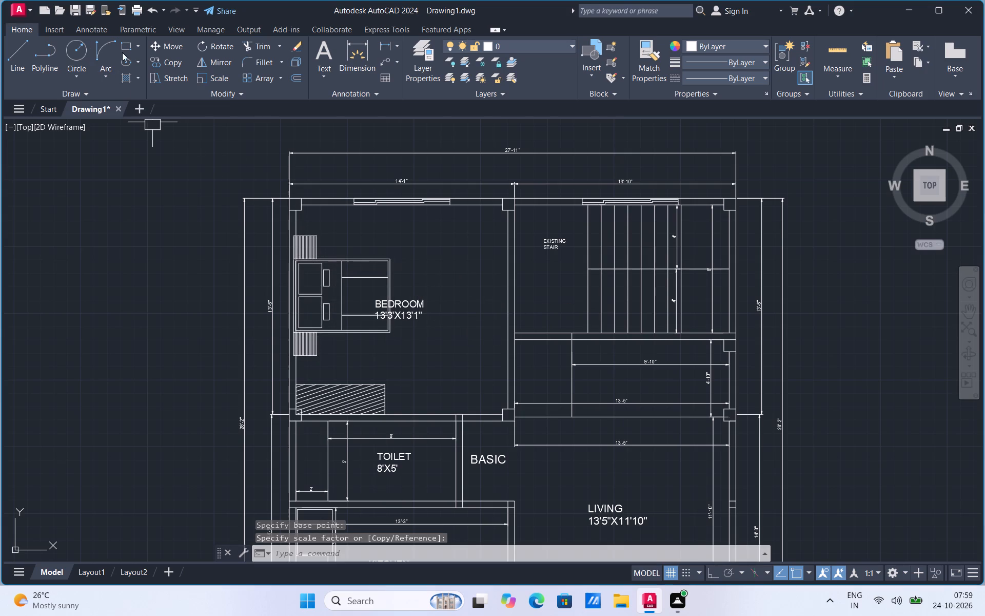
Draw a rectangle 5" wide and 6' high in the empty space left of the plan.
left_click(138, 49)
left_click(137, 72)
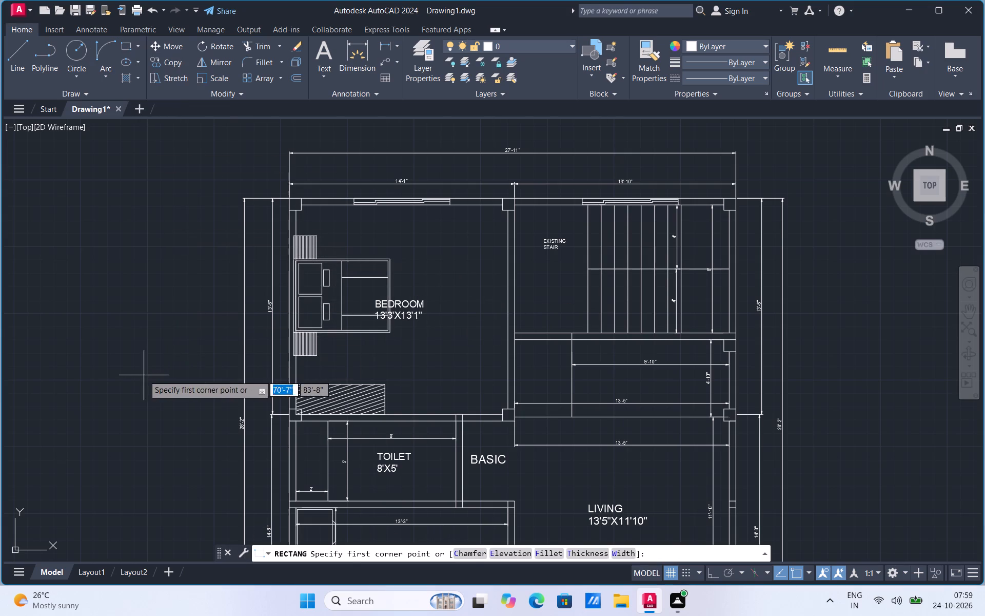
left_click(144, 375)
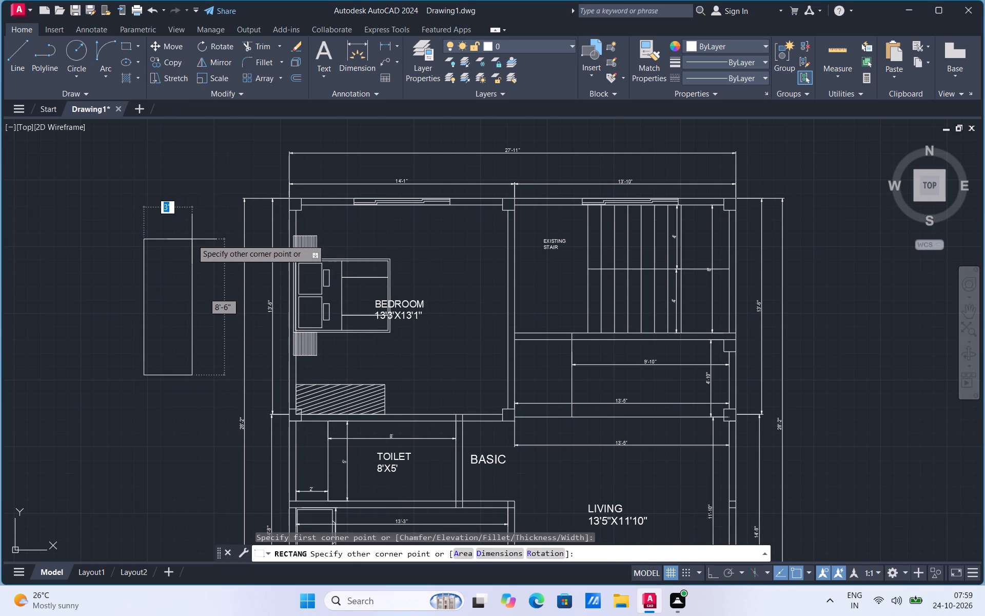
key("5")
key("apostrophe")
key("BackSpace")
key("comma")
type("6'")
key("Return")
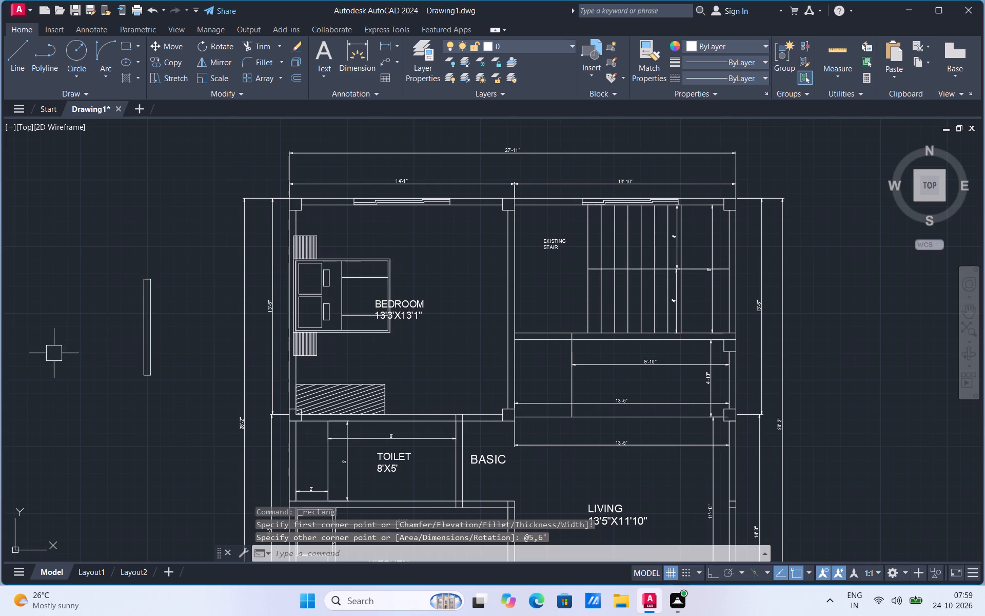
Explode the narrow 5" by 6' rectangle into separate lines.
scroll(56, 364, "up", 2)
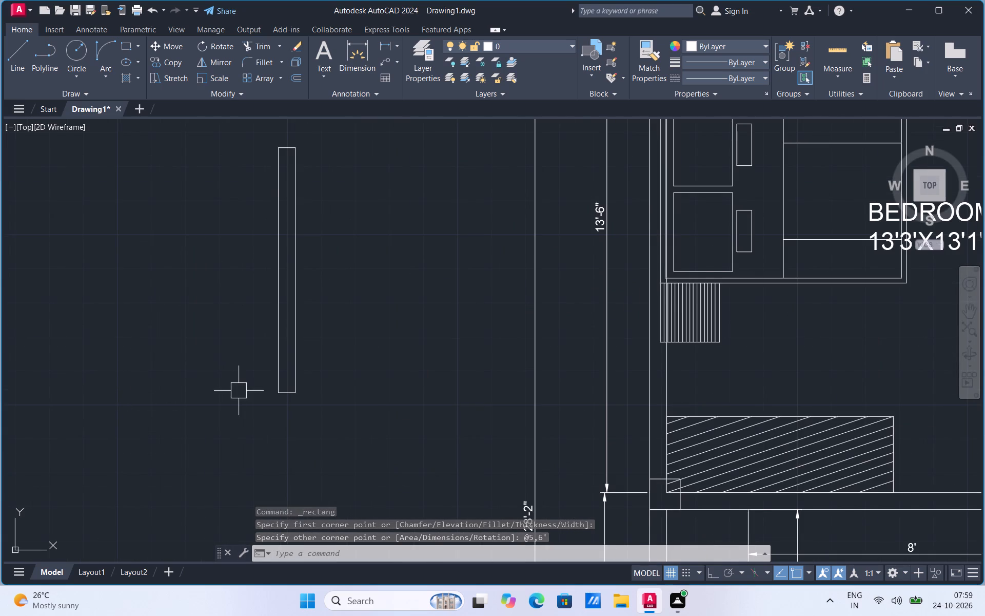
scroll(242, 397, "down", 1)
scroll(259, 311, "up", 1)
left_click(266, 293)
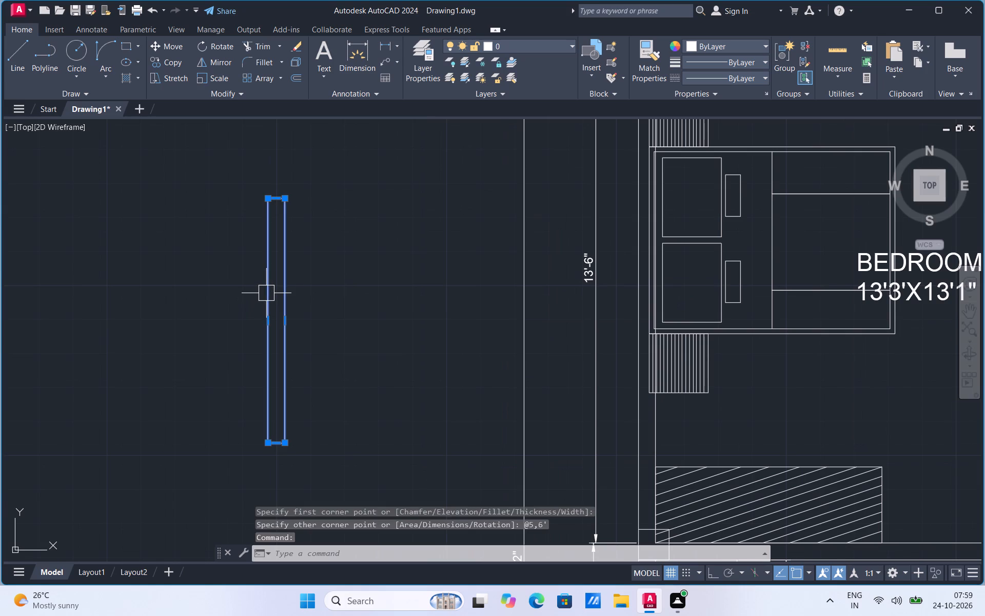
type("EX")
left_click(321, 329)
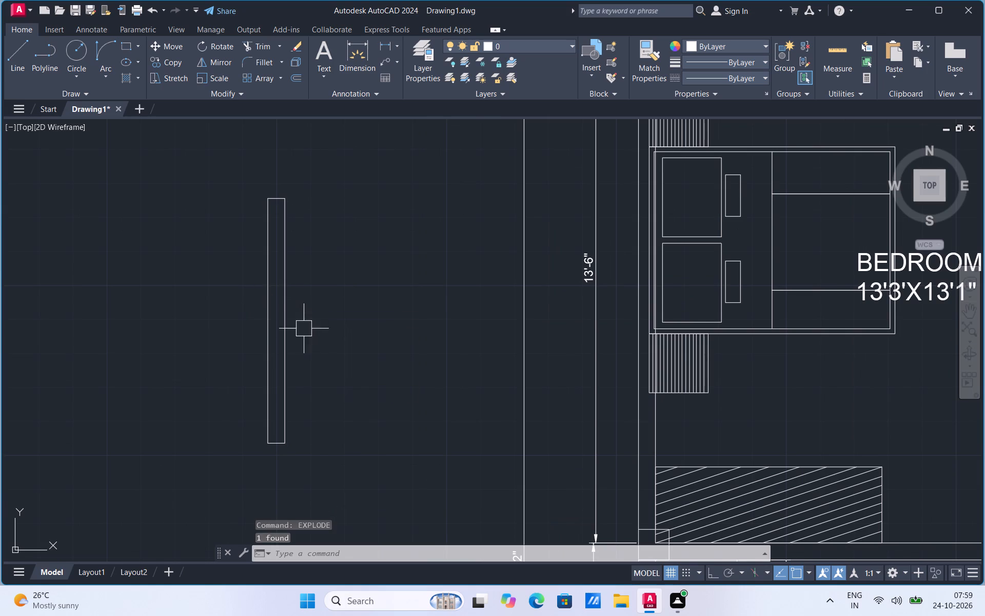
Move the left long line of the exploded narrow outline 1" outward to the left.
left_click(263, 309)
right_click(263, 309)
left_click(289, 367)
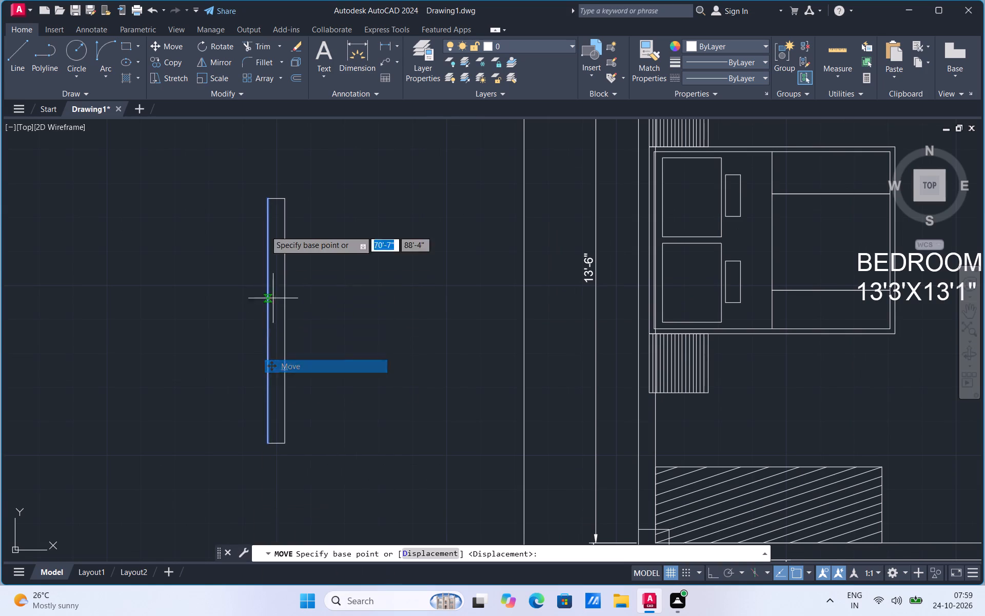
scroll(256, 197, "up", 2)
left_click(283, 202)
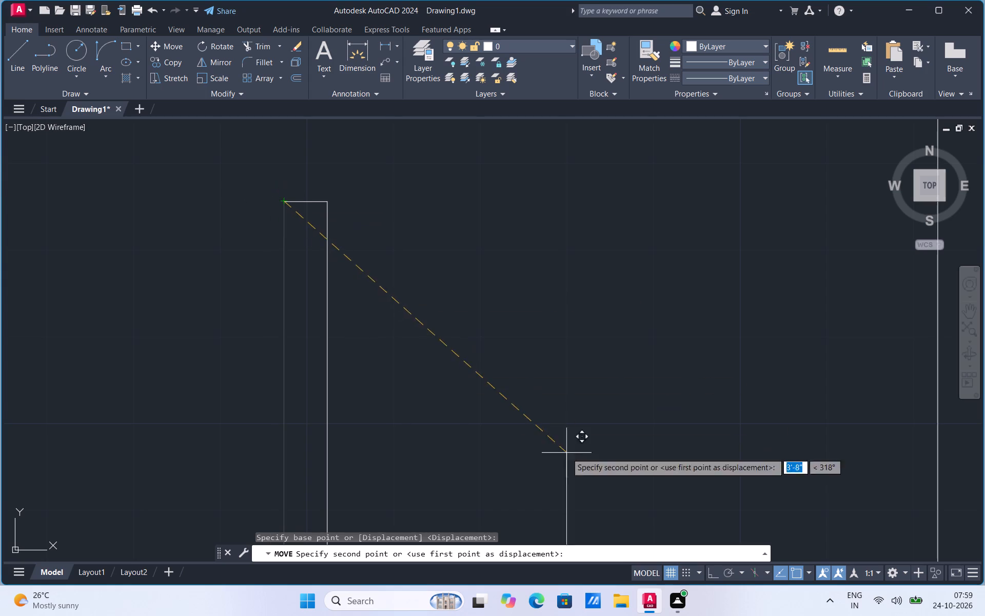
left_click(714, 570)
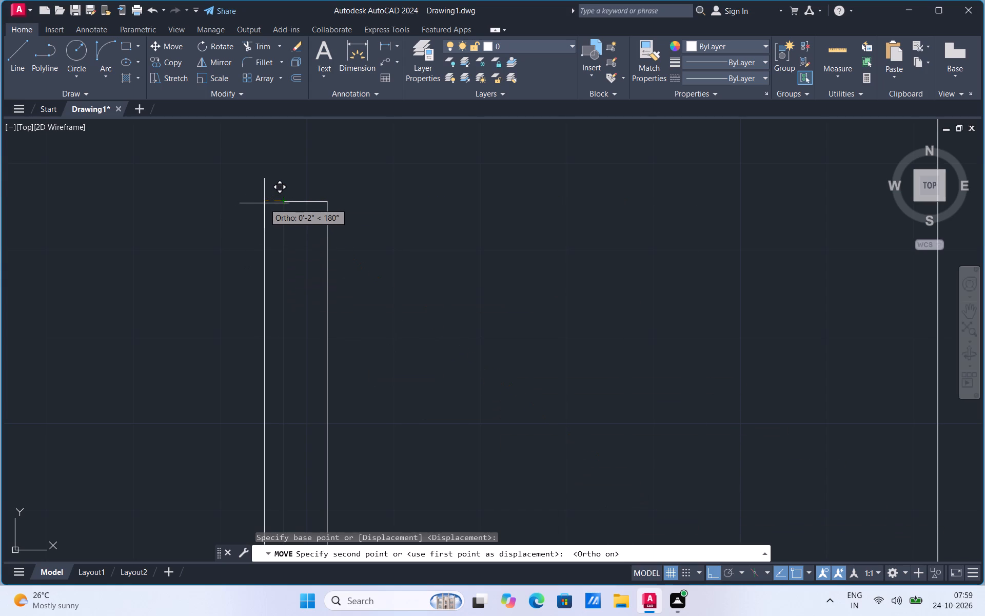
key("1")
key("Return")
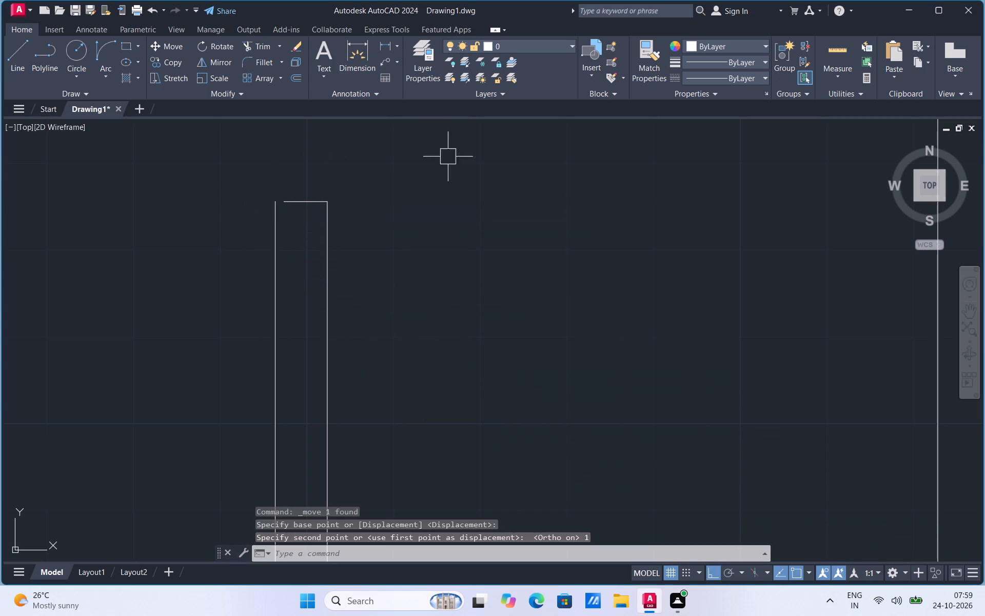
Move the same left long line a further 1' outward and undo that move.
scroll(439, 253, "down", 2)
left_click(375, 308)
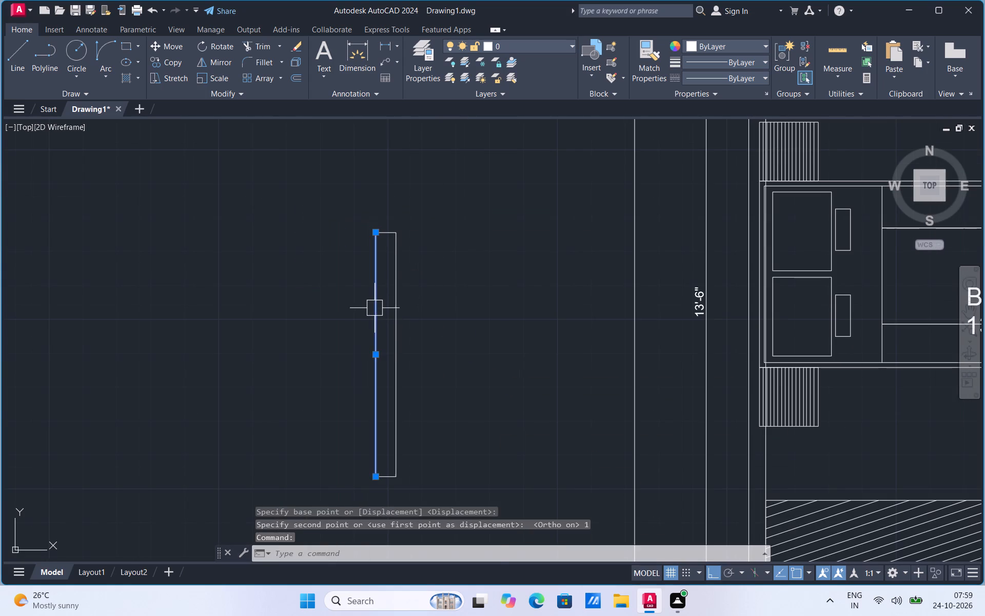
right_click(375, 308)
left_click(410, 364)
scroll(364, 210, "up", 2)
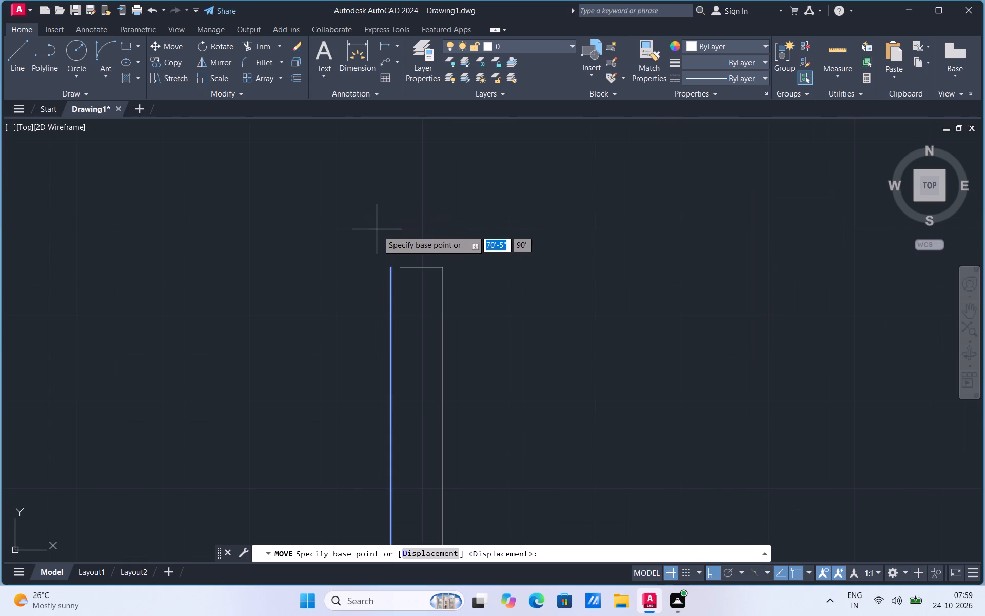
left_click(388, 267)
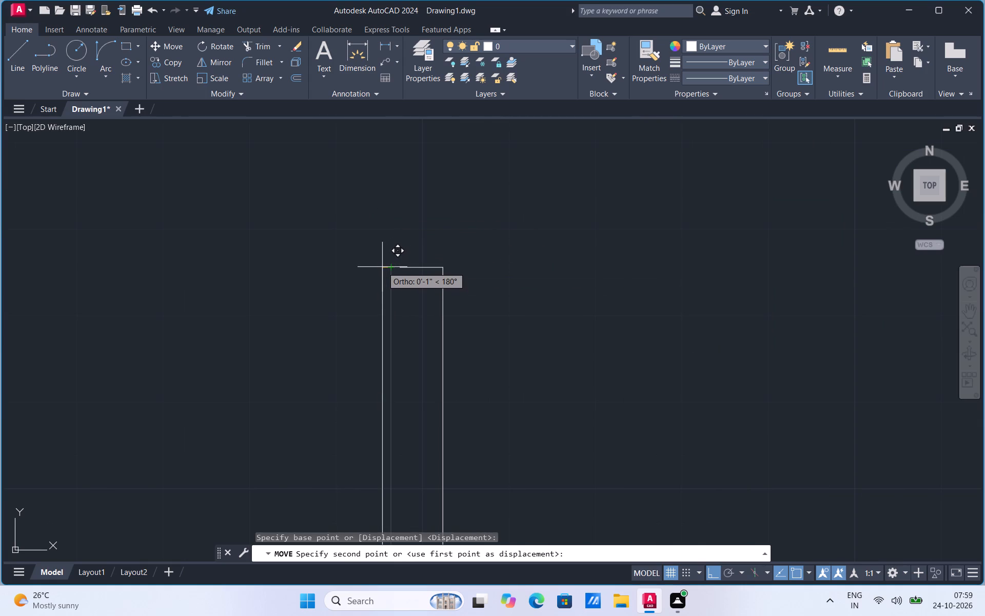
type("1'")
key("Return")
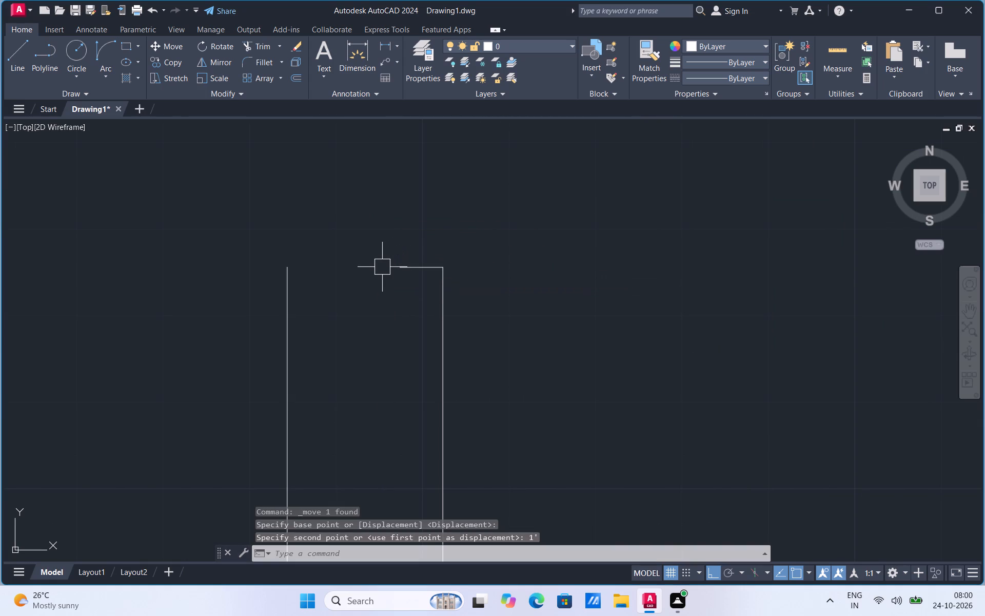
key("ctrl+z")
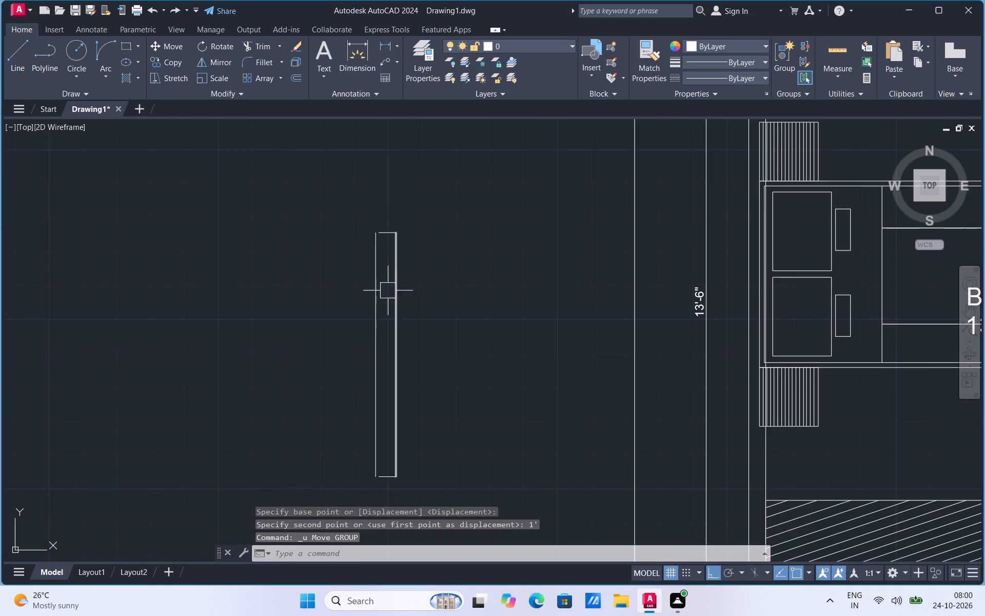
Extend the short top and bottom lines of the narrow outline to meet the moved left line.
scroll(365, 222, "up", 2)
type("EX")
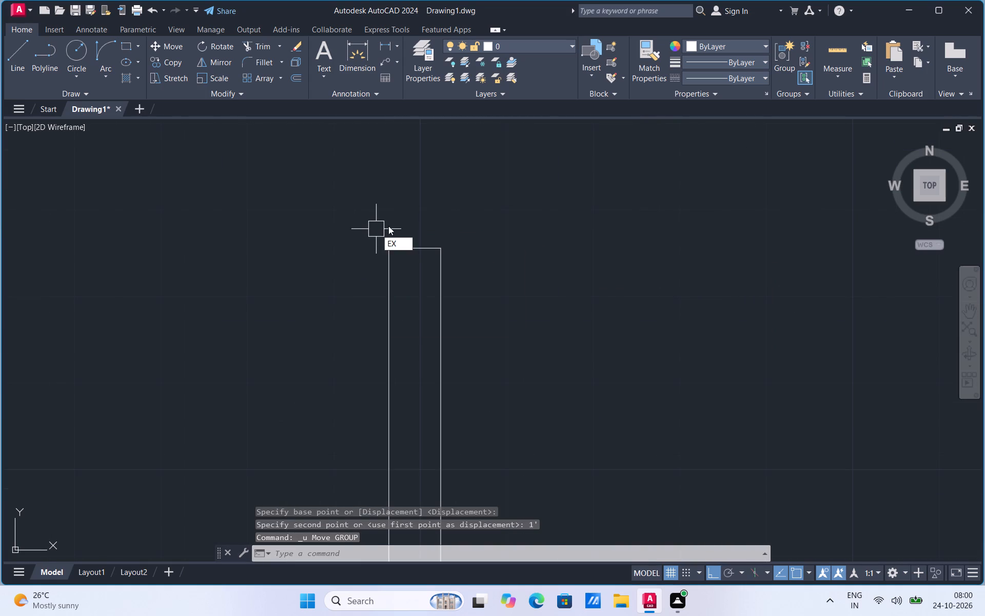
left_click(427, 260)
left_click(416, 251)
scroll(423, 213, "down", 1)
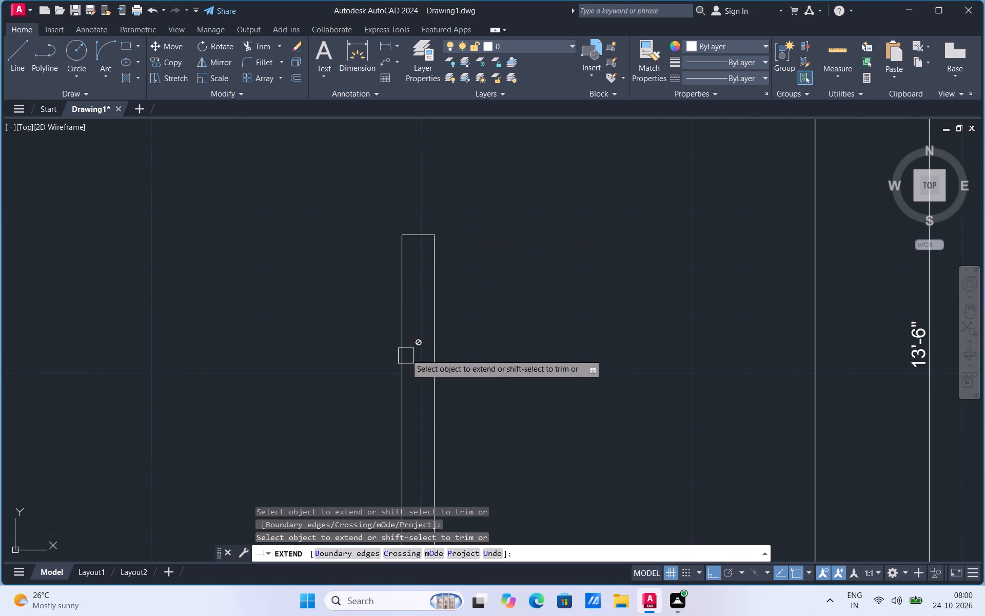
scroll(406, 354, "down", 2)
scroll(408, 450, "up", 2)
left_click(416, 477)
scroll(416, 478, "down", 2)
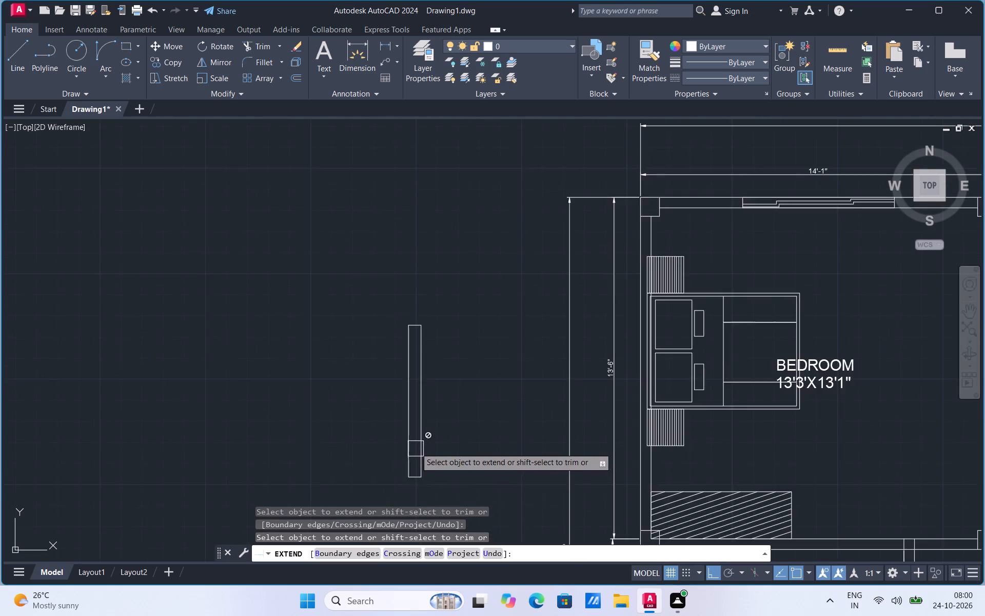
Draw a slim, shorter upright rectangle freehand inside the narrow outline, close to its left line.
scroll(416, 448, "up", 2)
left_click(135, 45)
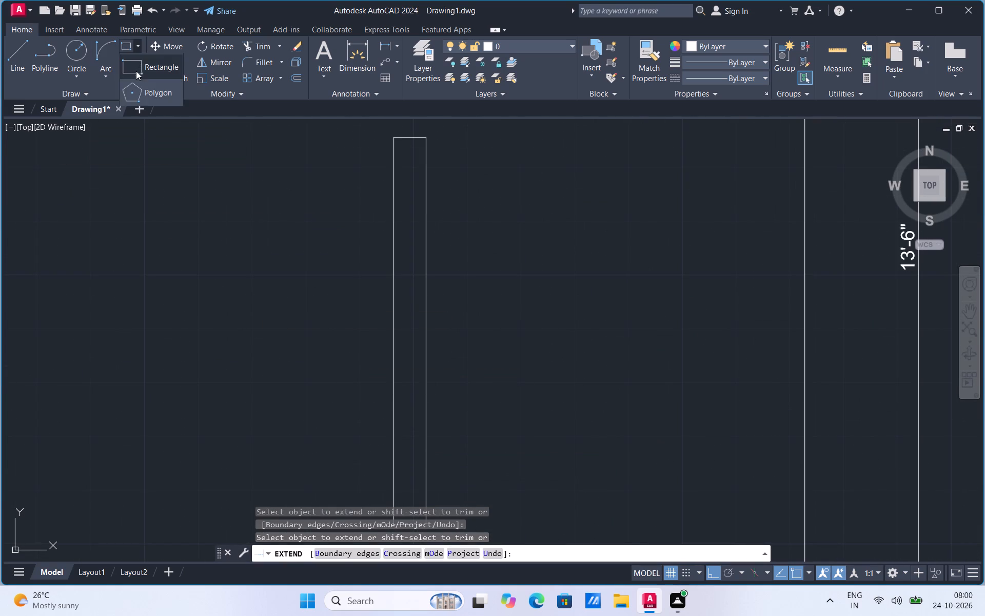
left_click(136, 71)
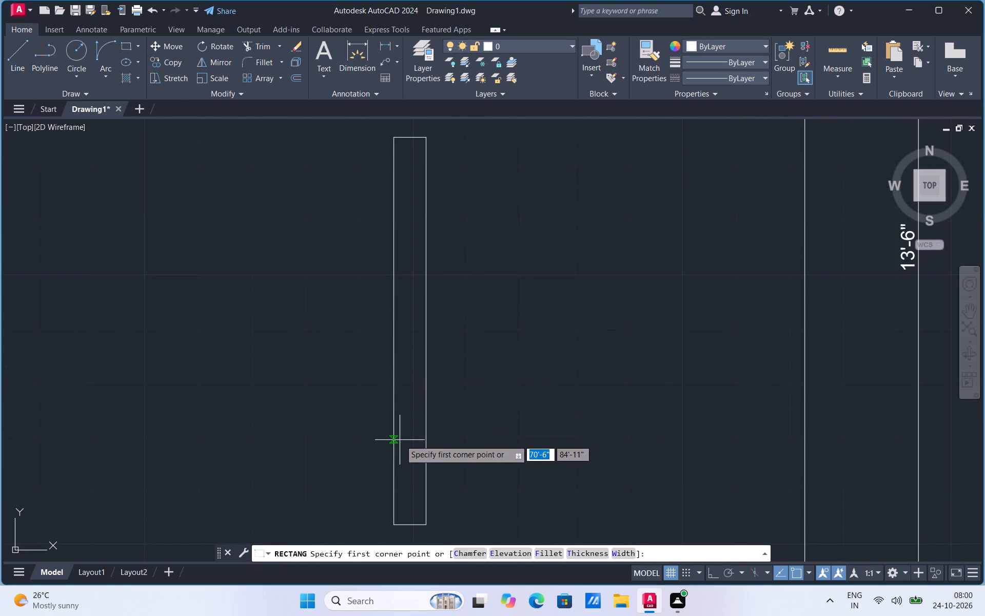
scroll(400, 440, "up", 1)
left_click(397, 445)
scroll(397, 441, "down", 1)
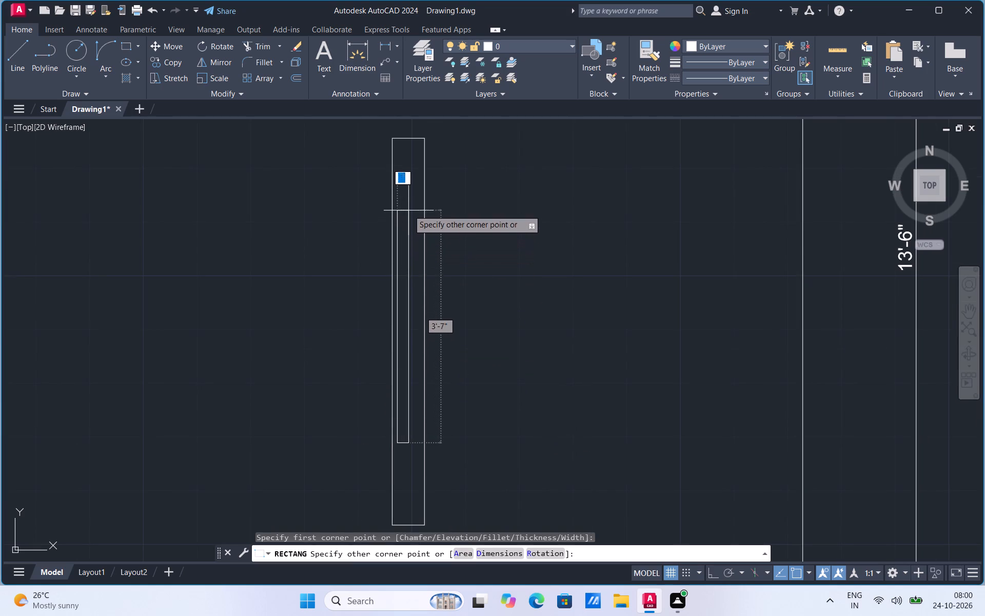
left_click(413, 201)
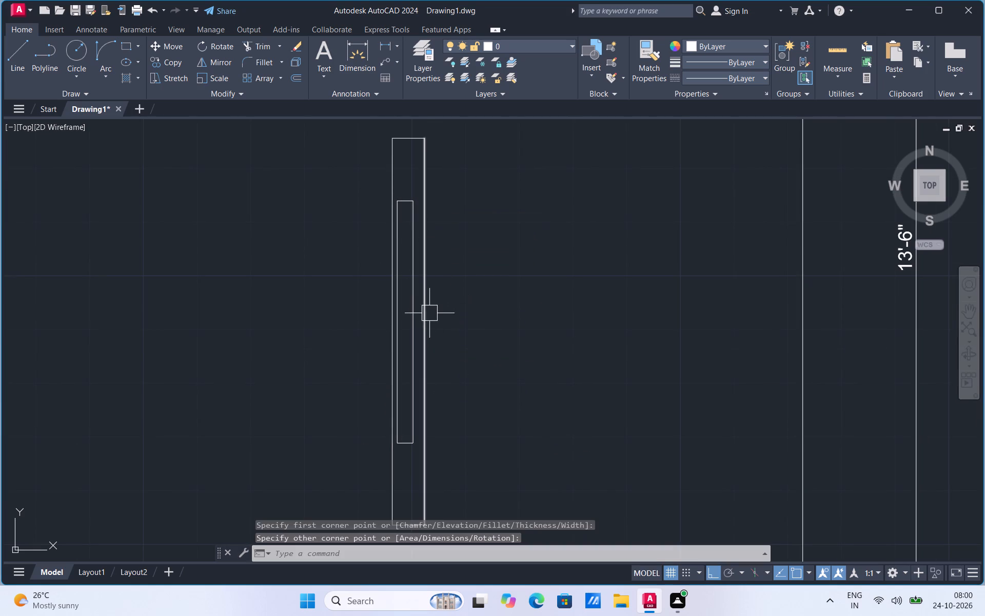
Move the right long line of the narrow outline 3" outward to the right.
left_click(428, 318)
right_click(428, 318)
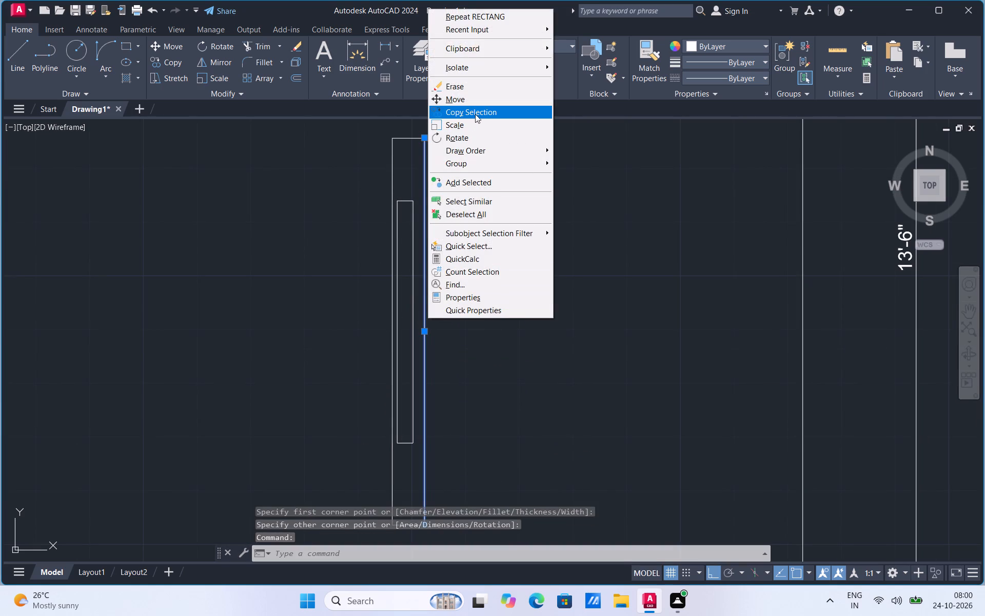
left_click(467, 101)
left_click(426, 141)
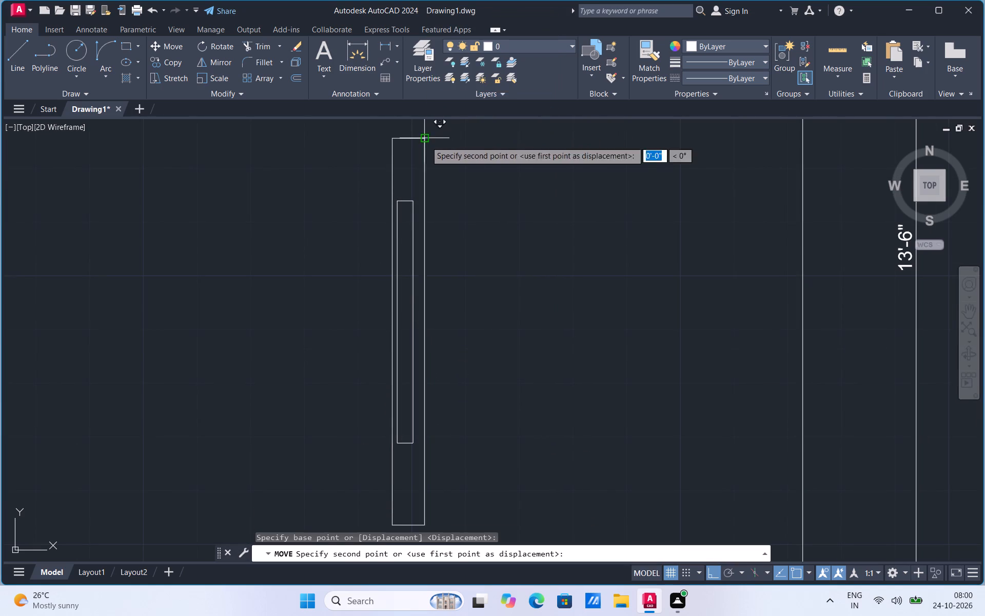
key("3")
key("Return")
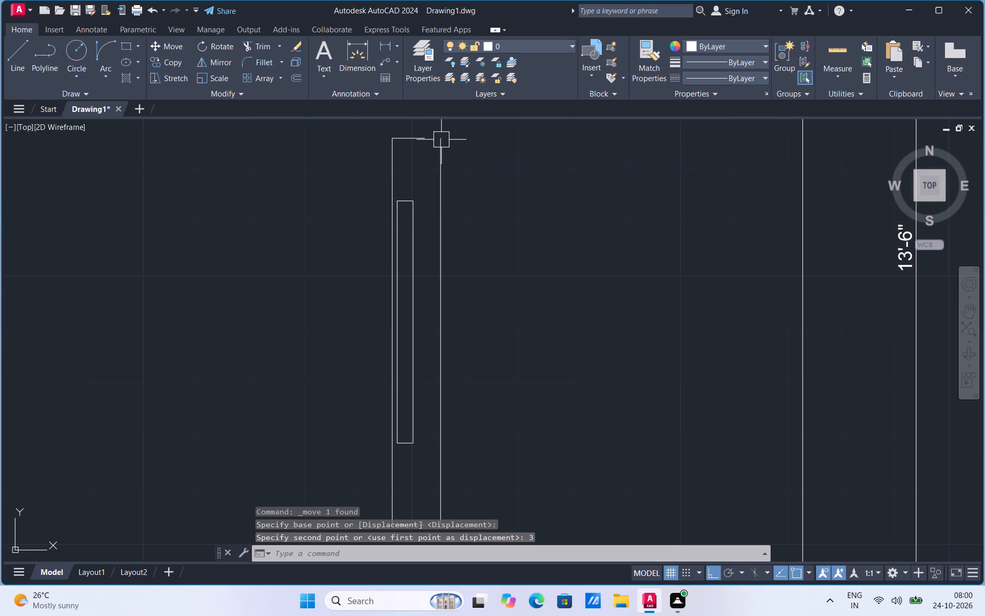
Extend the short top and bottom lines of the outline to meet the moved right line.
scroll(485, 205, "down", 1)
type("EX")
left_click(536, 298)
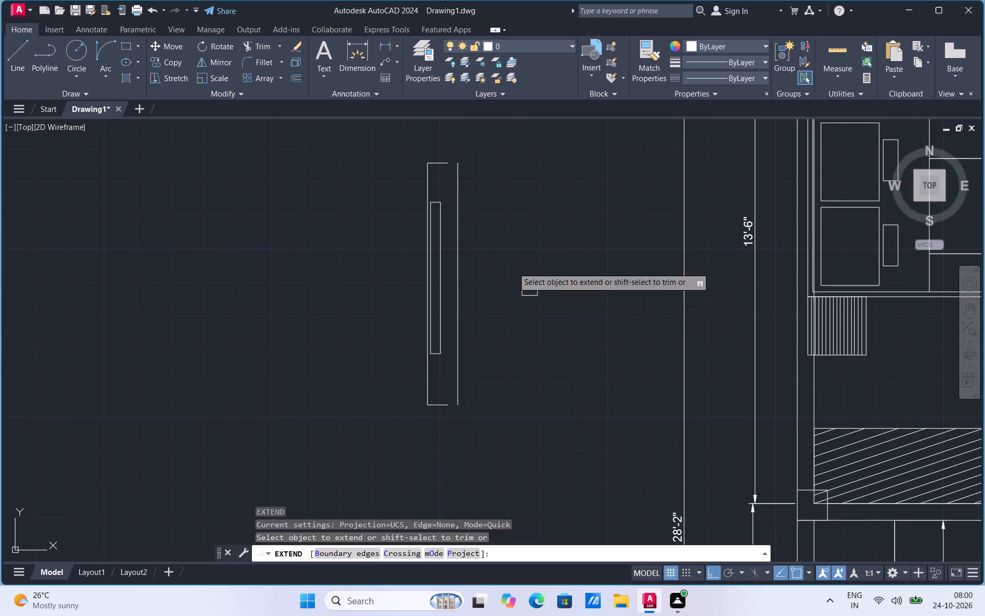
left_click(443, 160)
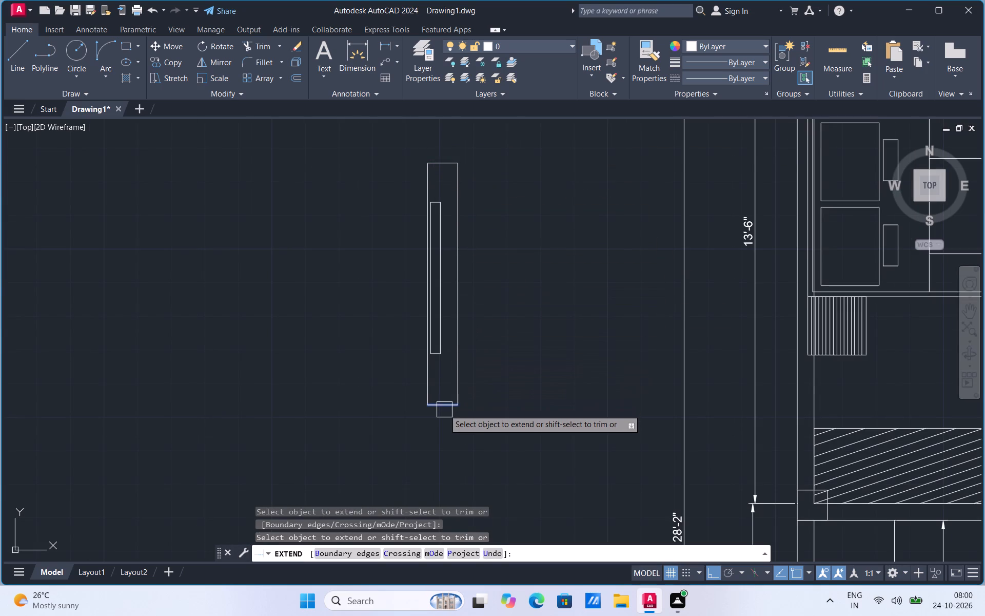
left_click(444, 410)
scroll(468, 331, "up", 1)
key("Escape")
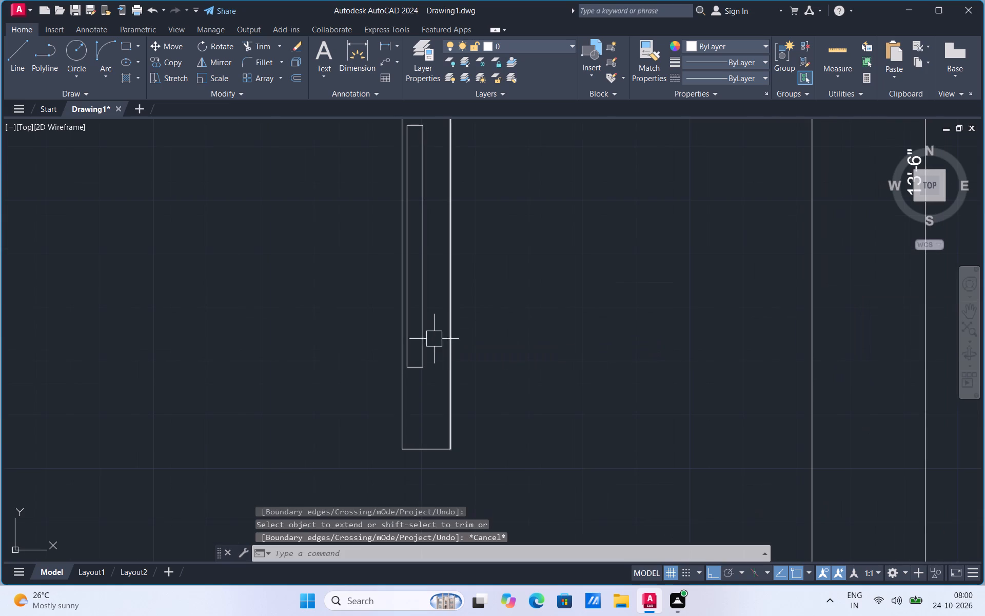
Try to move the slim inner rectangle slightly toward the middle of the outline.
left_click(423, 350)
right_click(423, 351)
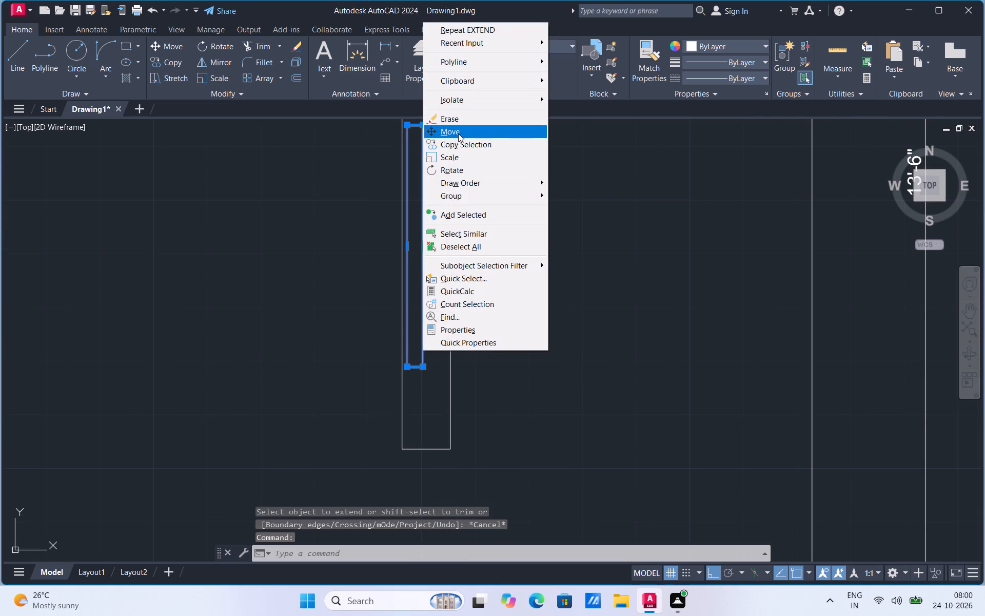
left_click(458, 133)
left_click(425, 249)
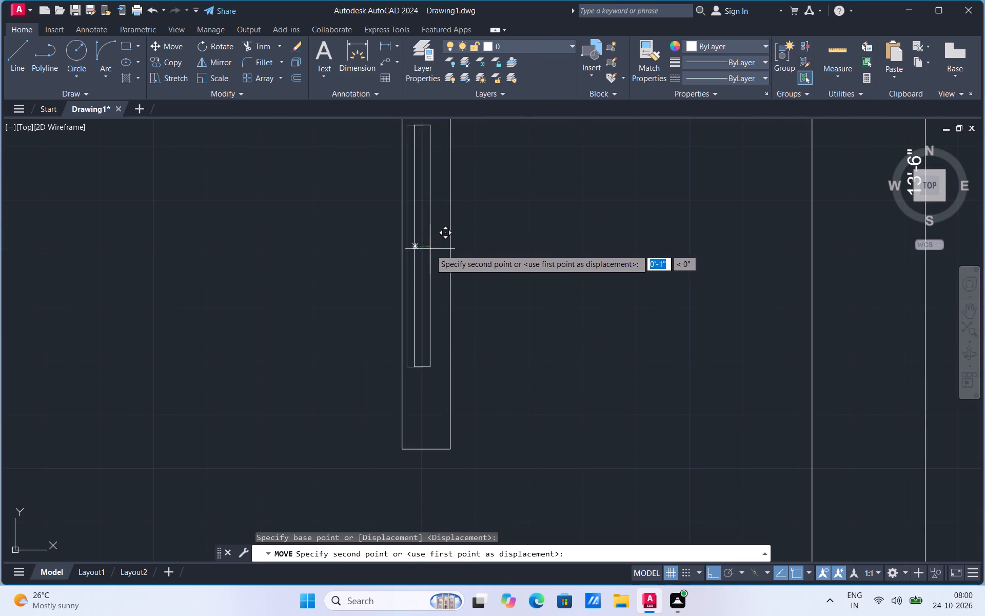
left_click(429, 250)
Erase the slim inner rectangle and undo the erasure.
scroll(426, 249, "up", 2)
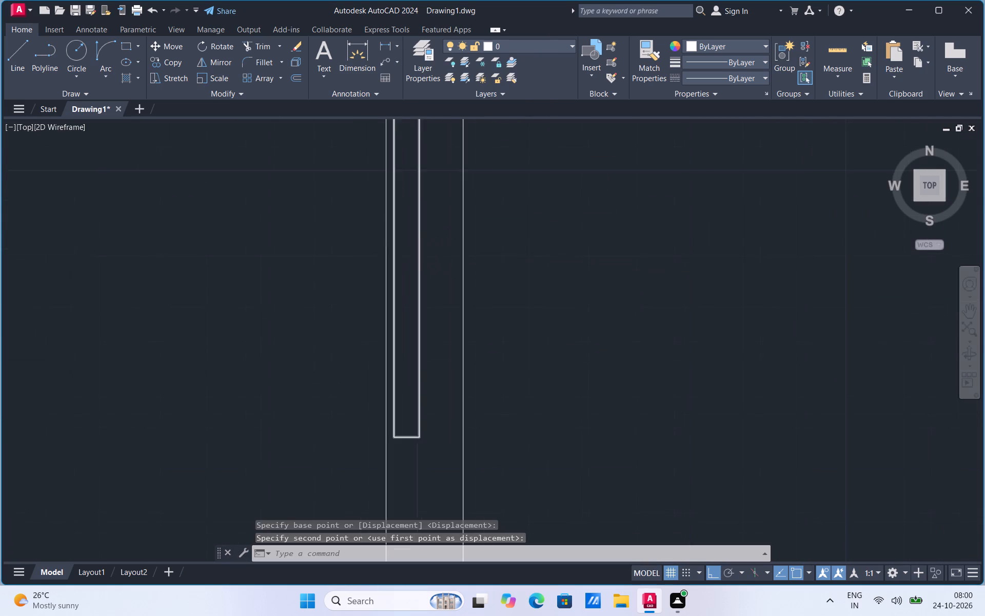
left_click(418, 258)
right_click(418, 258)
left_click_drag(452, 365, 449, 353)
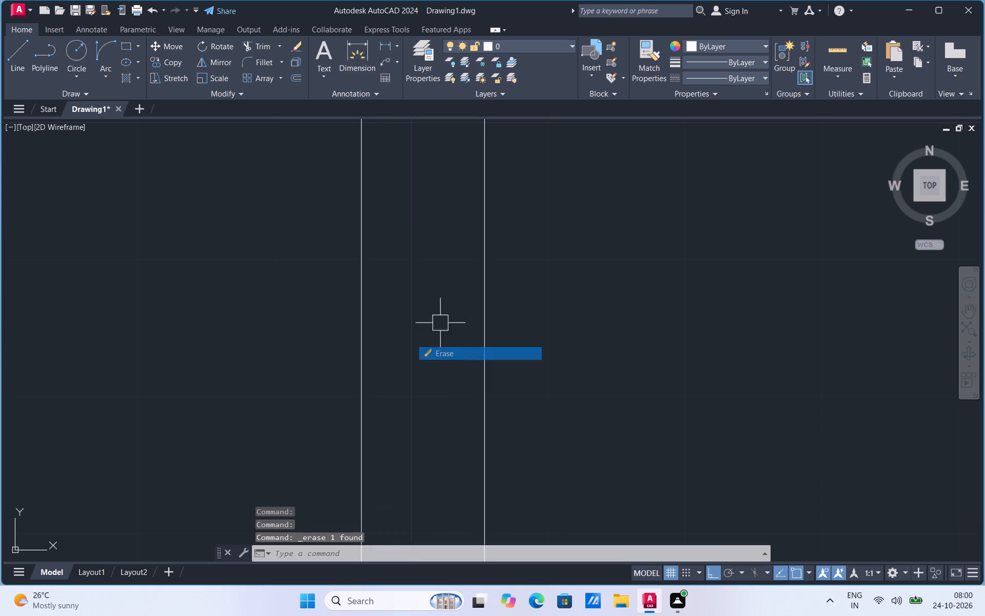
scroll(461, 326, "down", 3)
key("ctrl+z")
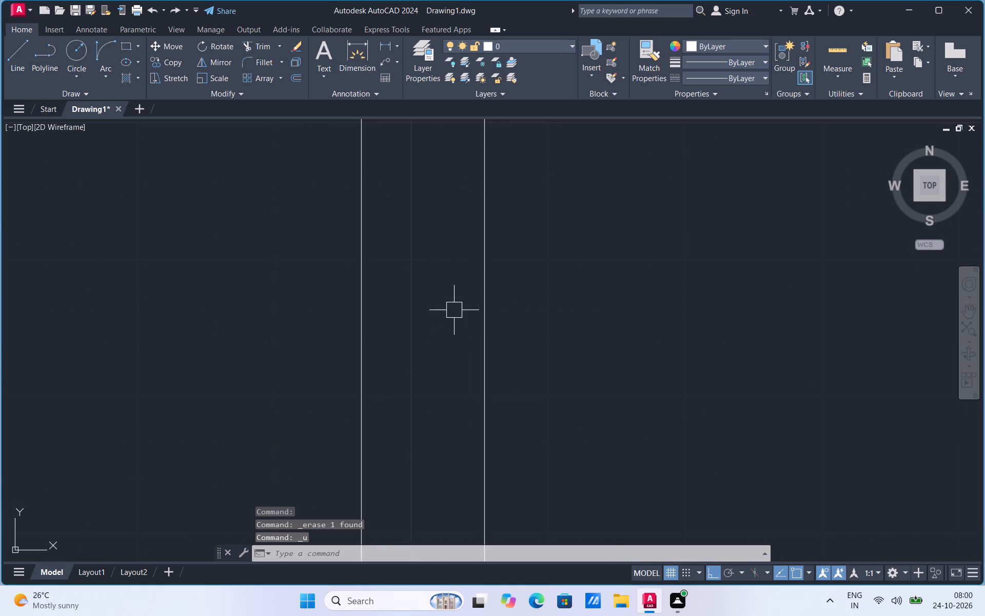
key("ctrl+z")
Move the slim inner rectangle horizontally a little to the right, toward the middle of the outline.
left_click(414, 304)
right_click(414, 304)
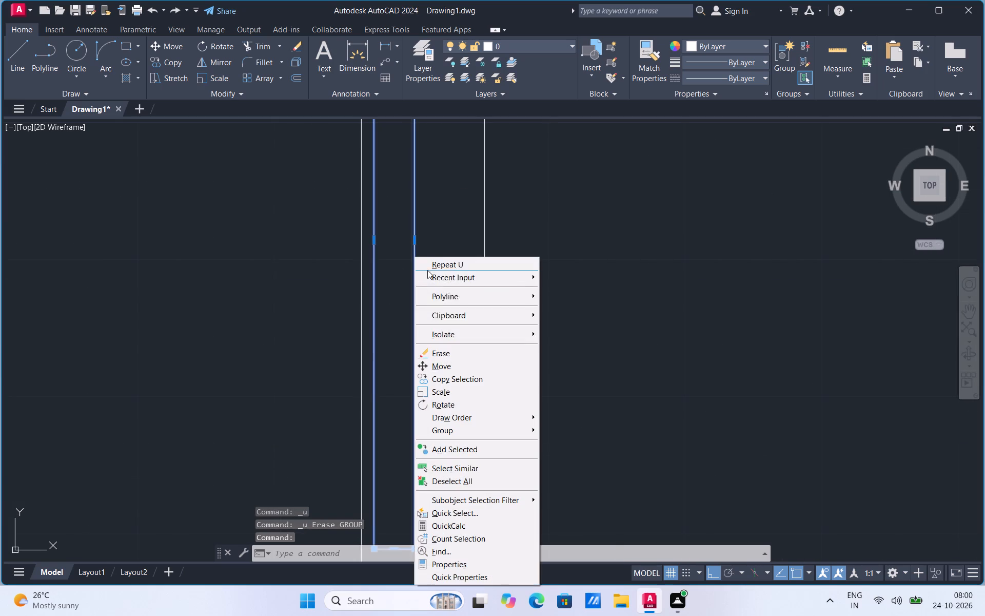
left_click(448, 365)
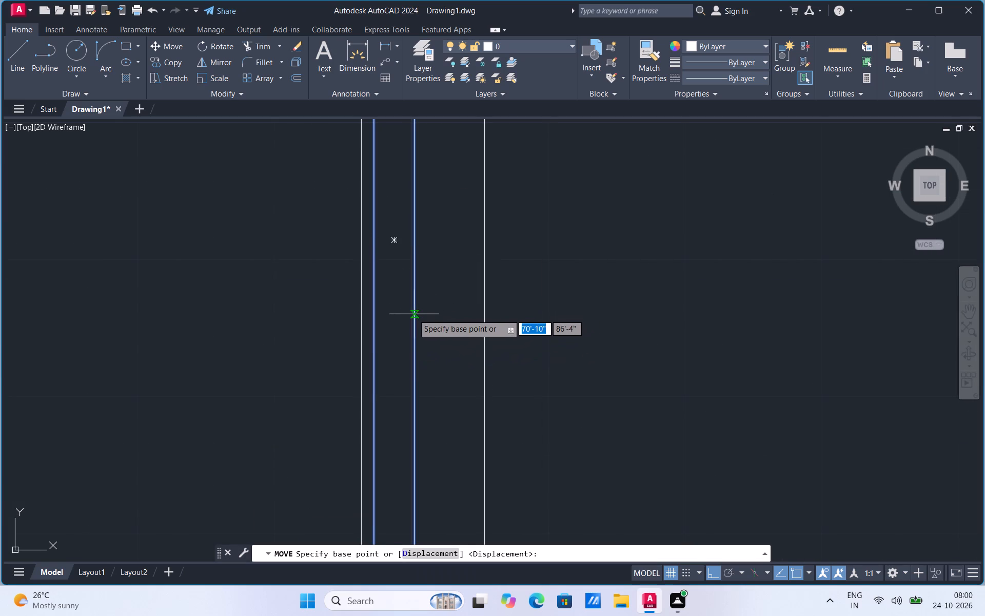
left_click(412, 315)
left_click(425, 315)
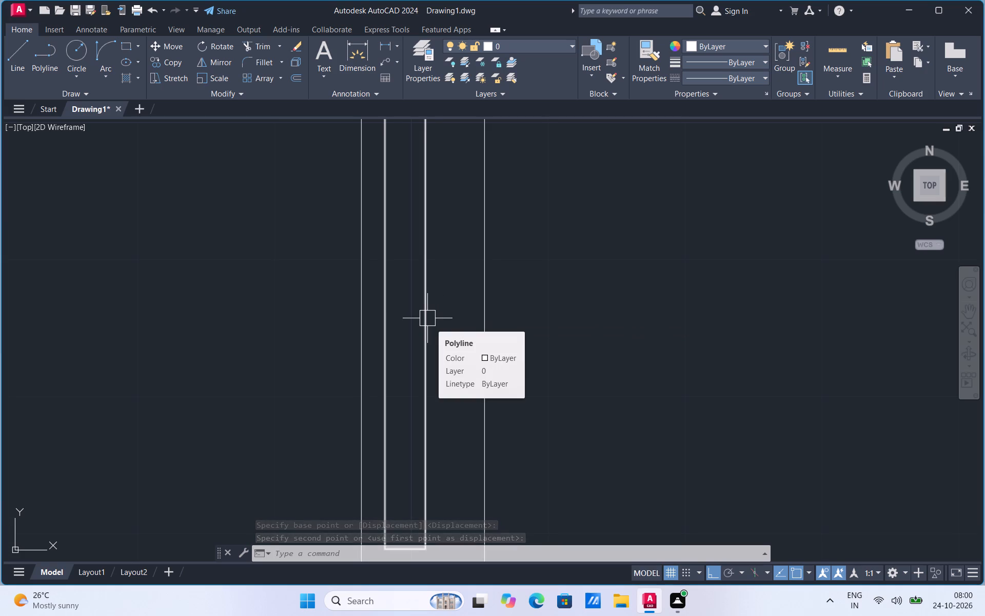
Draw a short diagonal line about 5" long sloping down and outward from the slim inner rectangle's right edge, near its top.
scroll(193, 359, "down", 2)
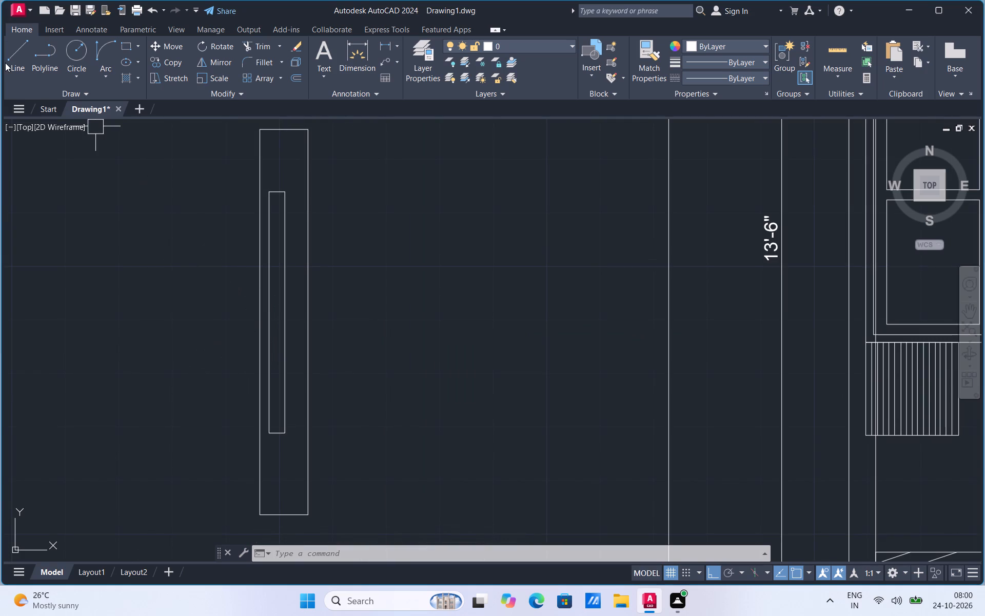
left_click(7, 63)
scroll(280, 215, "up", 1)
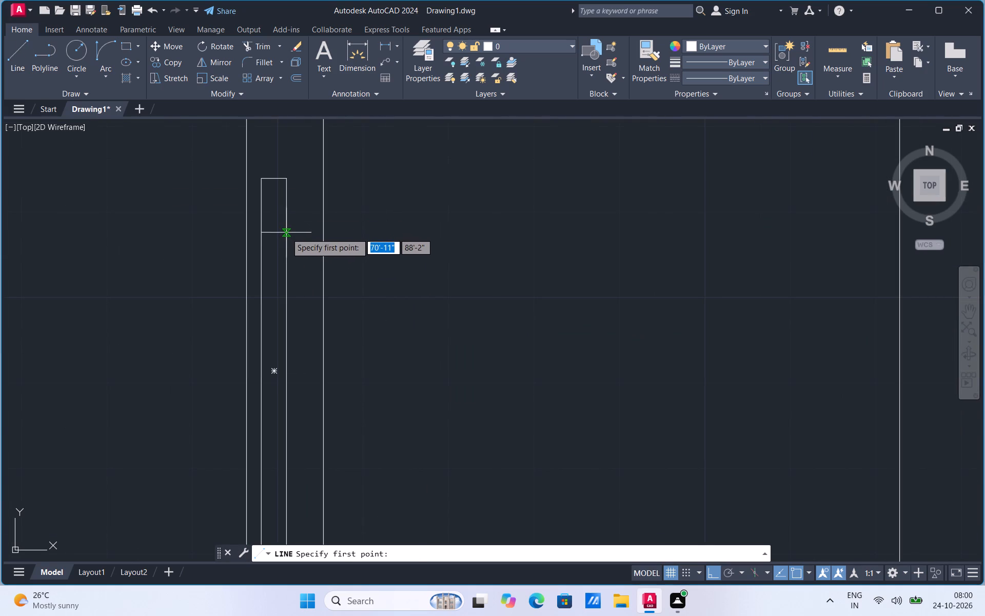
left_click(286, 233)
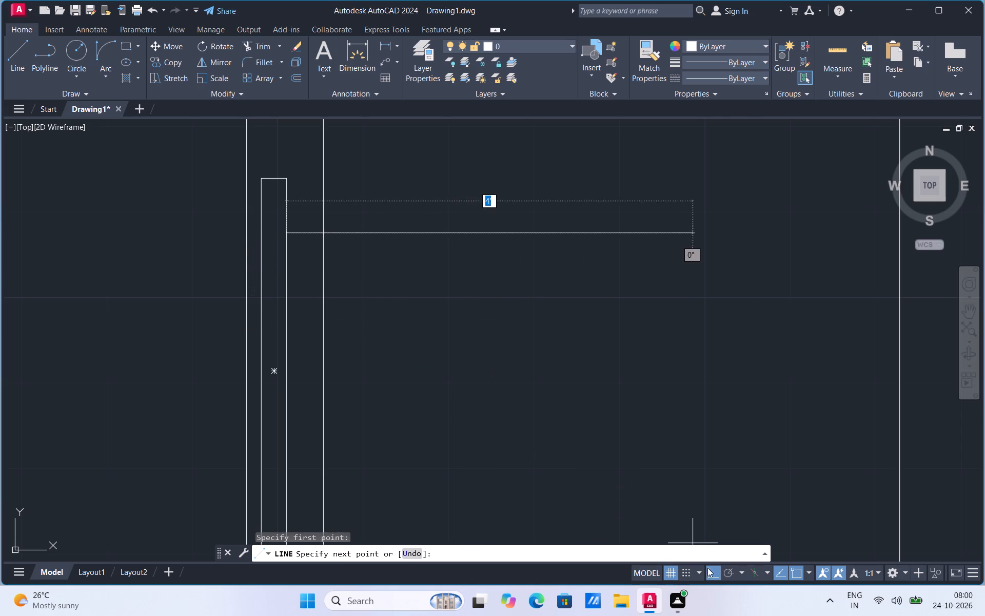
left_click(708, 570)
scroll(316, 276, "up", 1)
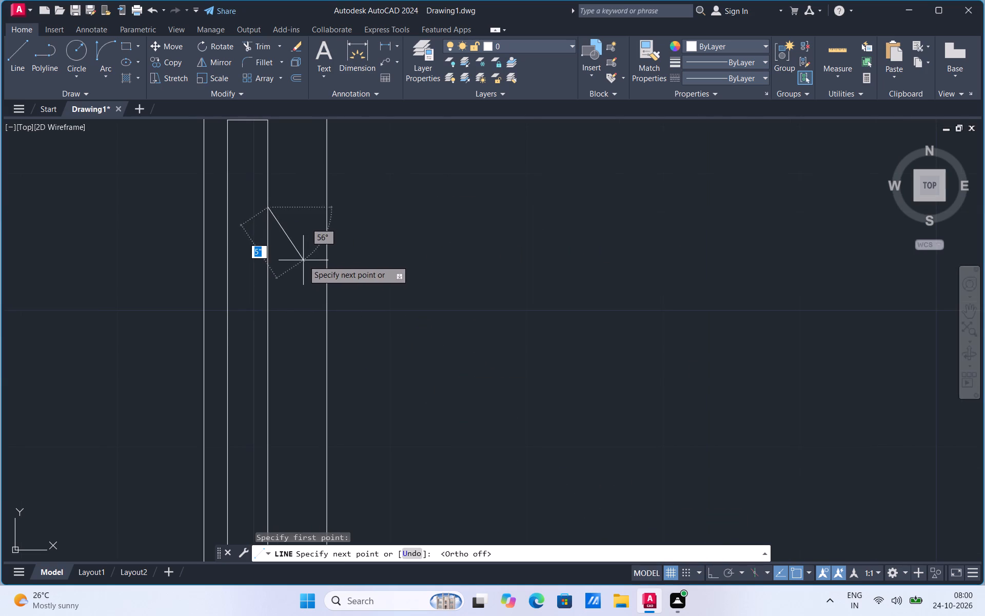
left_click(303, 260)
Continue the line straight down about 2'-1", parallel to the slim rectangle, and slope it back to the rectangle's right edge.
scroll(342, 226, "down", 3)
scroll(329, 319, "up", 1)
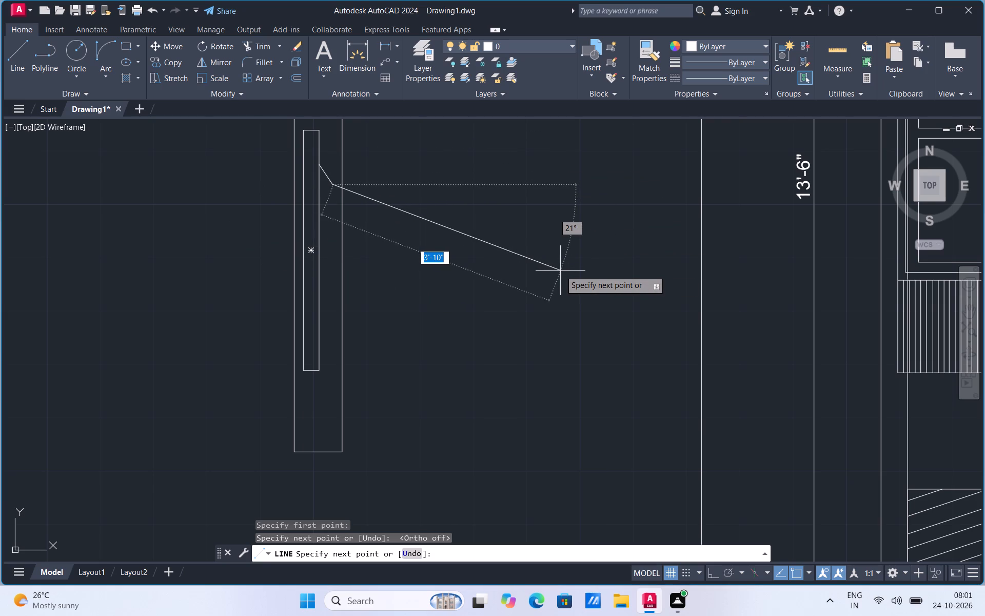
scroll(335, 224, "up", 1)
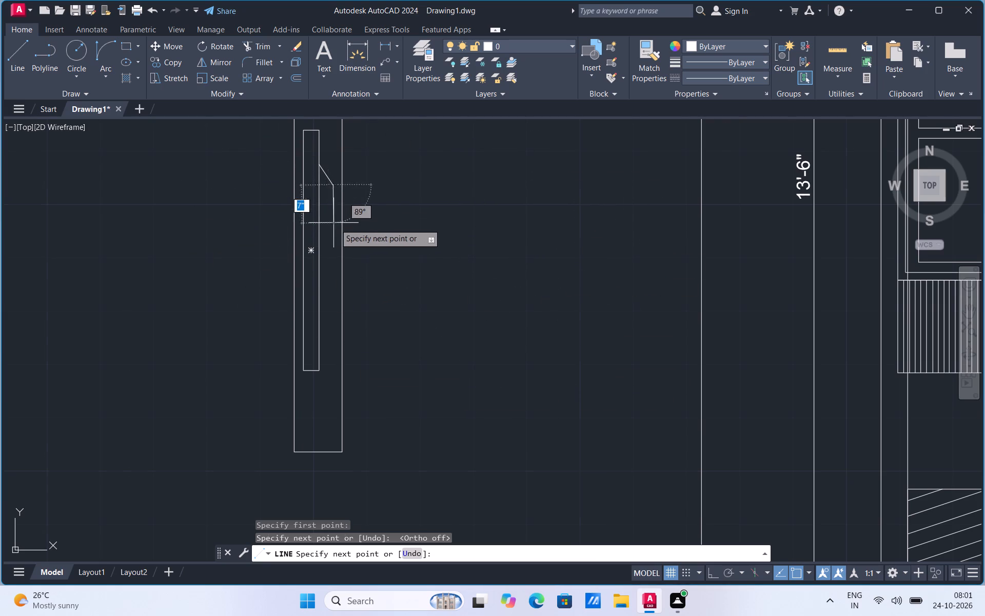
scroll(335, 224, "up", 1)
scroll(381, 224, "down", 1)
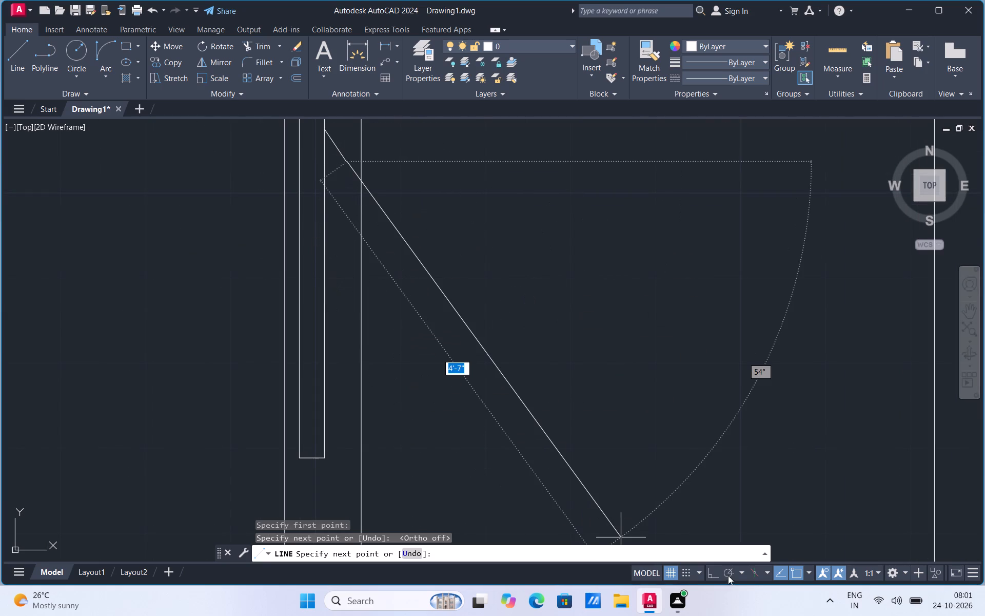
left_click(715, 574)
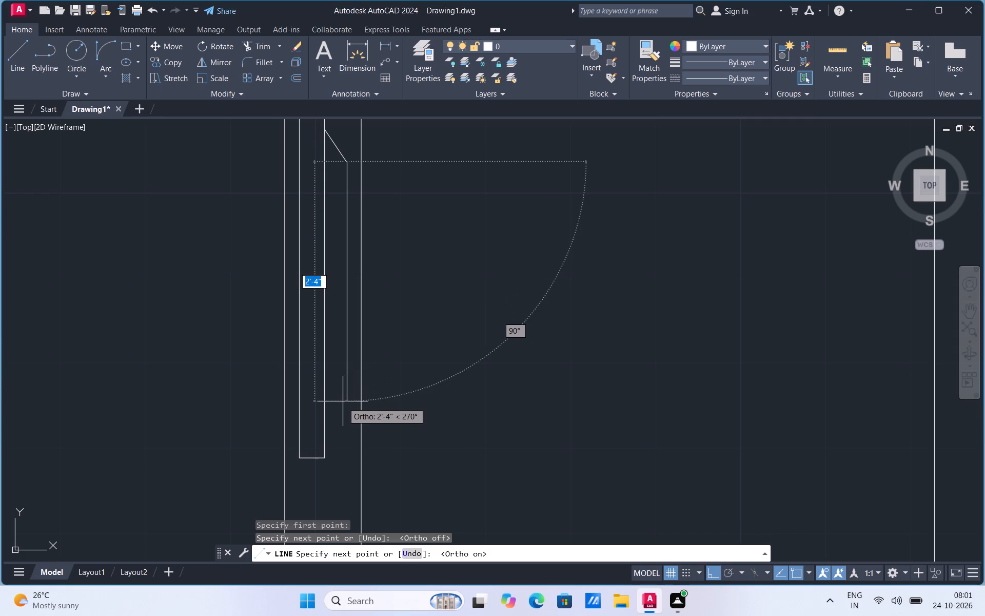
scroll(342, 403, "down", 1)
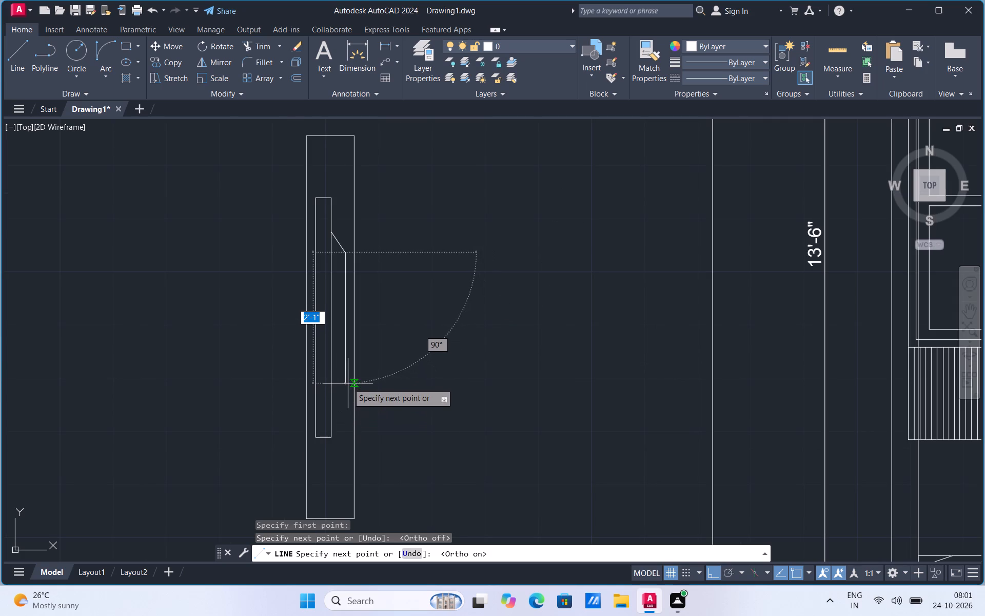
left_click(345, 389)
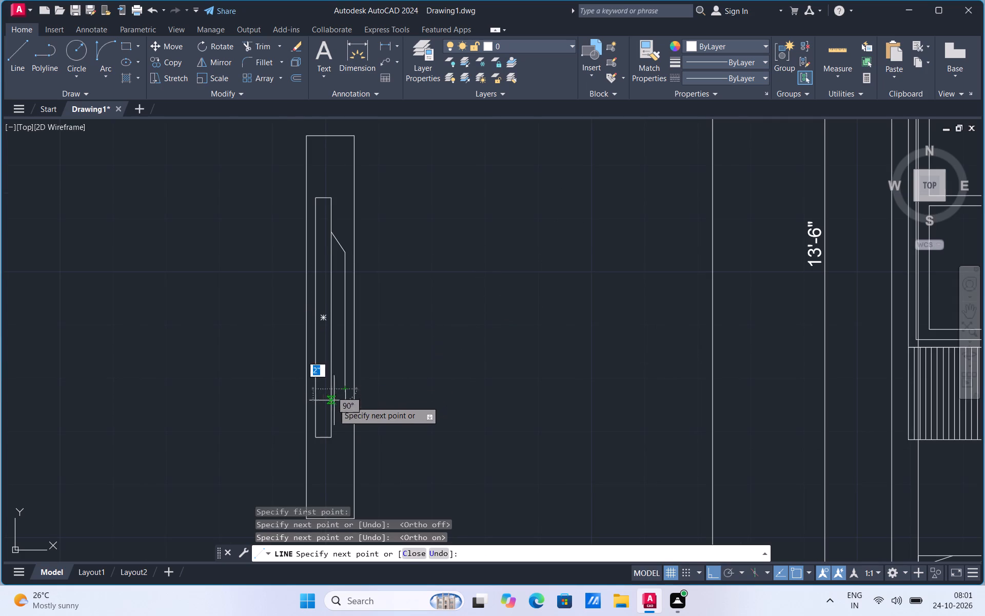
left_click(331, 403)
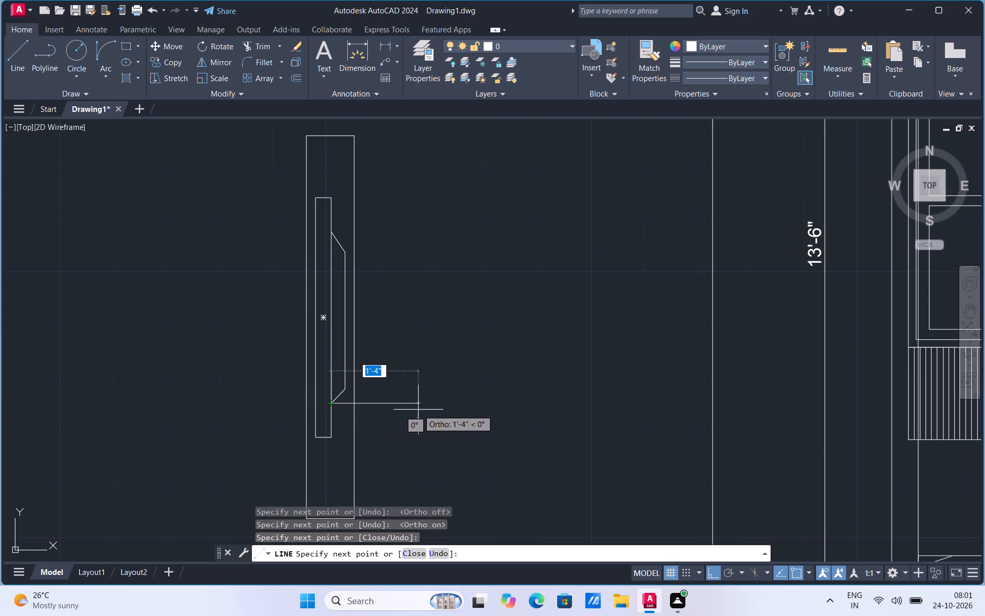
key("Escape")
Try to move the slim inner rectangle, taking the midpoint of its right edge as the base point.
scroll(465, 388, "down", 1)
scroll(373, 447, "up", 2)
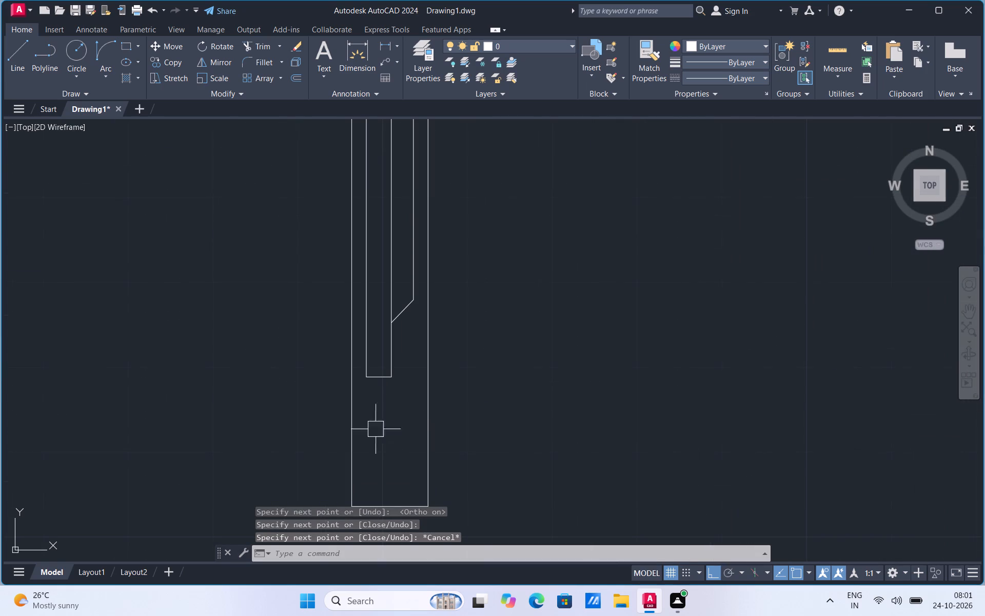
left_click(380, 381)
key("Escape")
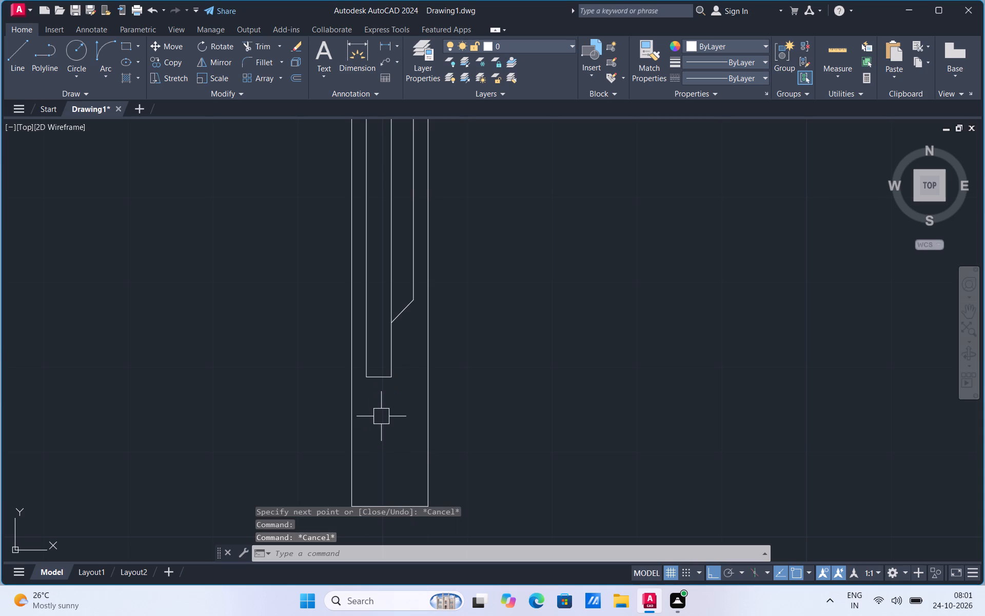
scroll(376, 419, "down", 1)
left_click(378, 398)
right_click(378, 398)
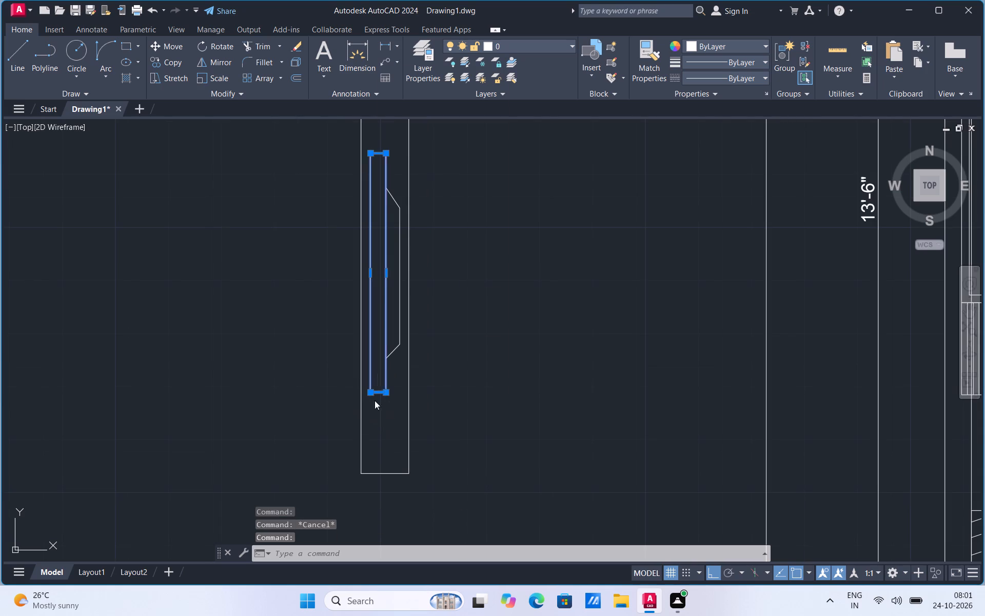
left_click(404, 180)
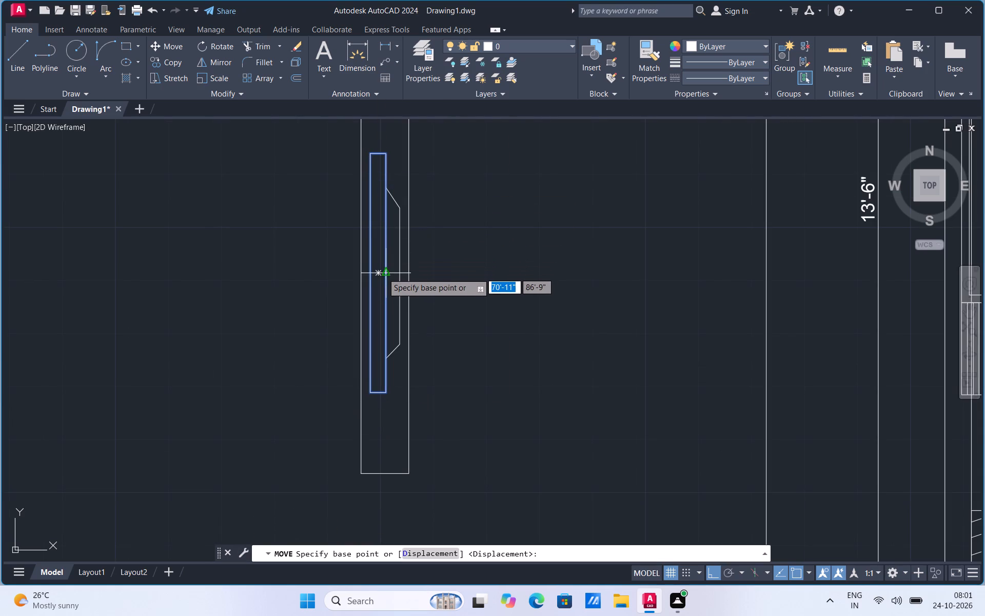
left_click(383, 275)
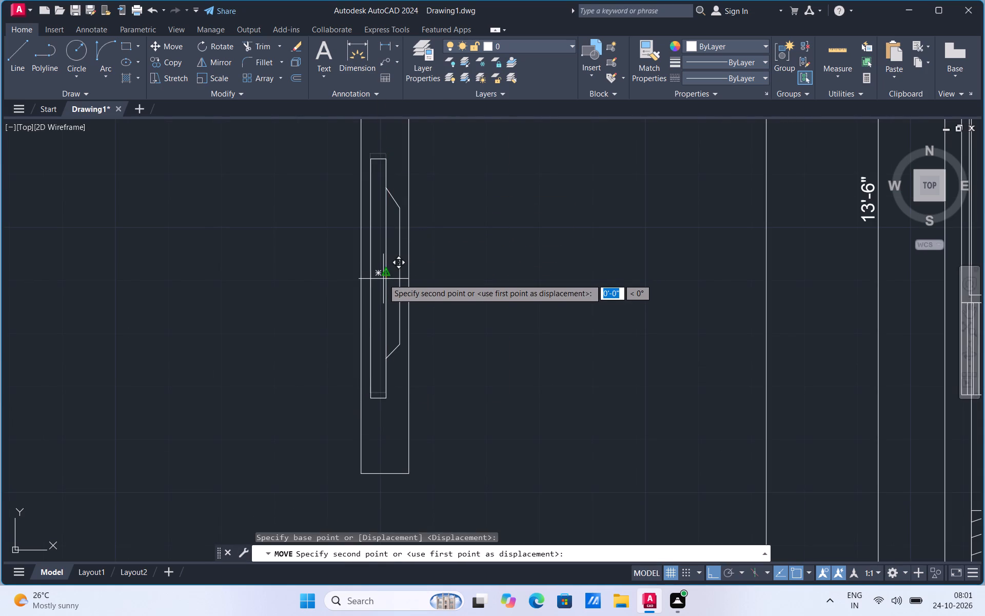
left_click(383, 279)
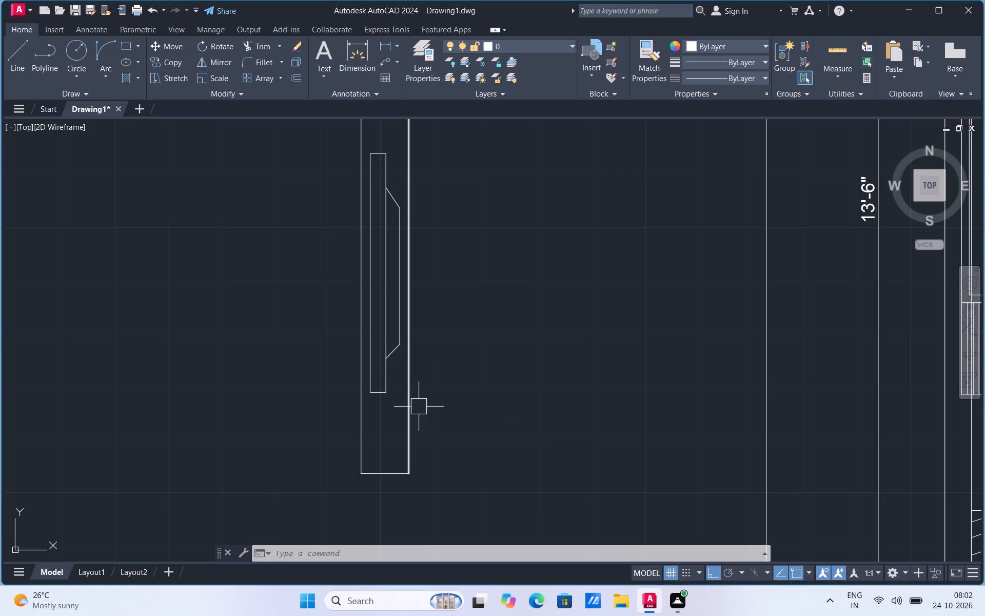
Draw a circle of about 2" radius inside the fitting's outline, above the slim inner rectangle.
scroll(465, 397, "down", 3)
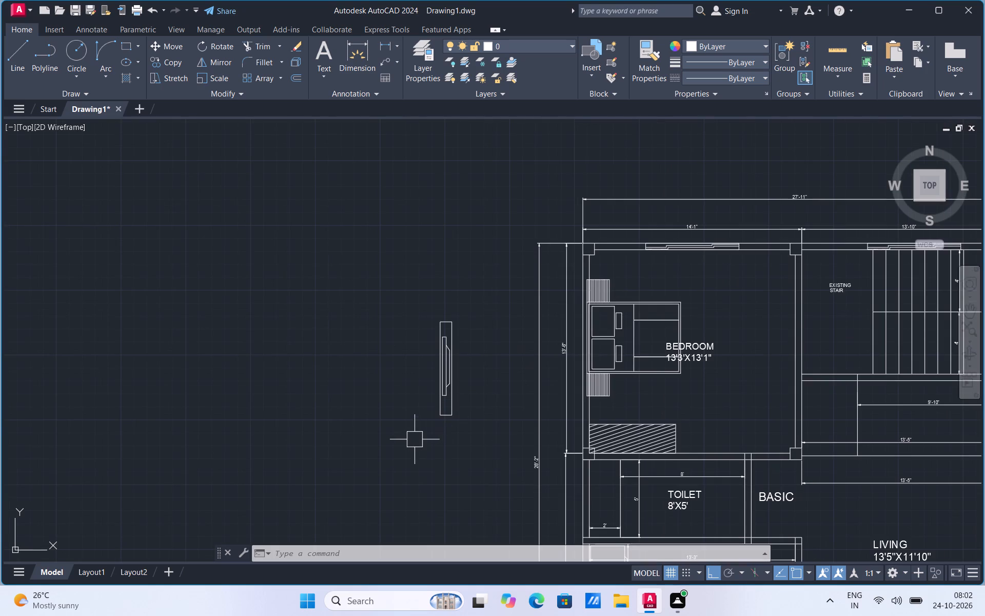
scroll(436, 418, "up", 2)
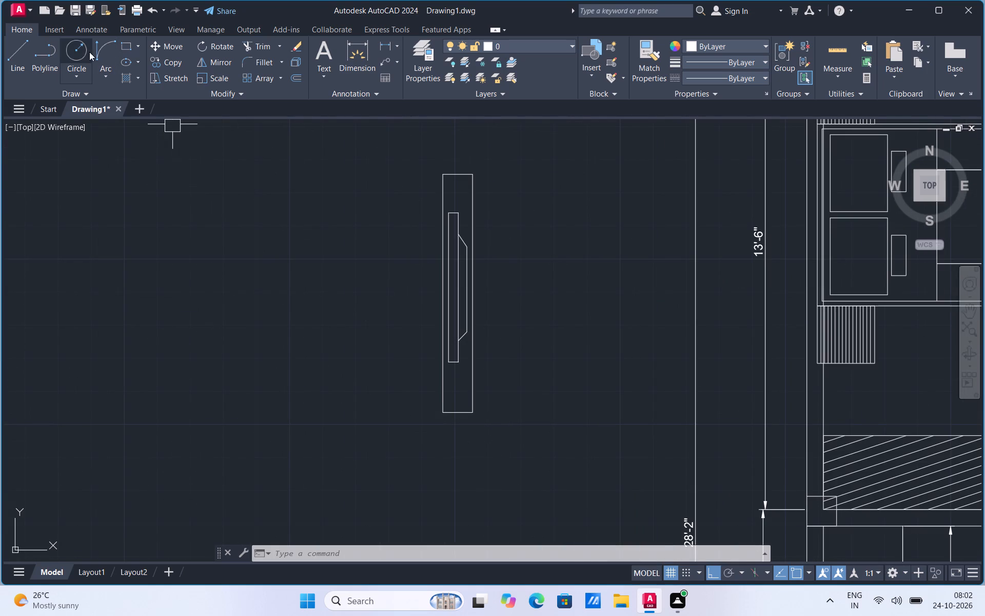
left_click(76, 79)
left_click(79, 97)
scroll(464, 169, "up", 1)
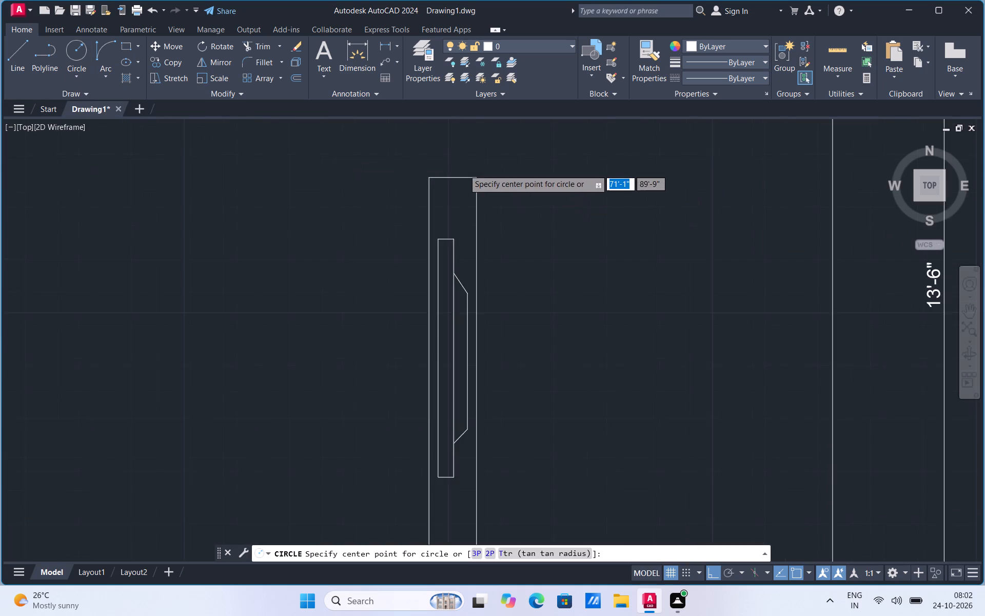
scroll(464, 169, "up", 1)
scroll(433, 206, "up", 2)
left_click(445, 230)
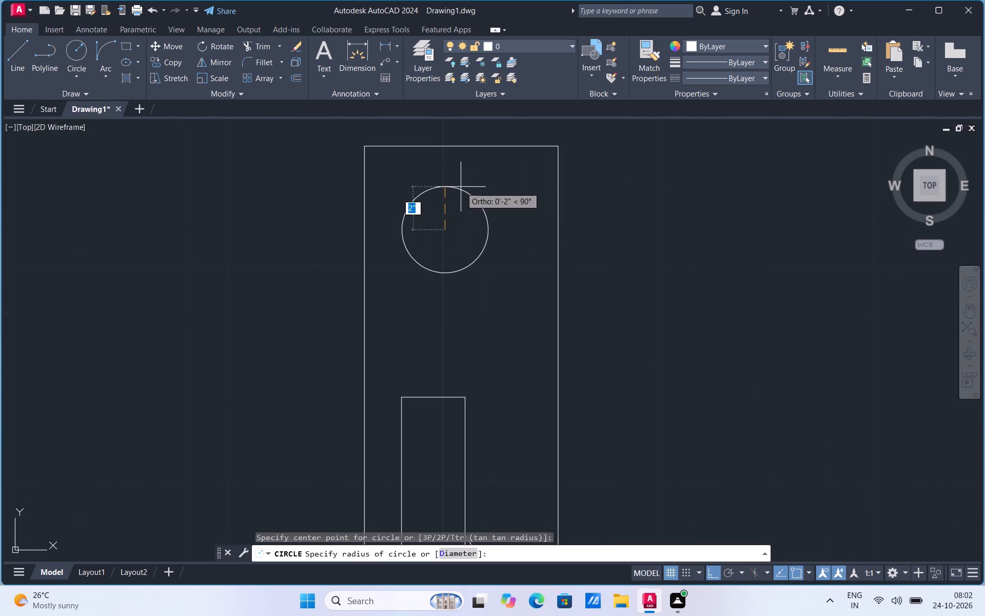
left_click(461, 186)
Copy the circle from its centre straight down to the outline's bottom end, below the slim inner rectangle.
scroll(461, 186, "down", 3)
left_click(458, 205)
right_click(458, 205)
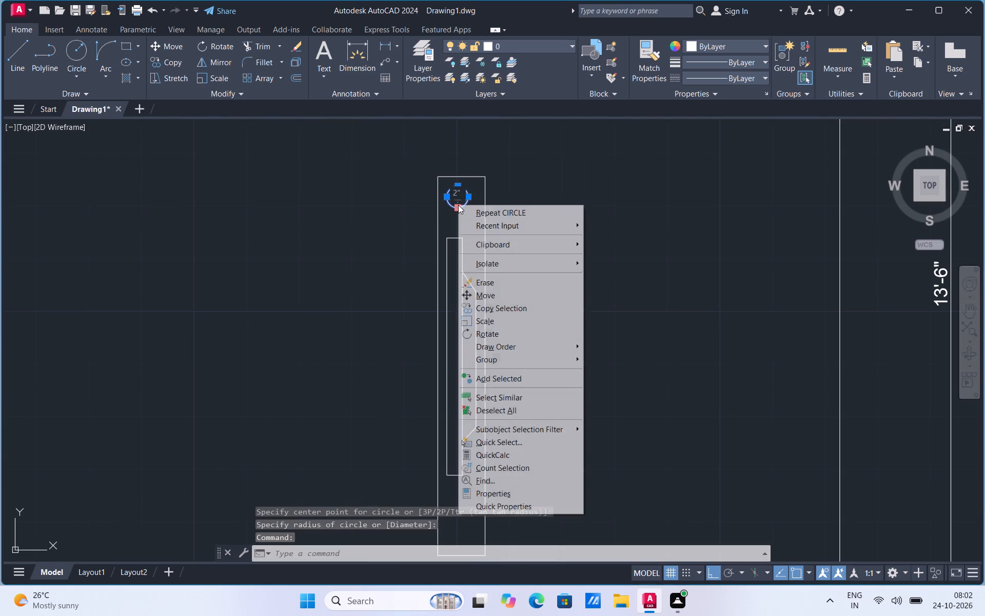
left_click(504, 311)
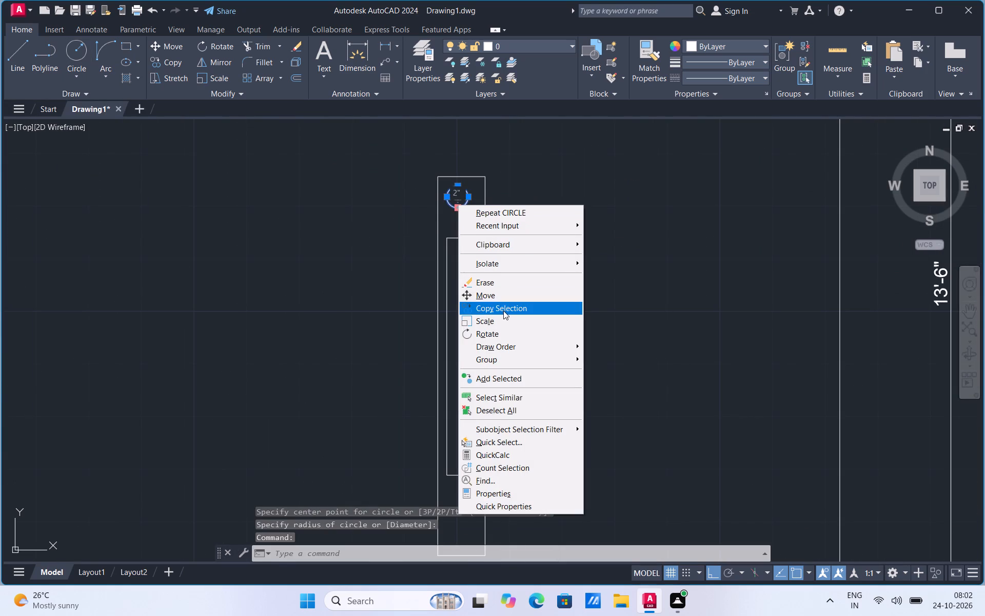
left_click(459, 197)
scroll(459, 197, "down", 2)
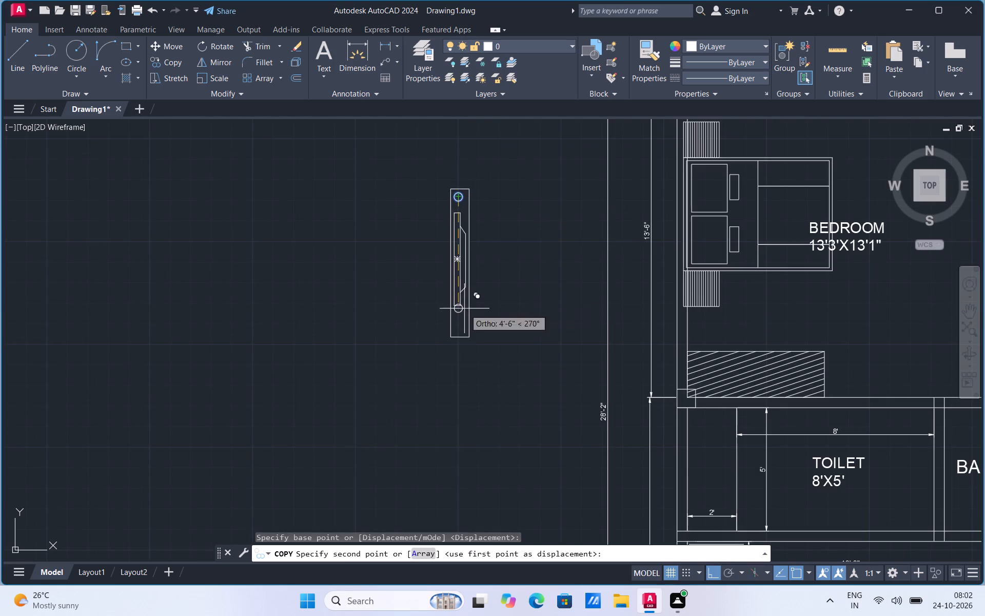
scroll(464, 332, "up", 2)
left_click(458, 319)
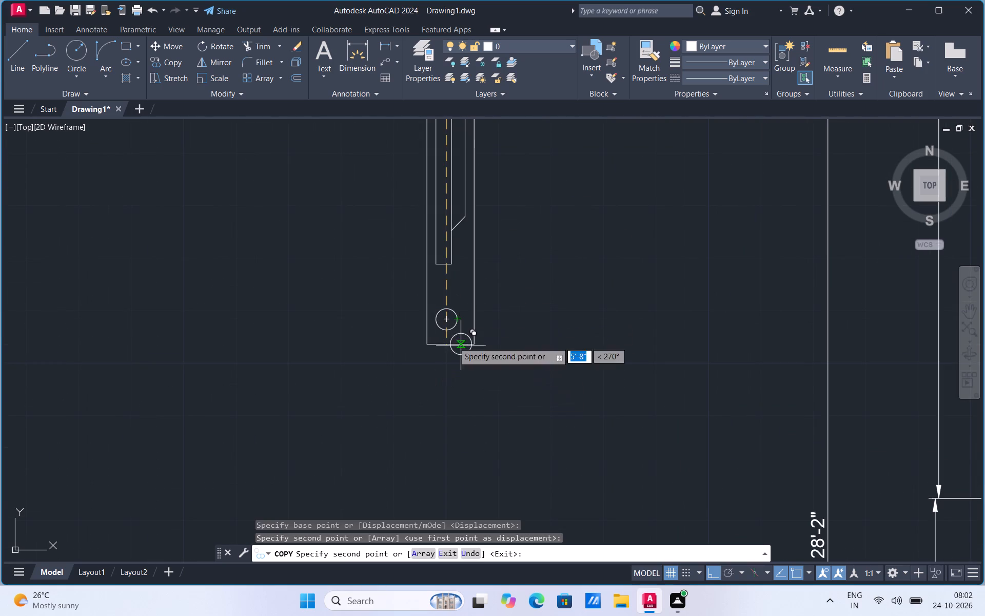
scroll(422, 313, "up", 1)
key("Escape")
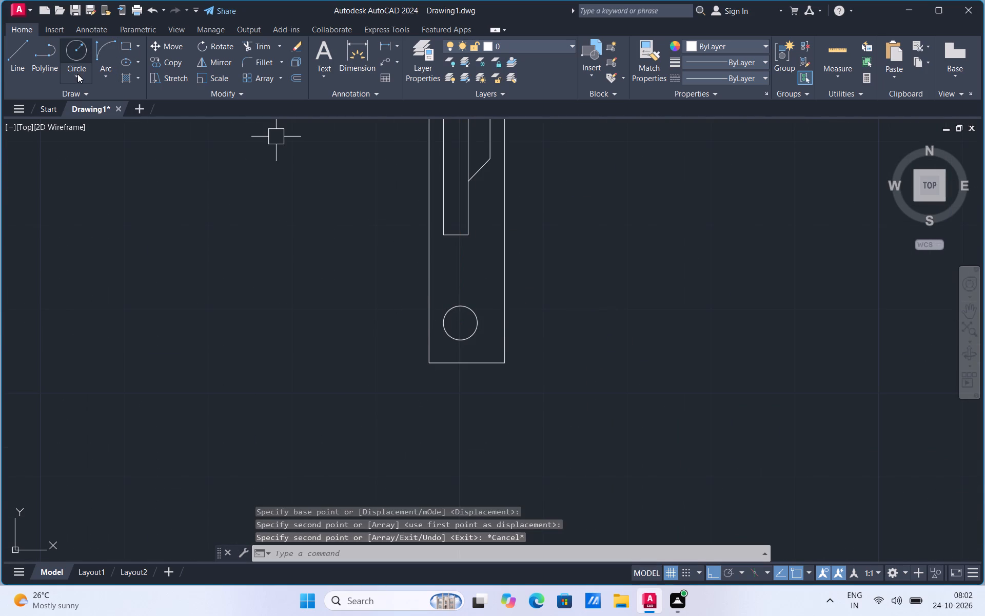
Draw a small rectangle about 3" wide in the empty space left of the outline's lower end.
left_click(136, 46)
left_click(131, 68)
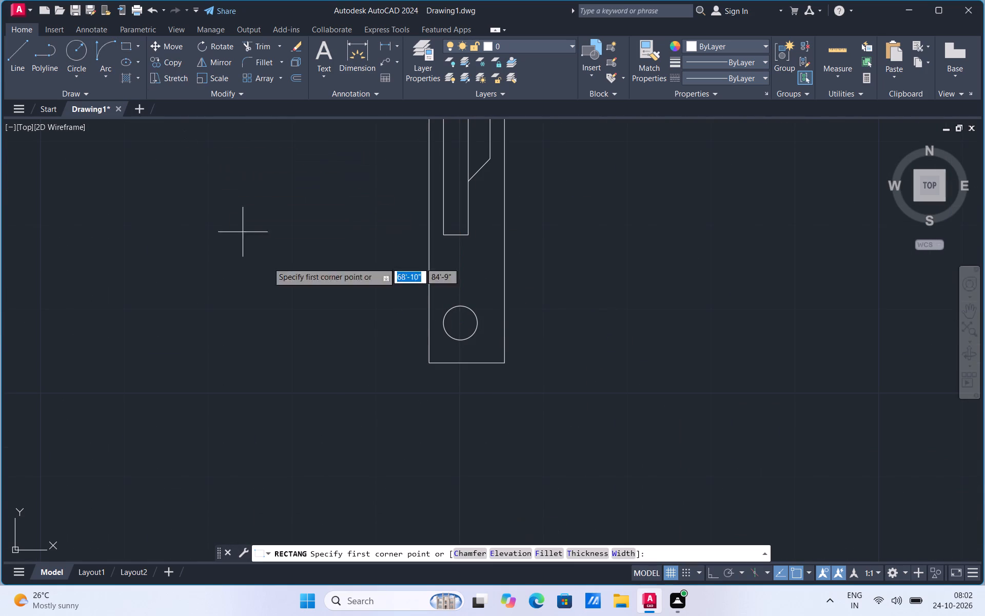
left_click(289, 325)
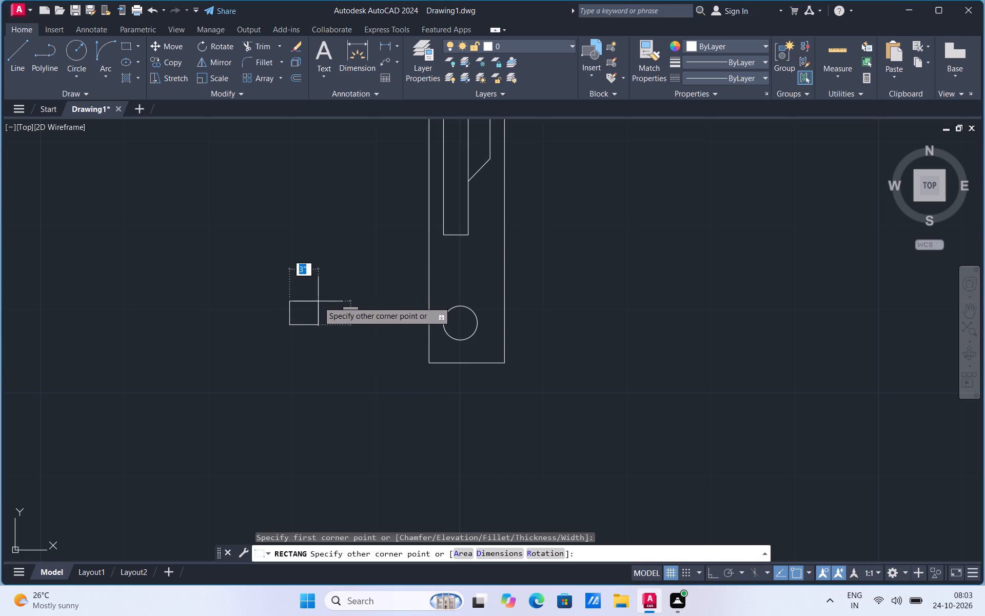
left_click(319, 298)
Rotate the small rectangle freehand about its lower right corner so it stands on a corner like a diamond.
left_click(319, 306)
right_click(319, 306)
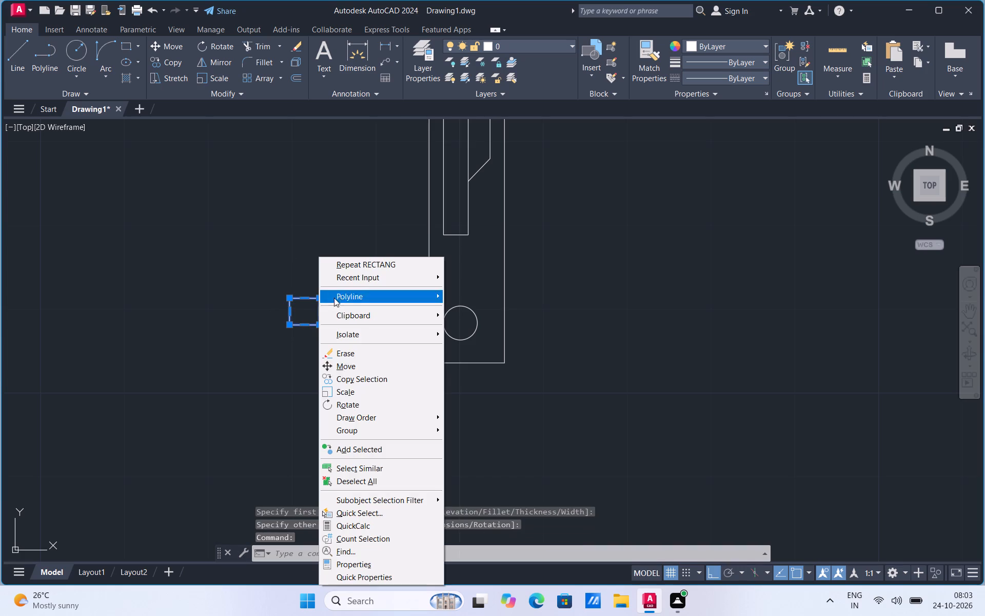
left_click(363, 405)
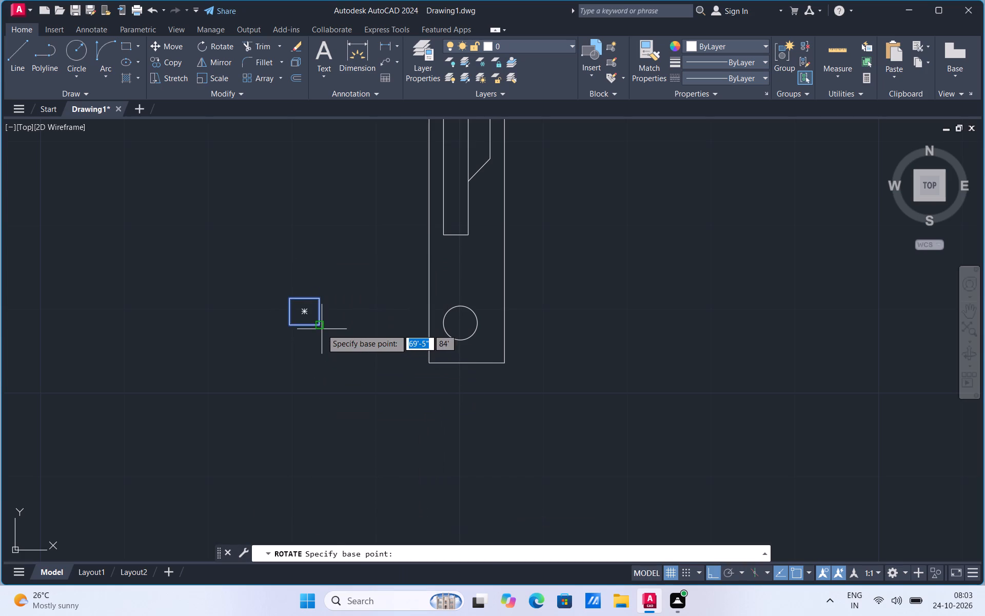
left_click(322, 329)
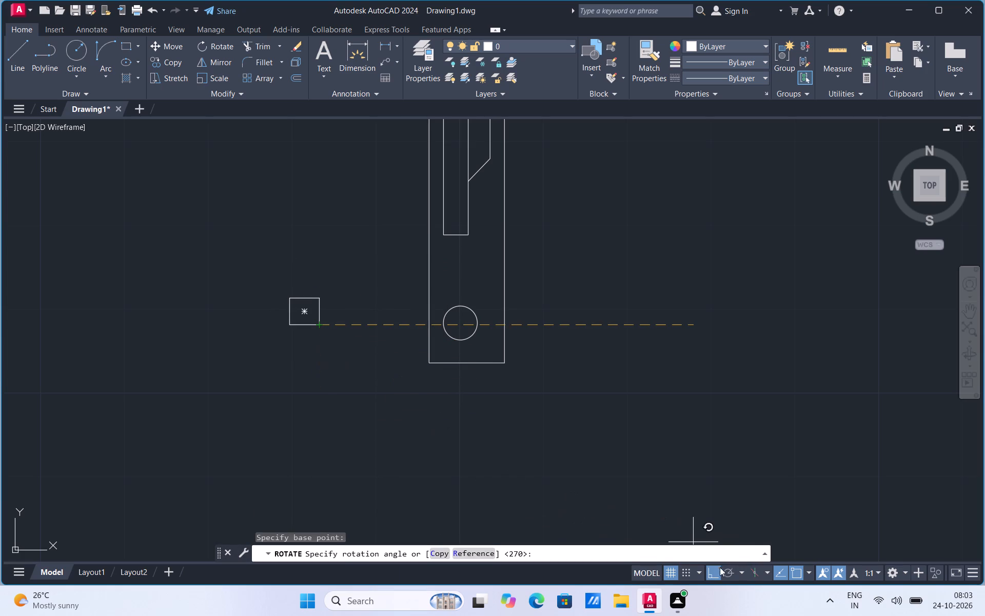
left_click(719, 571)
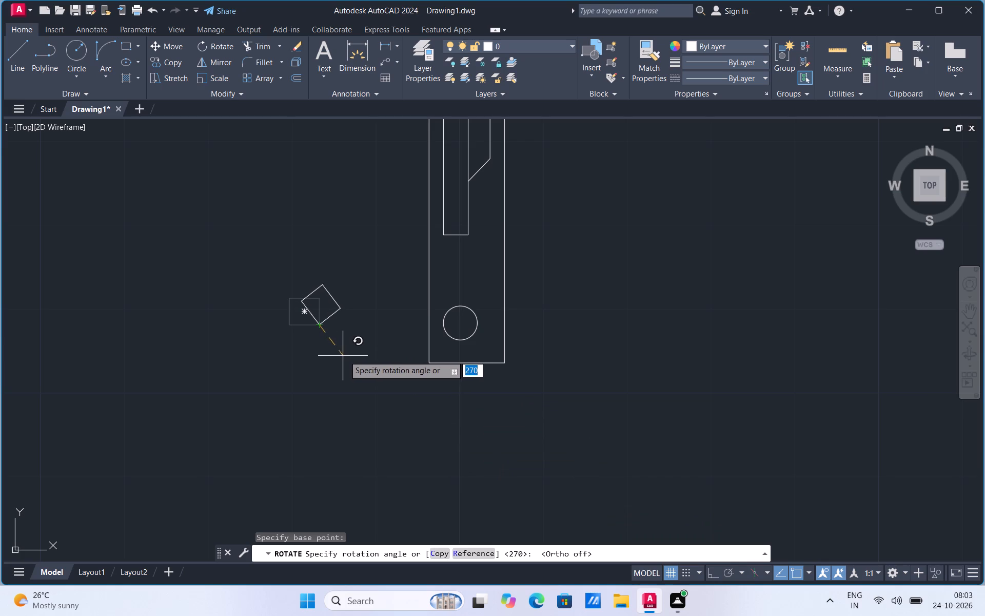
left_click(346, 356)
Move the small diamond by its centre onto the centre of the circle at the outline's bottom end.
left_click(338, 310)
right_click(338, 310)
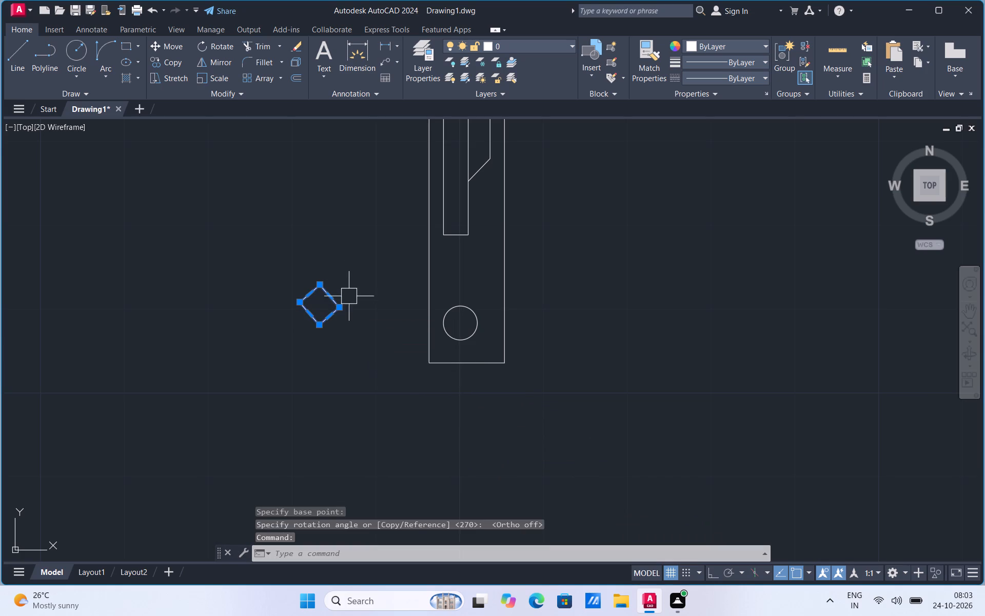
right_click(346, 260)
left_click_drag(382, 367, 377, 363)
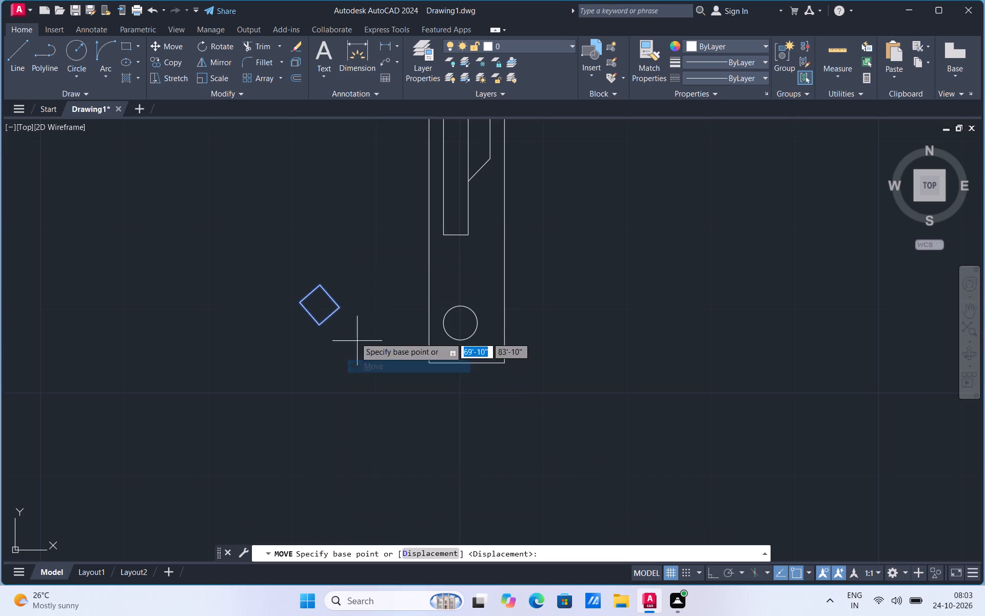
left_click(320, 305)
left_click(460, 322)
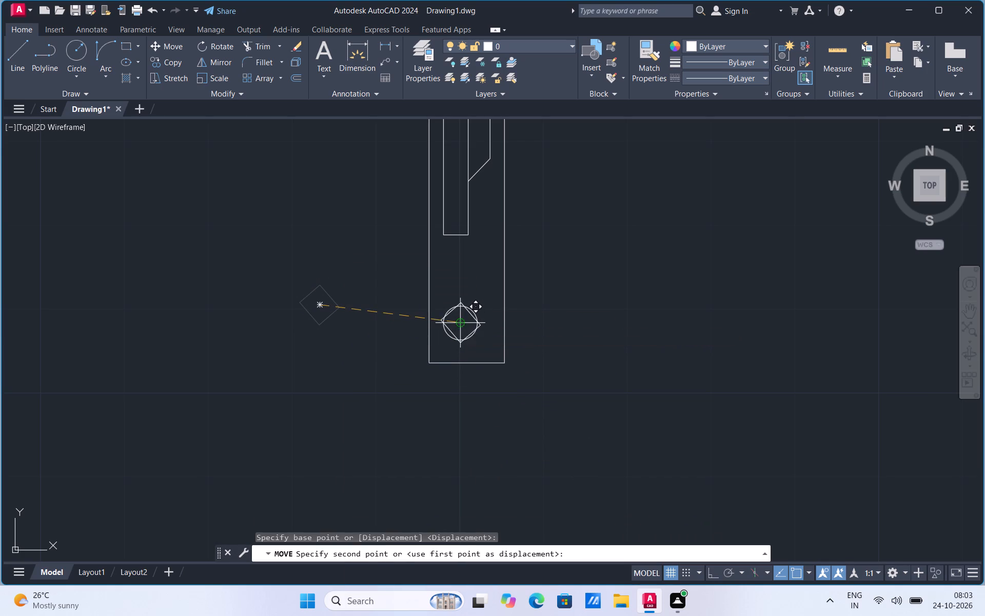
Copy the diamond from its right corner horizontally about 7" to the right, beside the circle at the outline's bottom end.
scroll(458, 315, "up", 3)
left_click(495, 304)
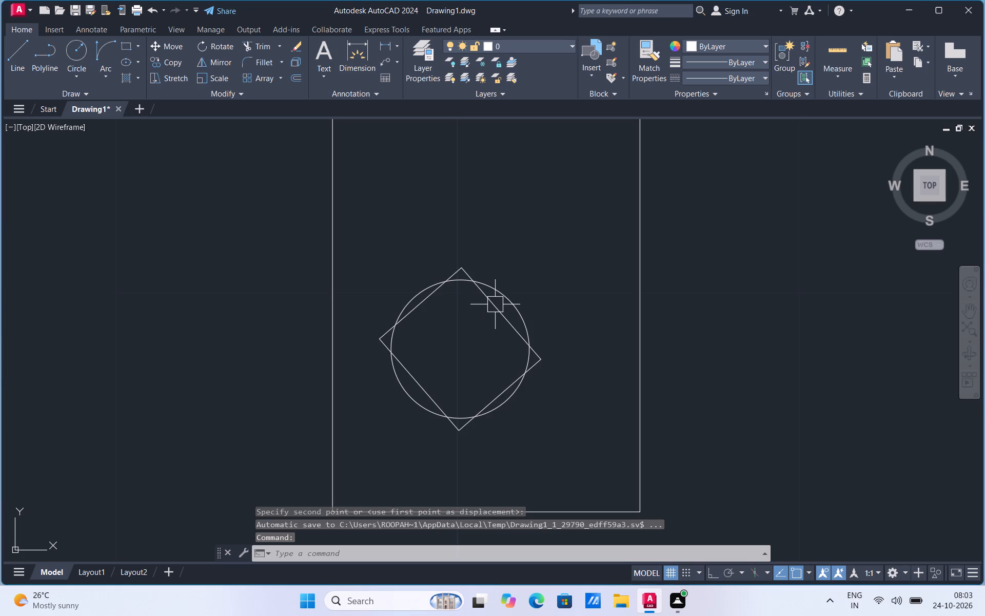
right_click(495, 304)
left_click(528, 380)
left_click(539, 359)
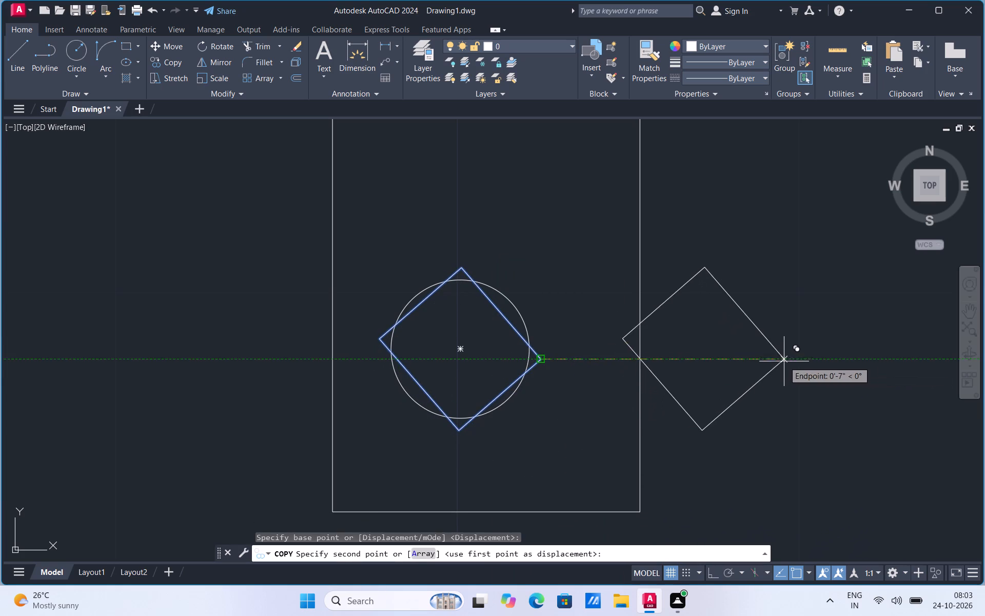
left_click(792, 359)
key("Escape")
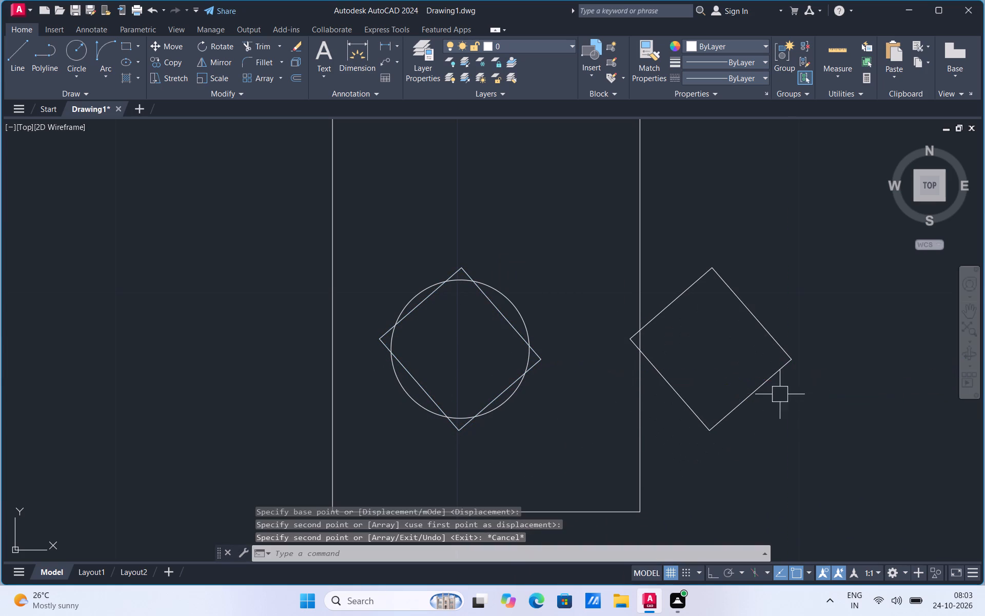
Rotate the copied diamond freehand about its right corner so it is tilted differently from the original.
left_click(758, 390)
right_click(758, 390)
left_click(794, 213)
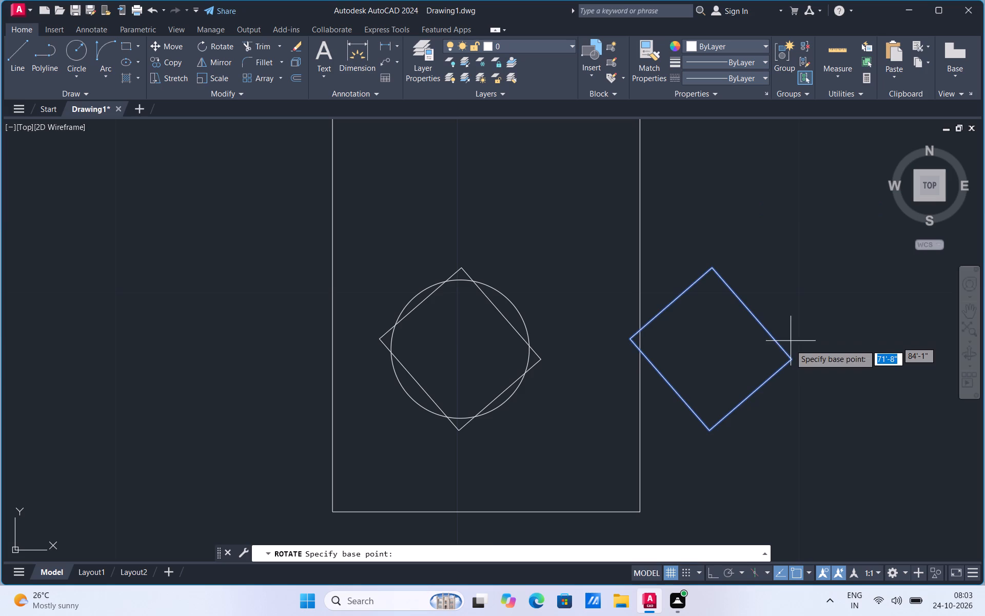
left_click(795, 361)
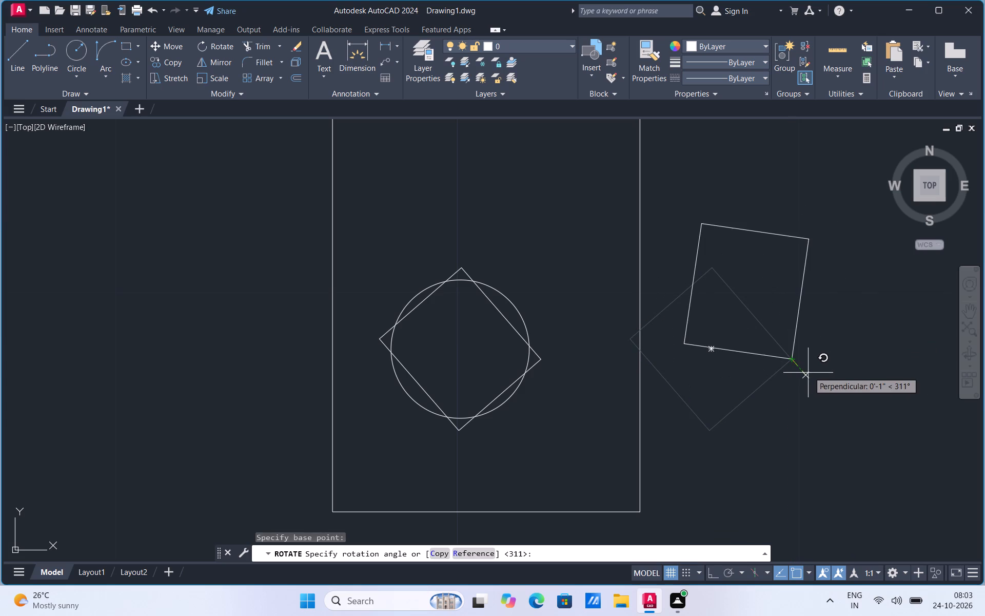
left_click(810, 369)
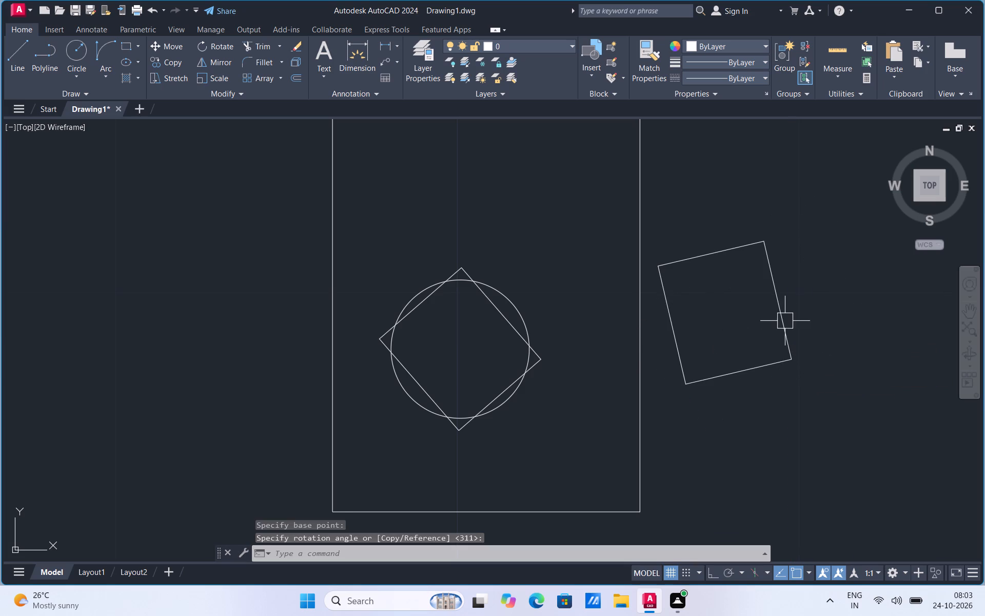
Move the rotated square from its centre onto the centre of the circle at the outline's bottom end, overlapping the first diamond.
left_click(783, 320)
right_click(783, 320)
left_click(817, 364)
left_click(740, 323)
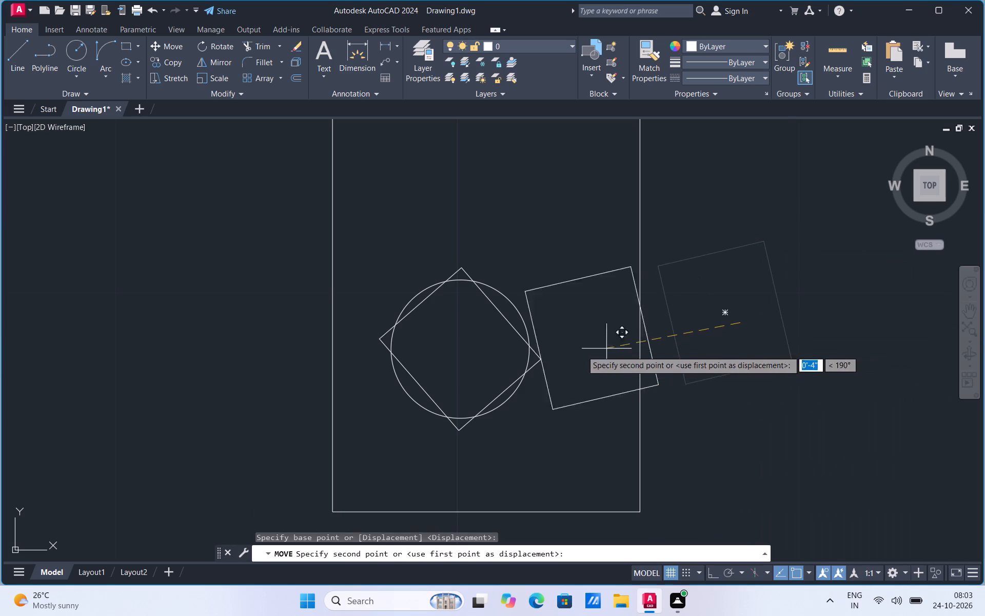
left_click(474, 359)
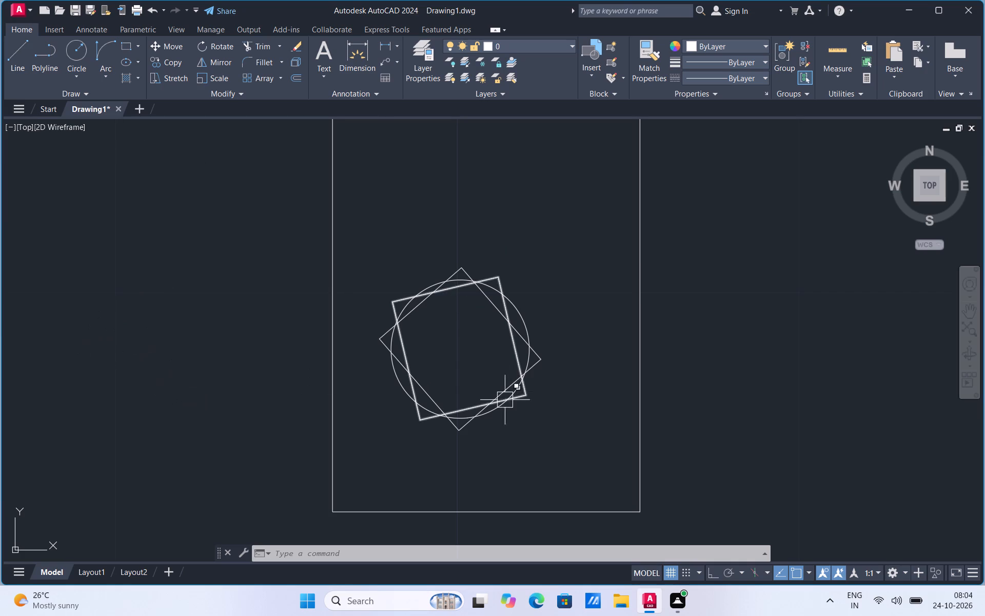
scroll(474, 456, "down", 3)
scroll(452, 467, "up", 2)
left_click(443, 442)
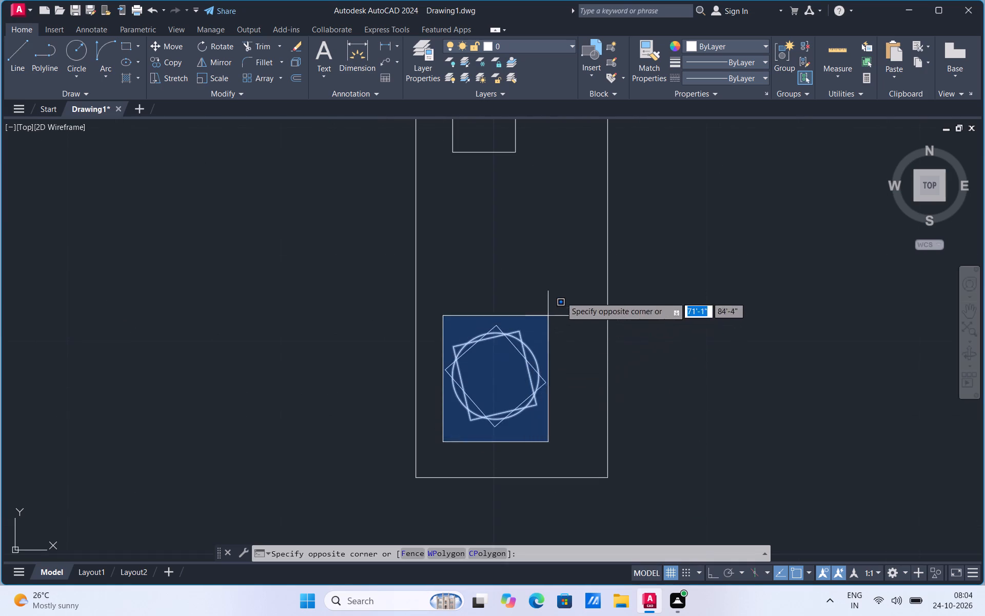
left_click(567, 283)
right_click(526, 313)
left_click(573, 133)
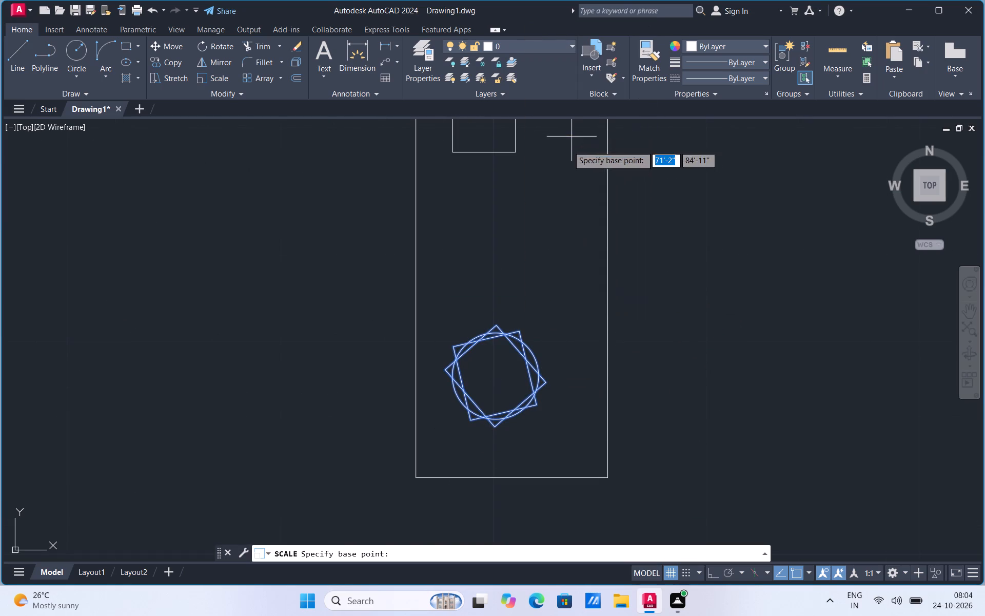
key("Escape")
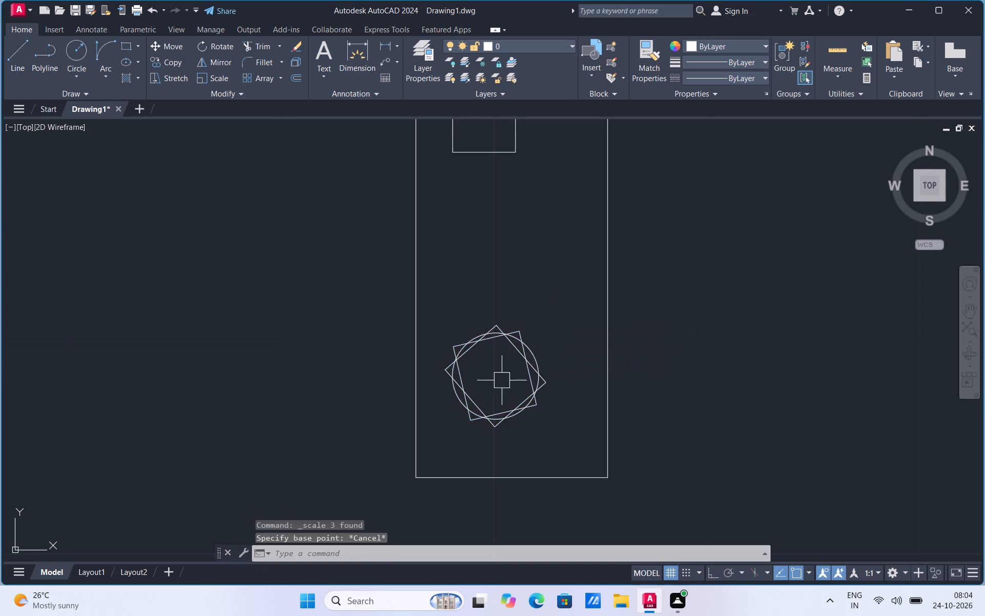
Delete the plain circle at the top end of the slim outline.
scroll(463, 475, "down", 3)
scroll(444, 250, "down", 1)
left_click(464, 169)
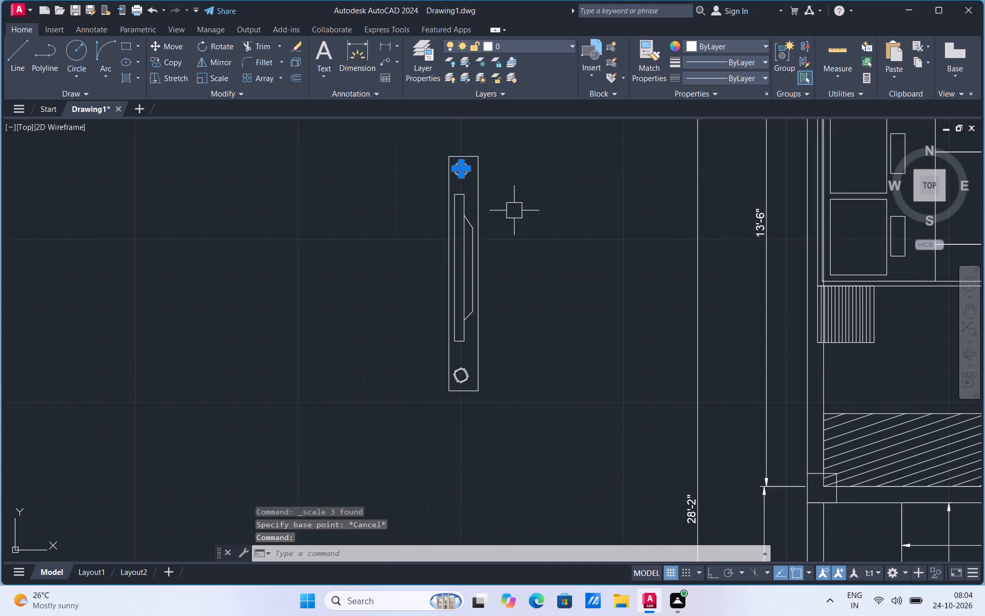
key("Delete")
Draw a smaller concentric circle by centre and radius inside the ornament at the outline's bottom end.
scroll(472, 386, "up", 3)
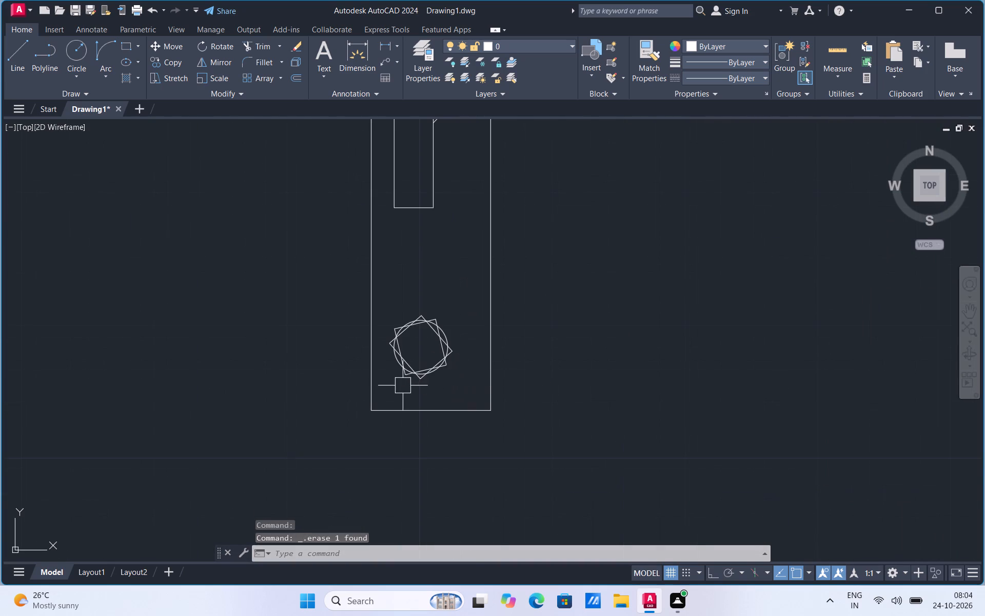
left_click(74, 75)
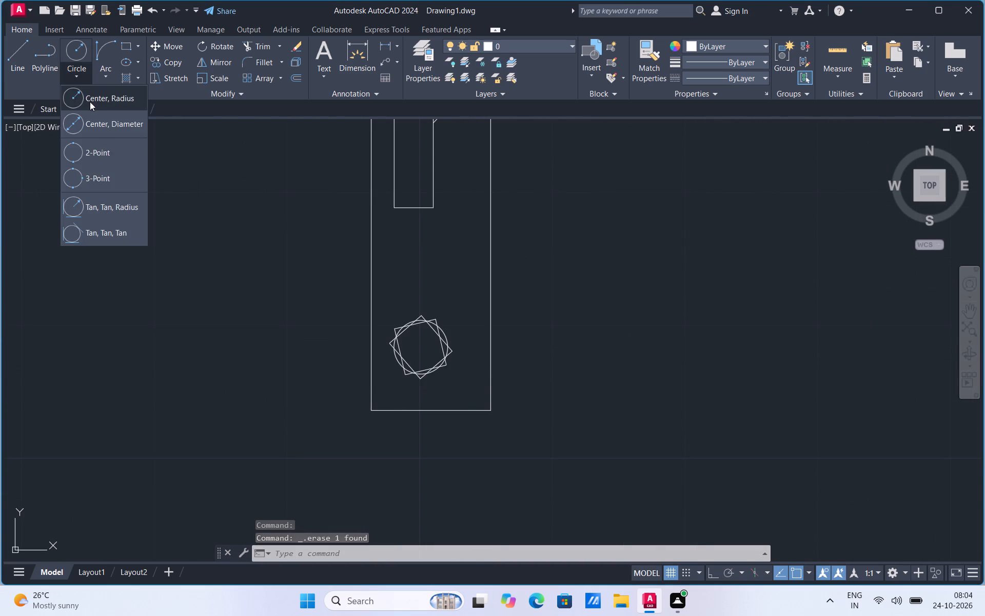
left_click(75, 103)
scroll(426, 356, "up", 1)
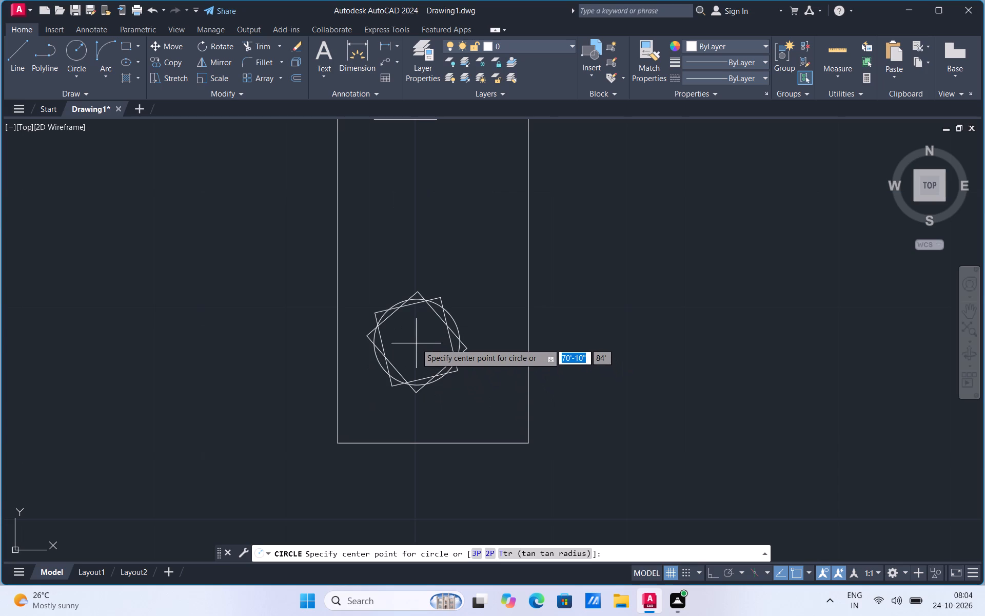
left_click(417, 341)
left_click(425, 317)
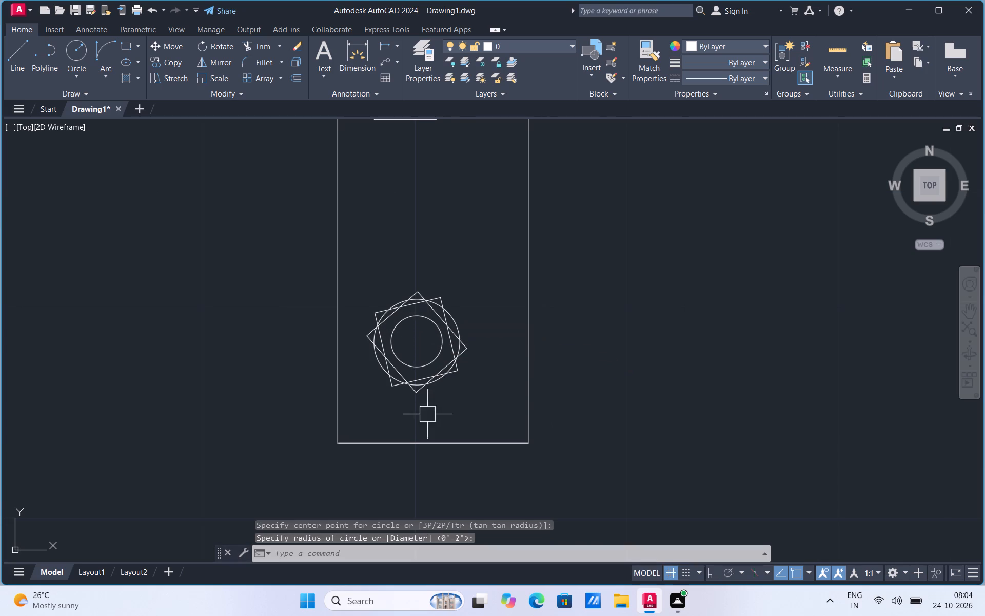
Copy the complete ornament of two circles and two squares by its centre to the outline's top end, above the slim inner rectangle.
scroll(427, 415, "down", 1)
scroll(413, 414, "up", 1)
left_click(377, 414)
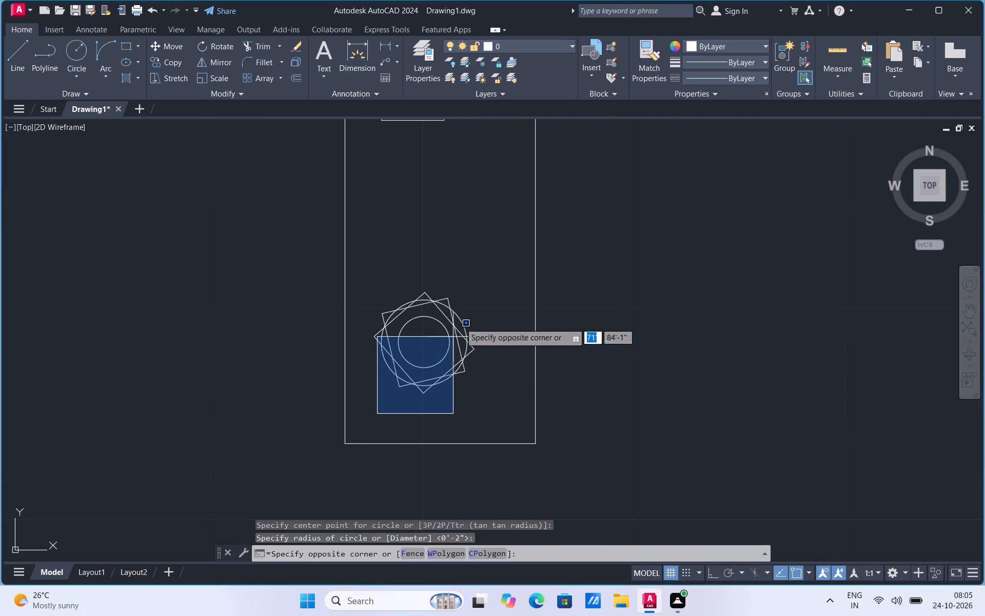
left_click(485, 266)
left_click(362, 284)
left_click(491, 400)
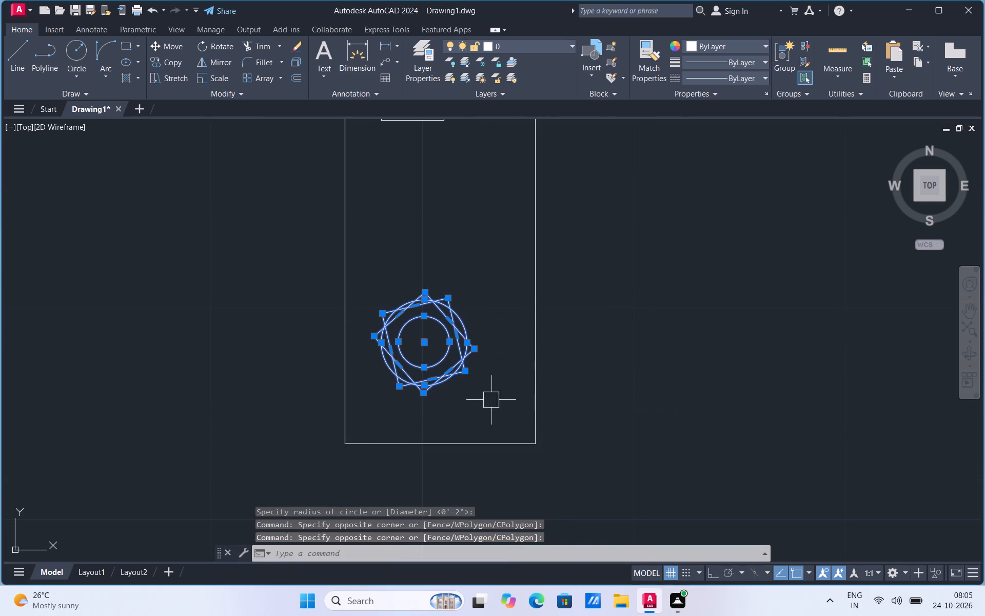
right_click(471, 386)
left_click(515, 199)
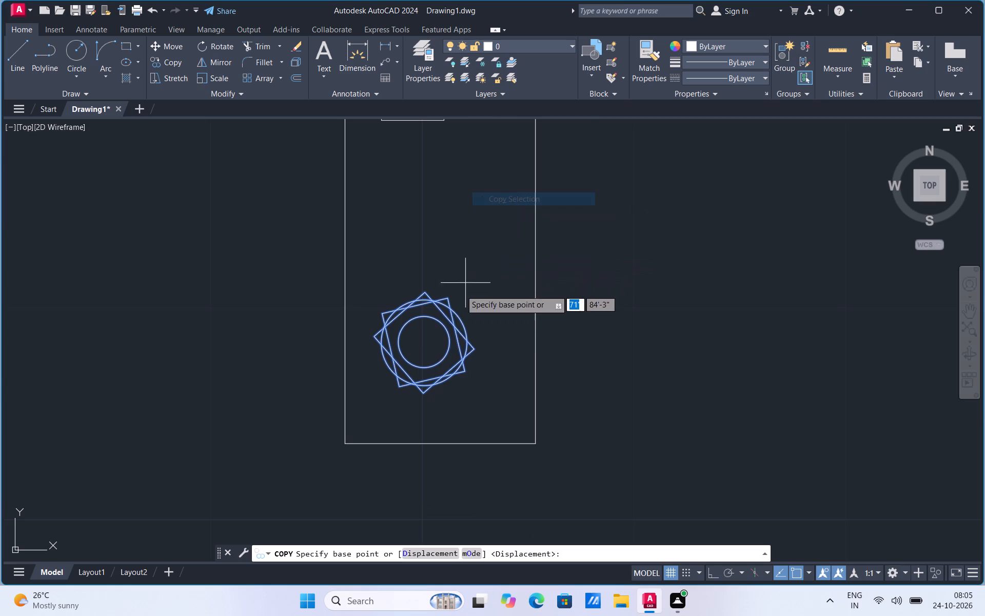
left_click(423, 343)
scroll(437, 405, "down", 5)
scroll(437, 265, "up", 2)
left_click(436, 263)
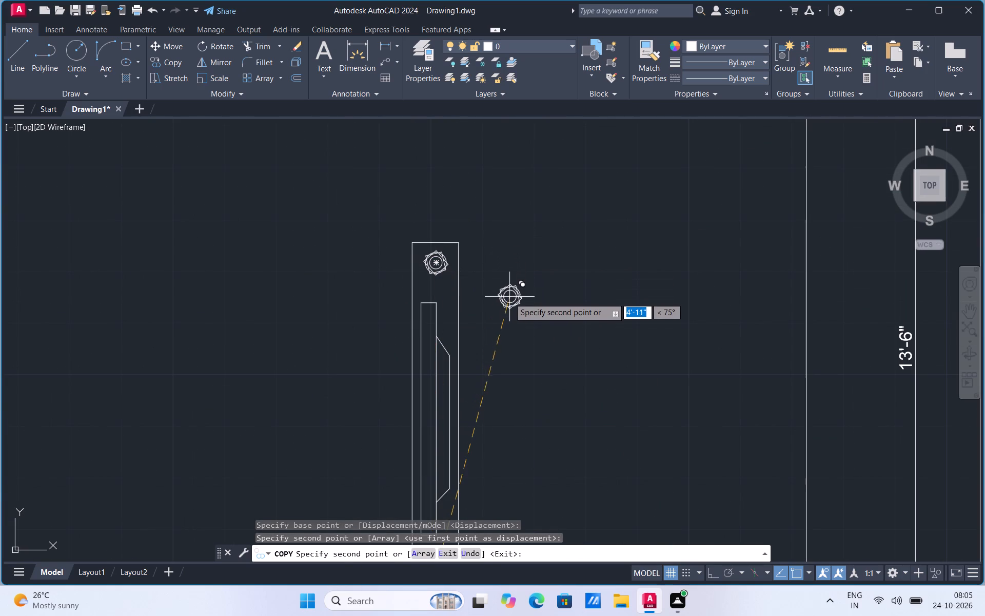
key("Escape")
Group all objects of the slim wall unit, including its outline, inner shapes and both ornaments.
scroll(500, 255, "down", 2)
left_click(433, 449)
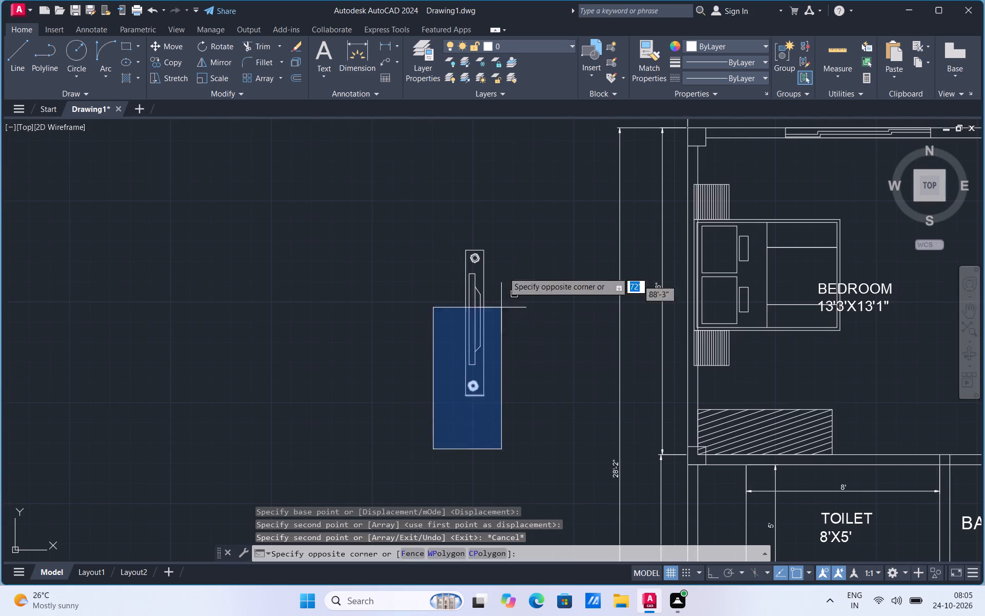
left_click(510, 216)
right_click(503, 260)
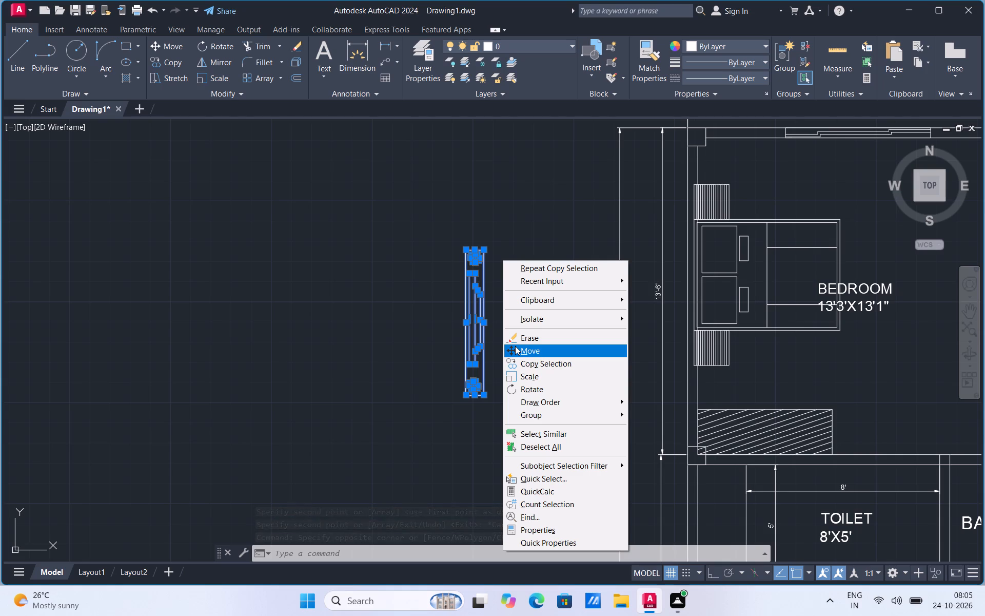
left_click(542, 419)
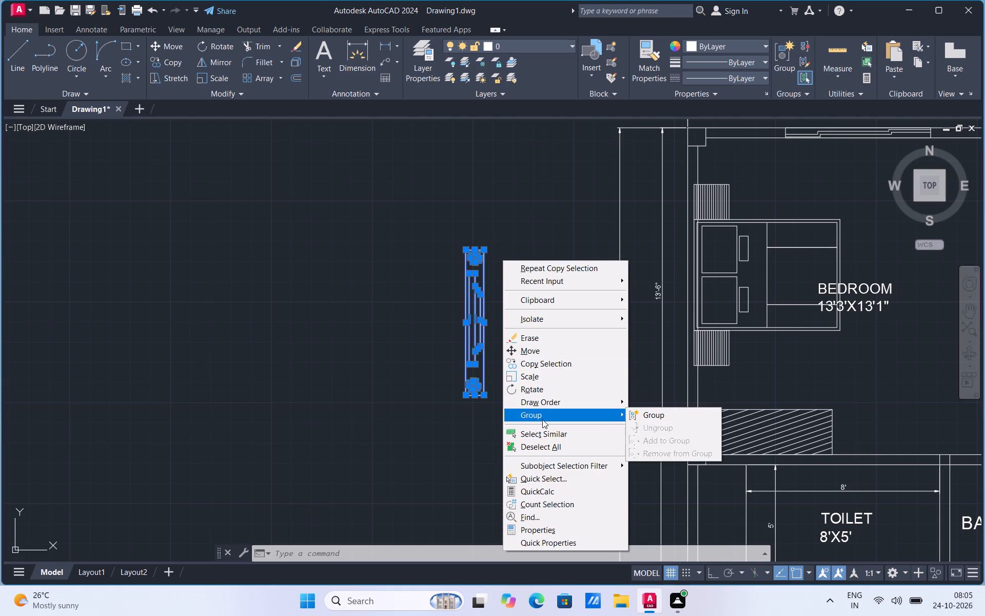
left_click(590, 417)
left_click(635, 417)
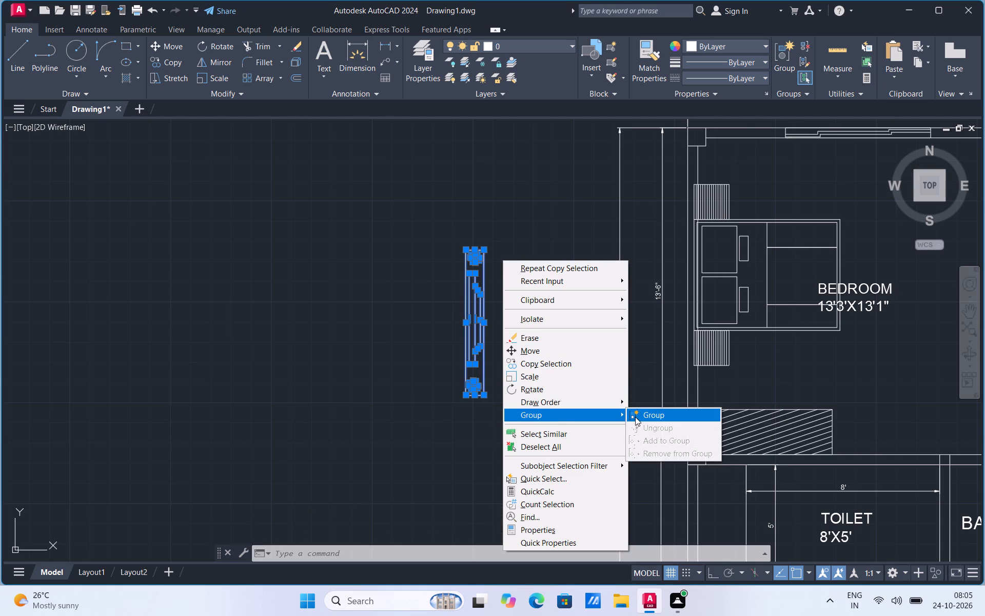
Move the grouped wall unit into the bedroom, against the wall shared with the existing stair and facing the bed.
left_click(479, 378)
right_click(479, 378)
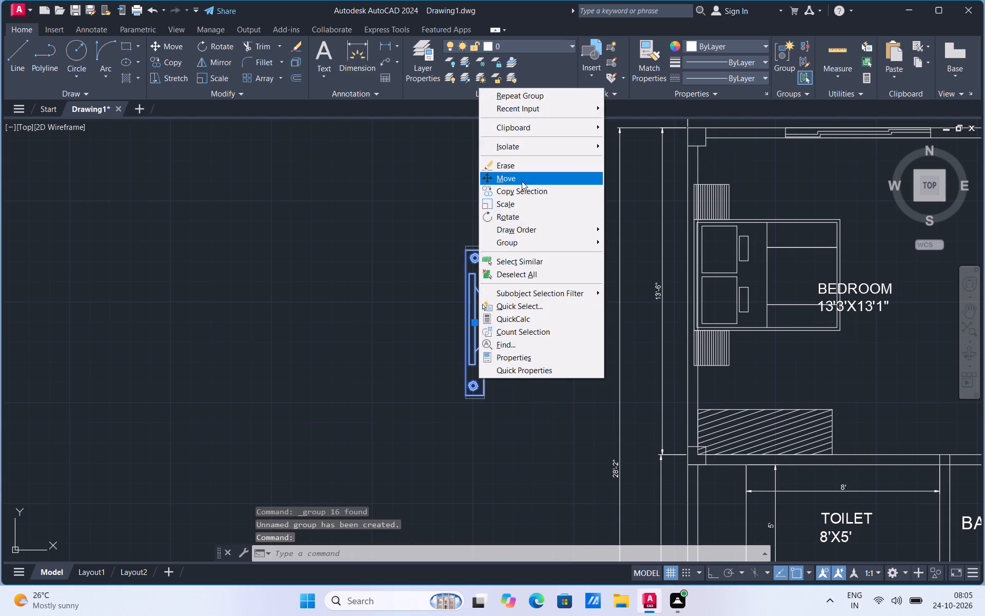
left_click(522, 181)
left_click(489, 285)
scroll(362, 306, "down", 3)
scroll(538, 301, "up", 2)
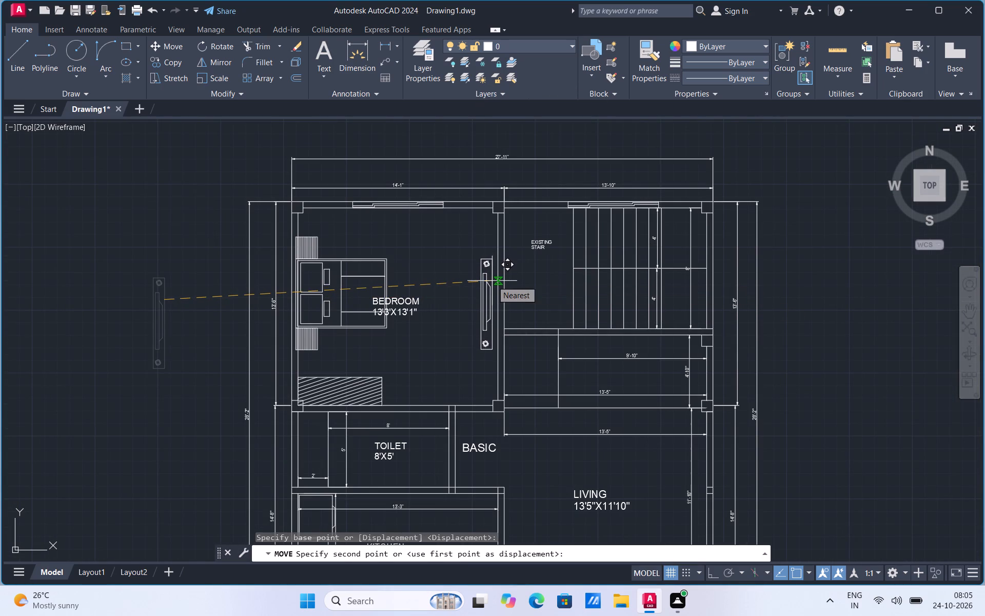
left_click(497, 250)
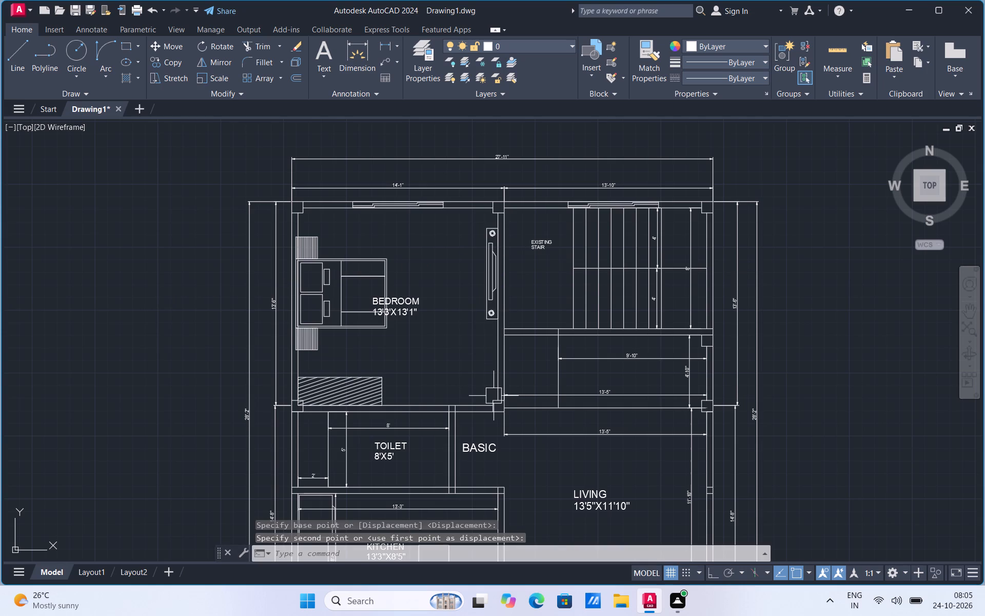
Draw a 5" line across the thickness of the bedroom's right wall, just above the column at its lower end.
scroll(531, 428, "up", 2)
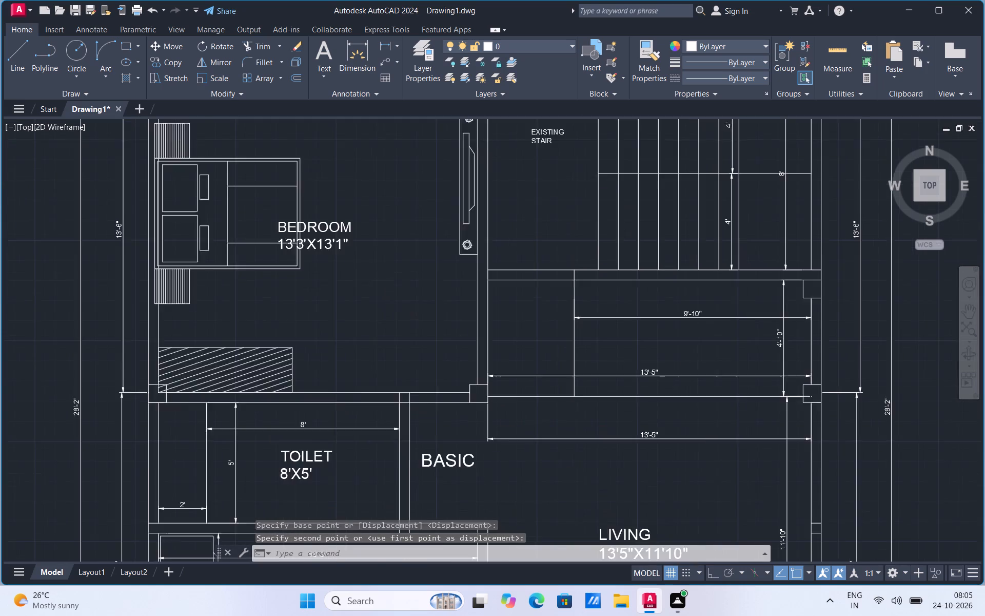
scroll(456, 319, "up", 1)
left_click(26, 57)
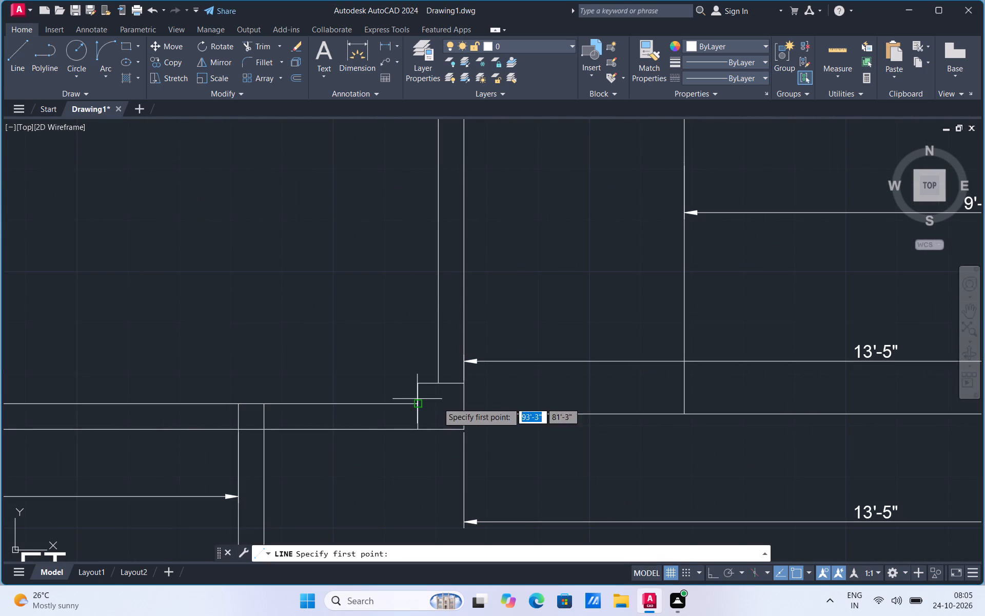
left_click(438, 355)
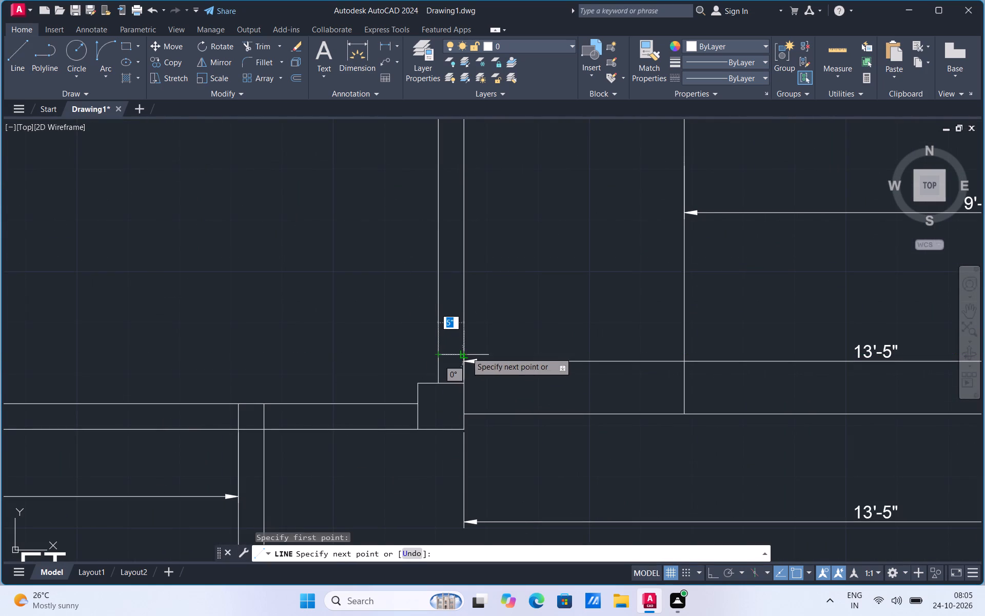
left_click(466, 352)
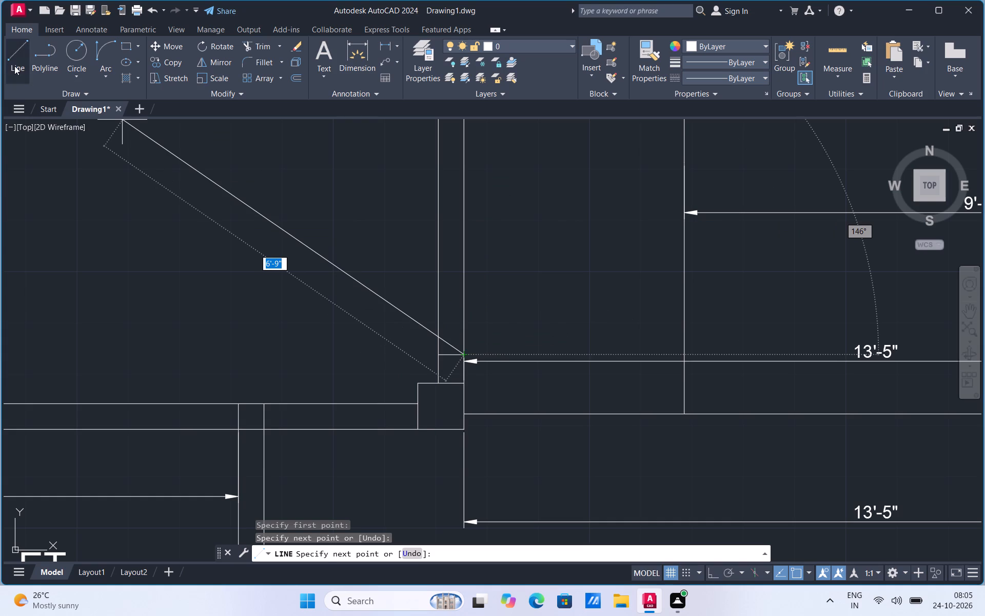
Draw a second line across the bedroom's right wall, level with the lower edge of the wall below the stair.
left_click(15, 66)
scroll(274, 412, "down", 2)
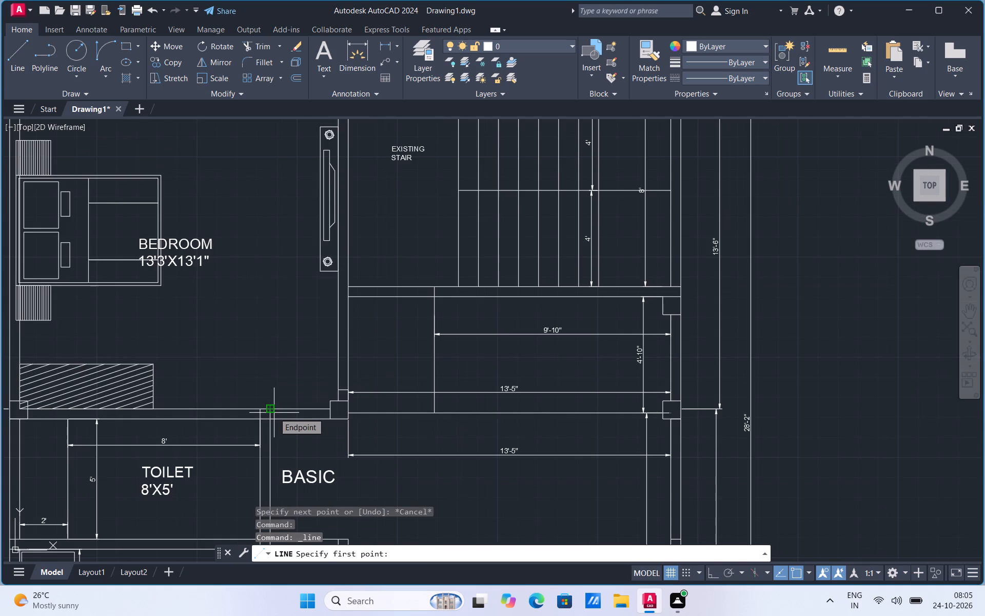
scroll(274, 413, "down", 1)
scroll(291, 349, "up", 2)
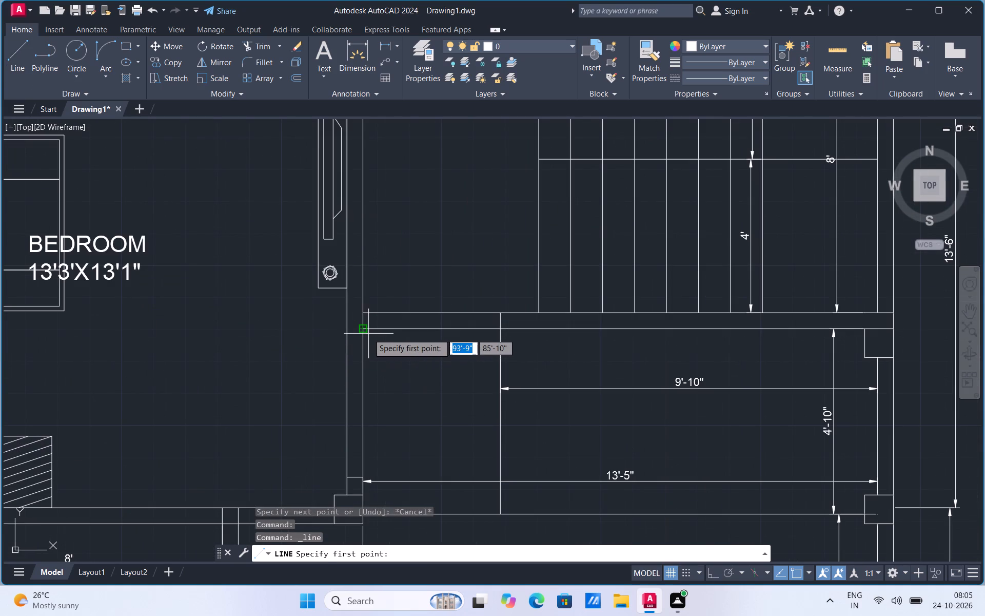
key("Escape")
left_click(13, 68)
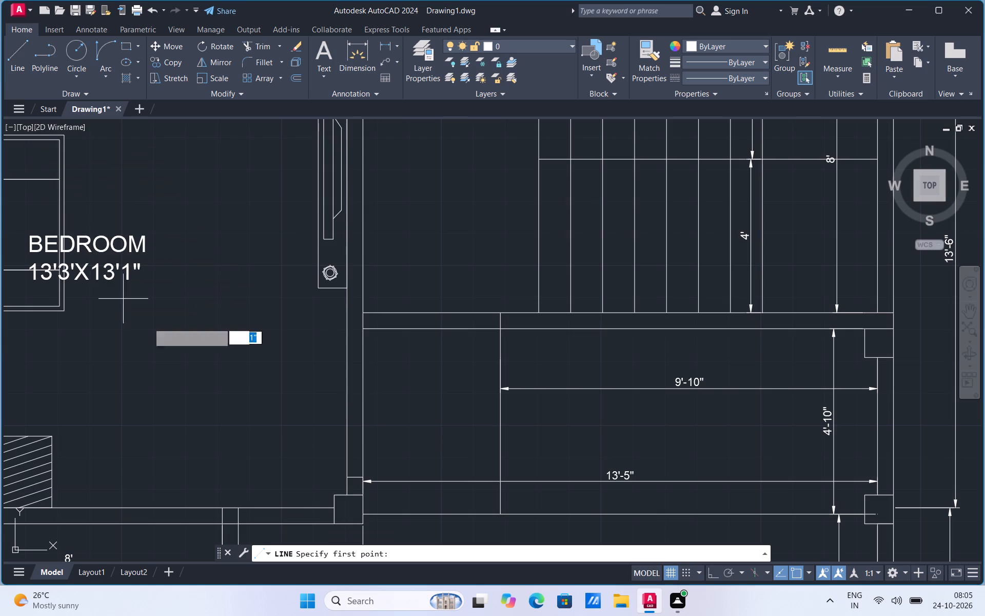
left_click(362, 328)
left_click(346, 329)
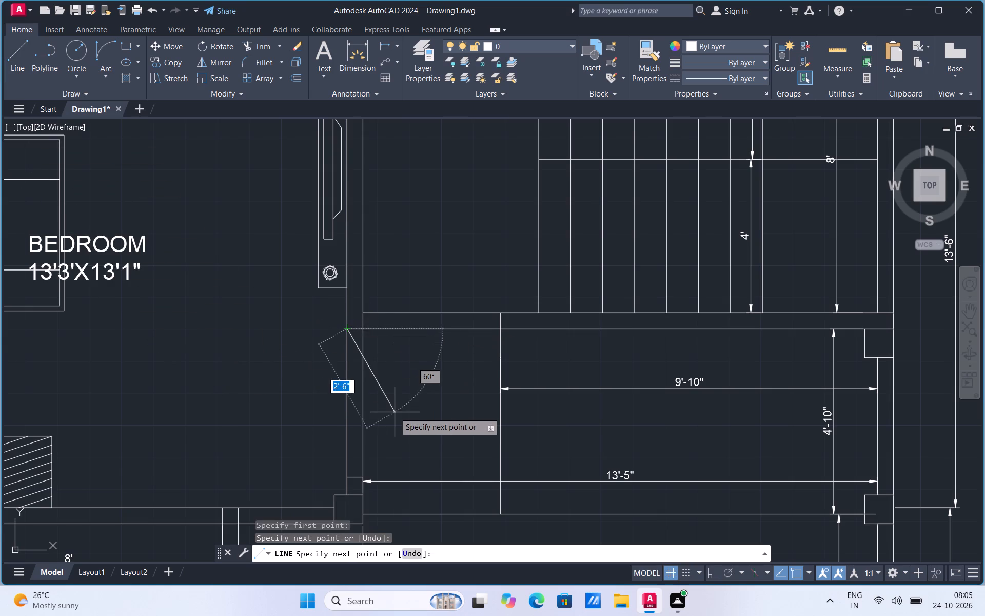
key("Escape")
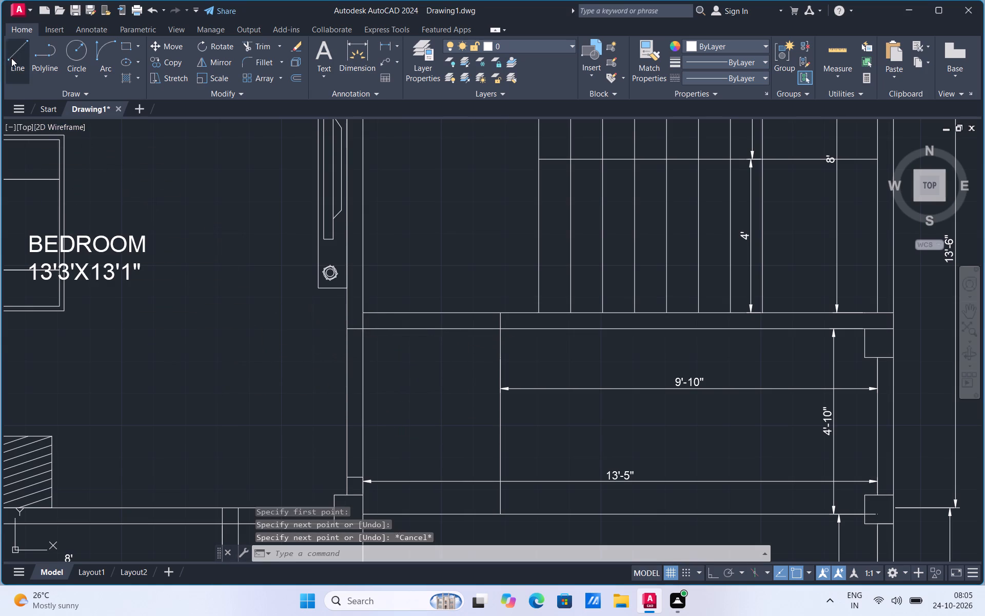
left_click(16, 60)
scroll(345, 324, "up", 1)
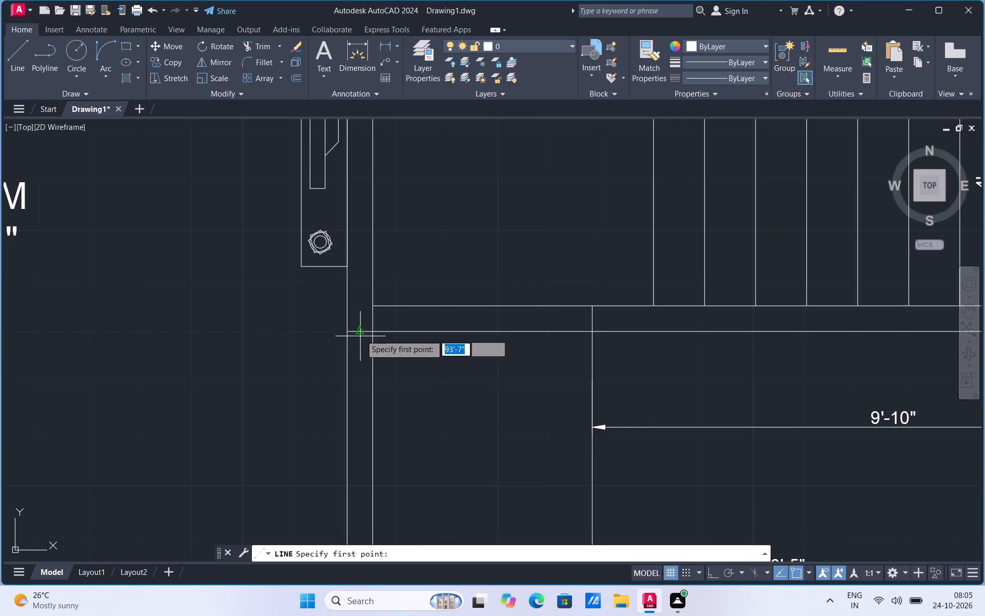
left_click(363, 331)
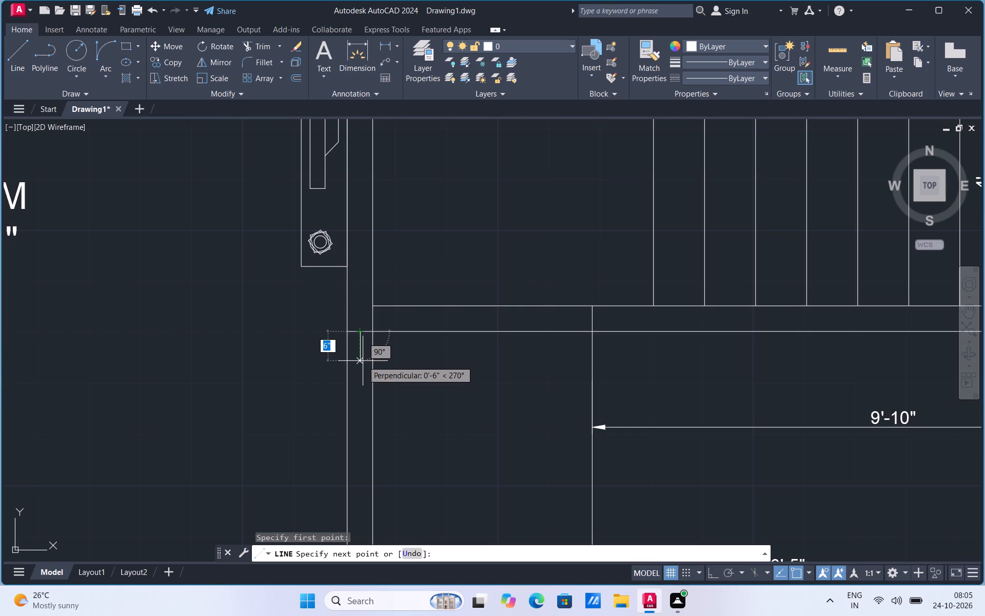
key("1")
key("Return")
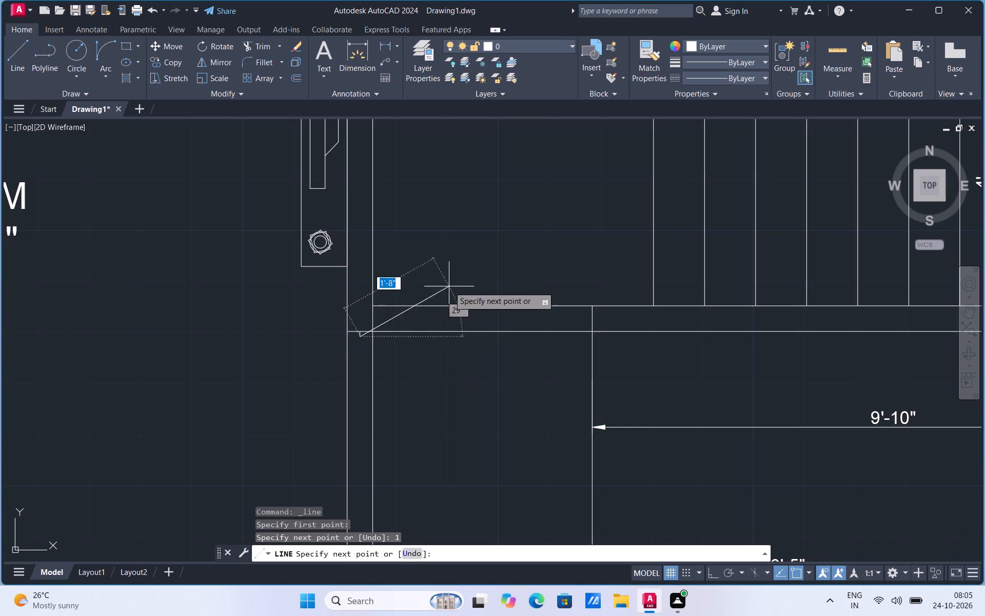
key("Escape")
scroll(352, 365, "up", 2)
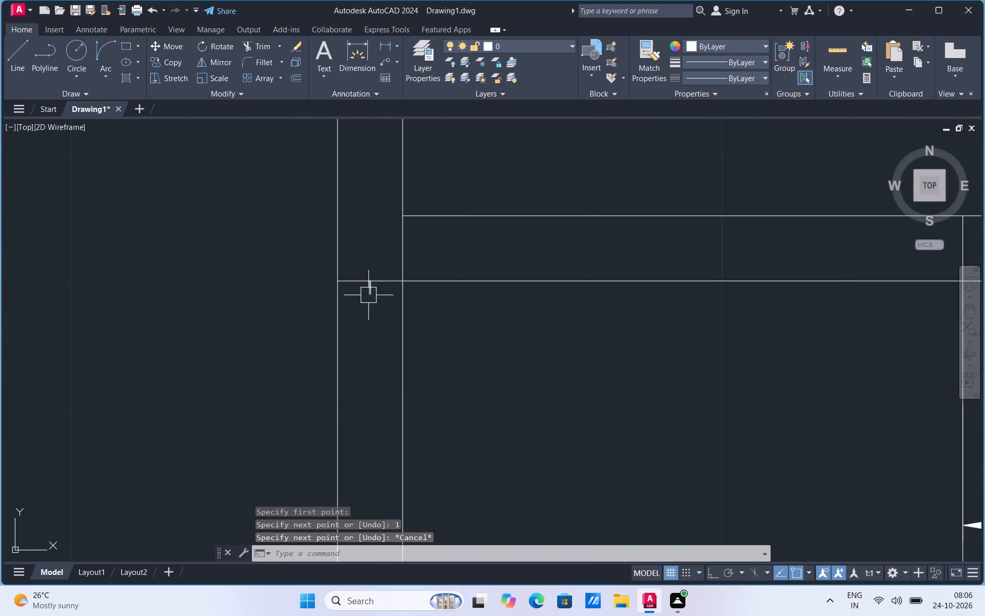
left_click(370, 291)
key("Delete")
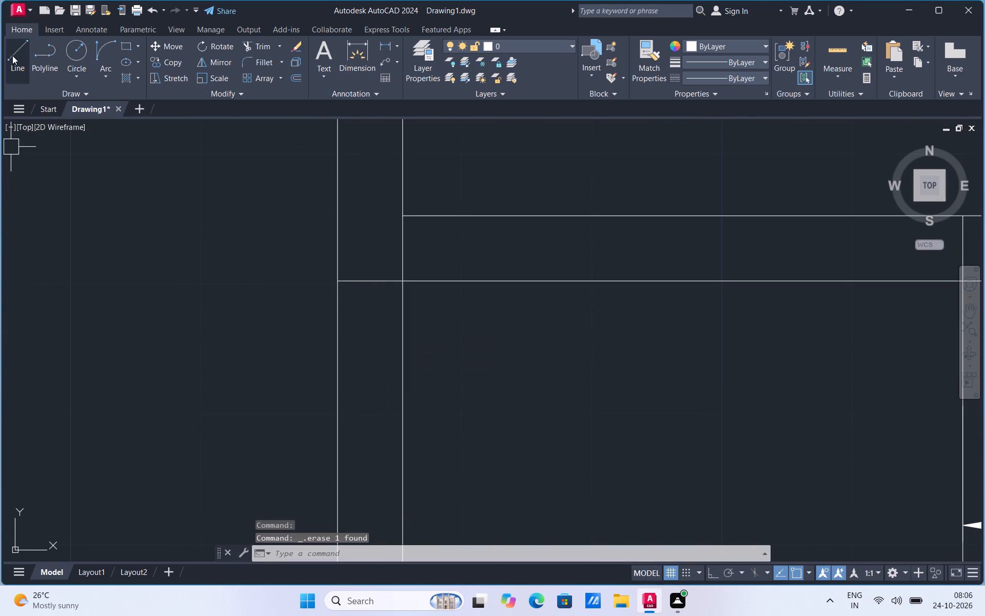
Draw a 5" guide line down from the middle of the line across the bedroom wall and a closing line across the wall at its end.
left_click(12, 55)
left_click(369, 280)
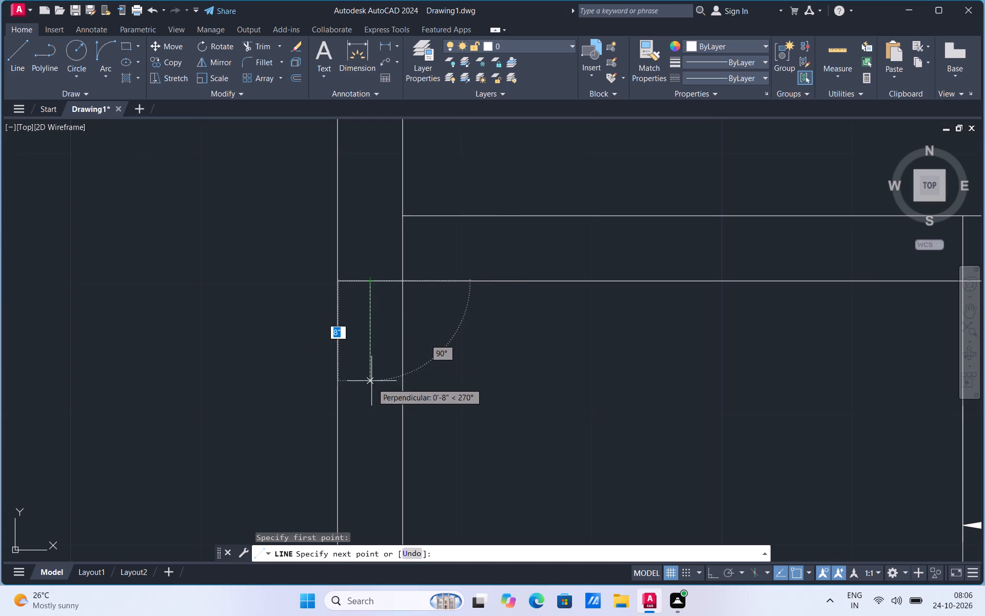
key("5")
key("Return")
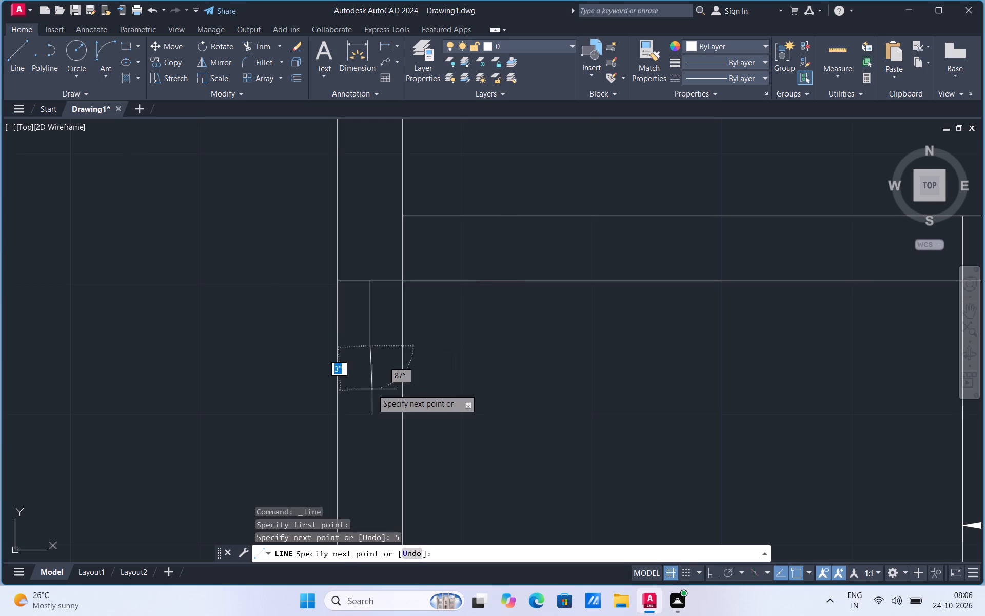
left_click(405, 345)
left_click(334, 346)
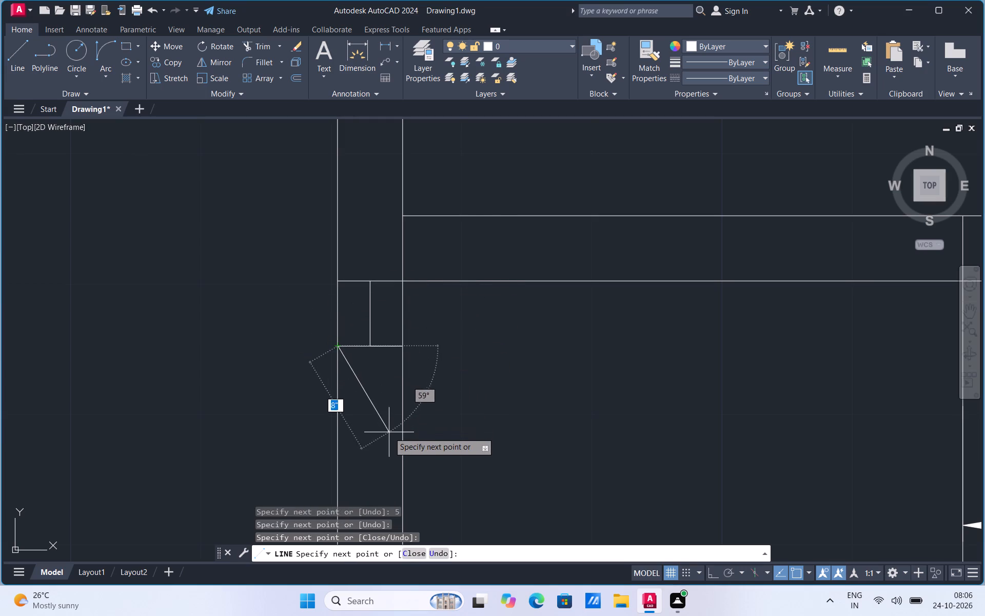
key("Escape")
Erase the short duplicate segment overlapping the new closing line across the bedroom wall.
left_click(382, 344)
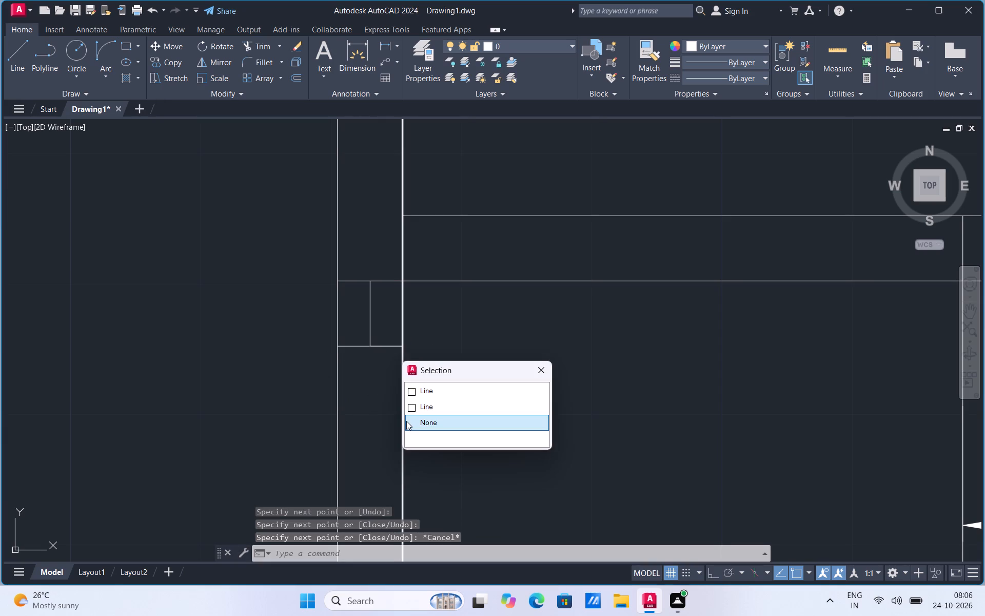
key("Delete")
key("Delete")
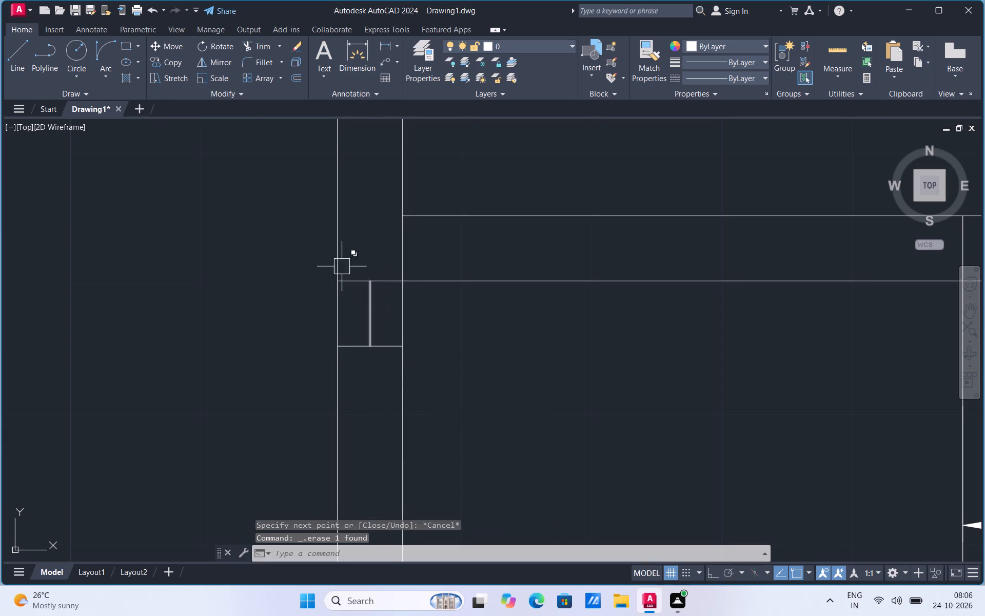
Trim away the guide line, the upper cross line and both bedroom wall lines between the two closing lines to form the opening.
left_click(266, 43)
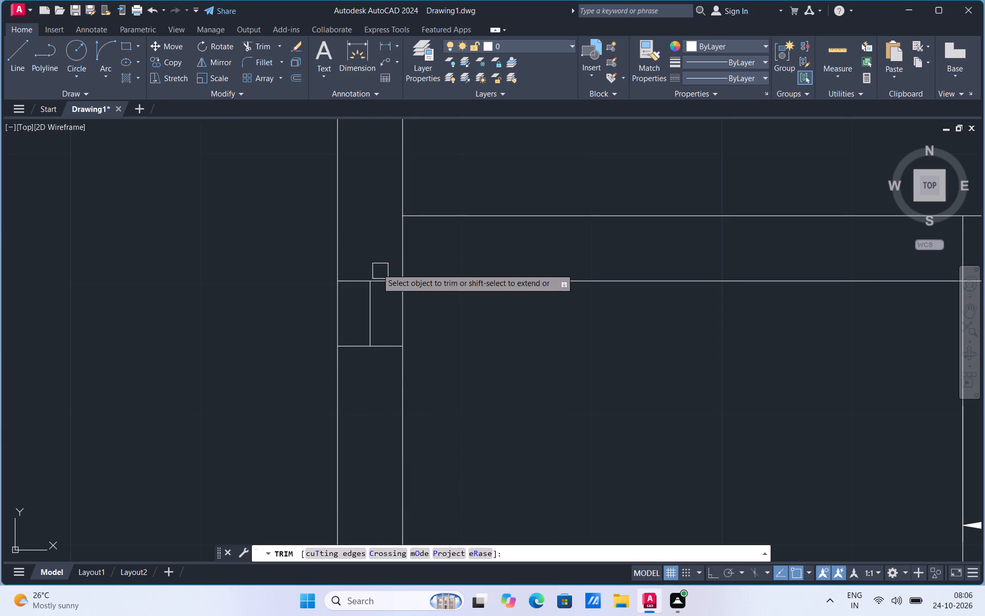
left_click_drag(366, 251, 392, 267)
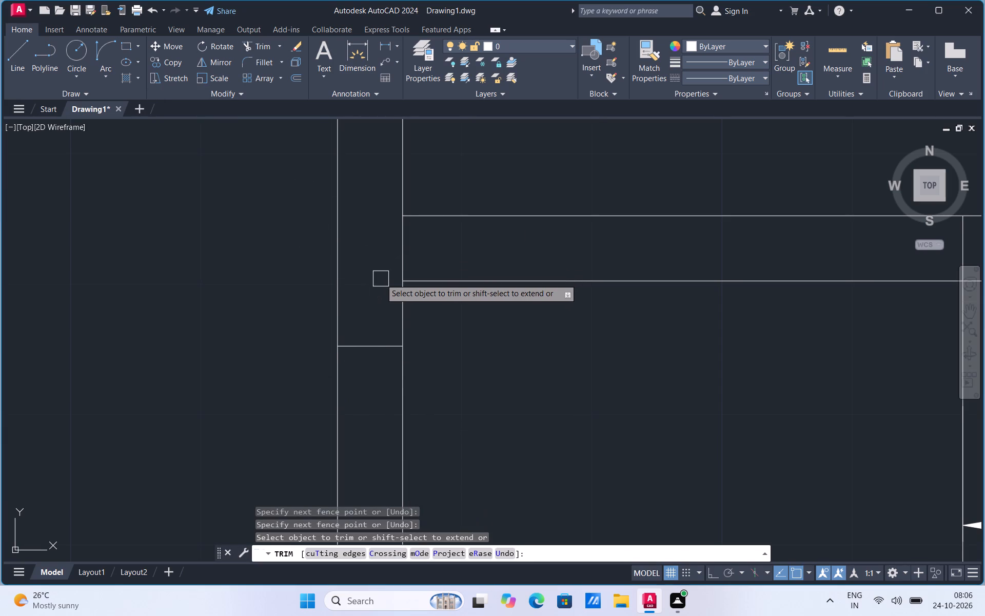
scroll(381, 279, "down", 3)
left_click_drag(338, 342, 416, 350)
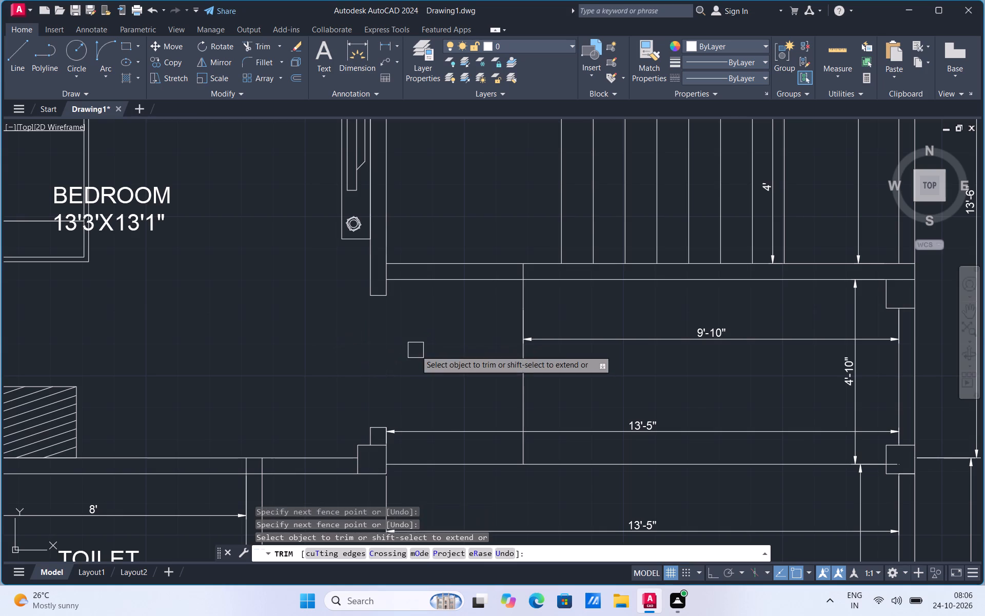
Trim the wall below the stair back from the bedroom wall to the vertical line where the 9'-10" dimension starts.
scroll(416, 350, "down", 3)
scroll(416, 350, "up", 2)
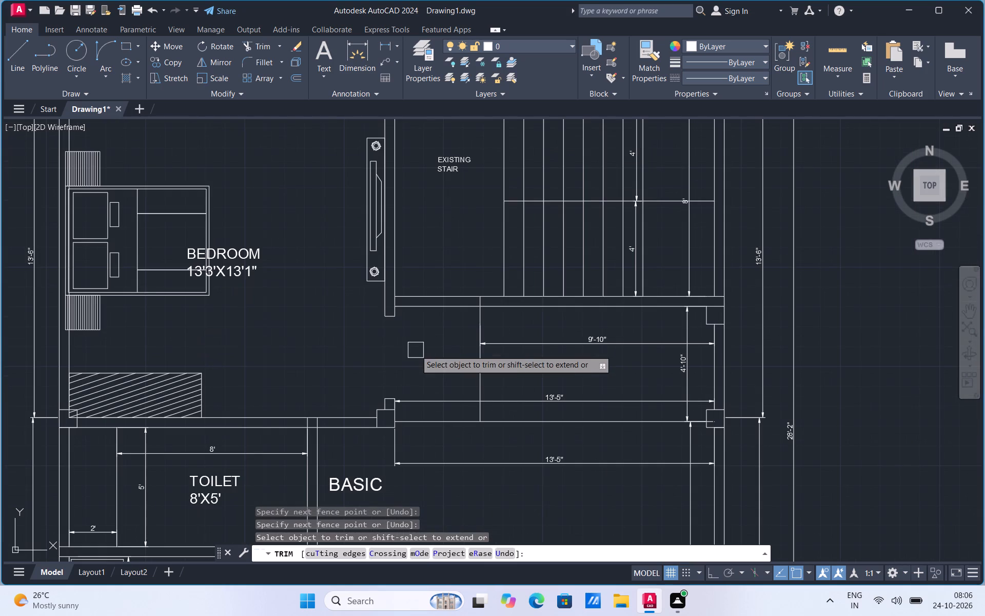
left_click_drag(425, 339, 443, 279)
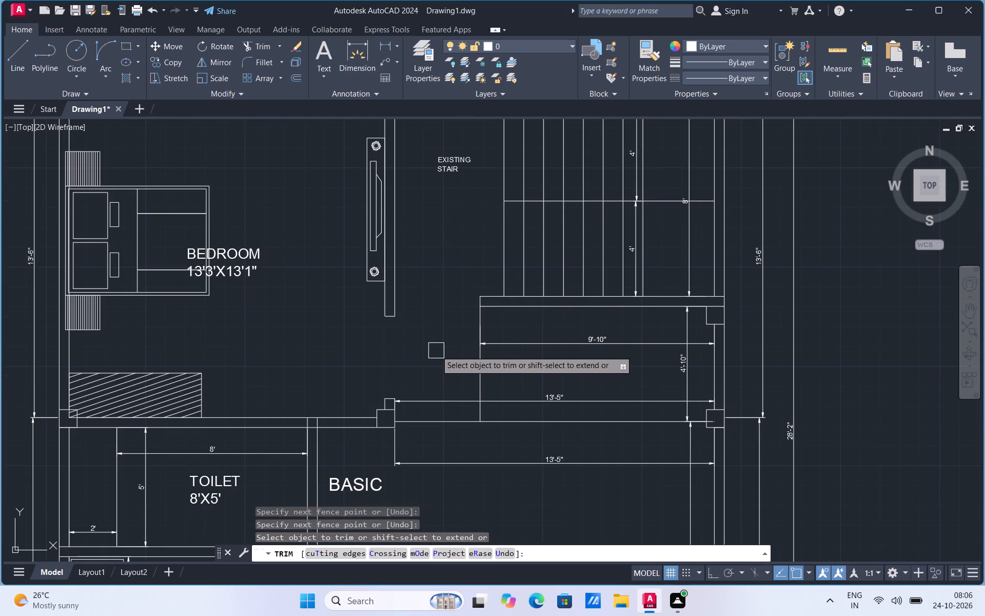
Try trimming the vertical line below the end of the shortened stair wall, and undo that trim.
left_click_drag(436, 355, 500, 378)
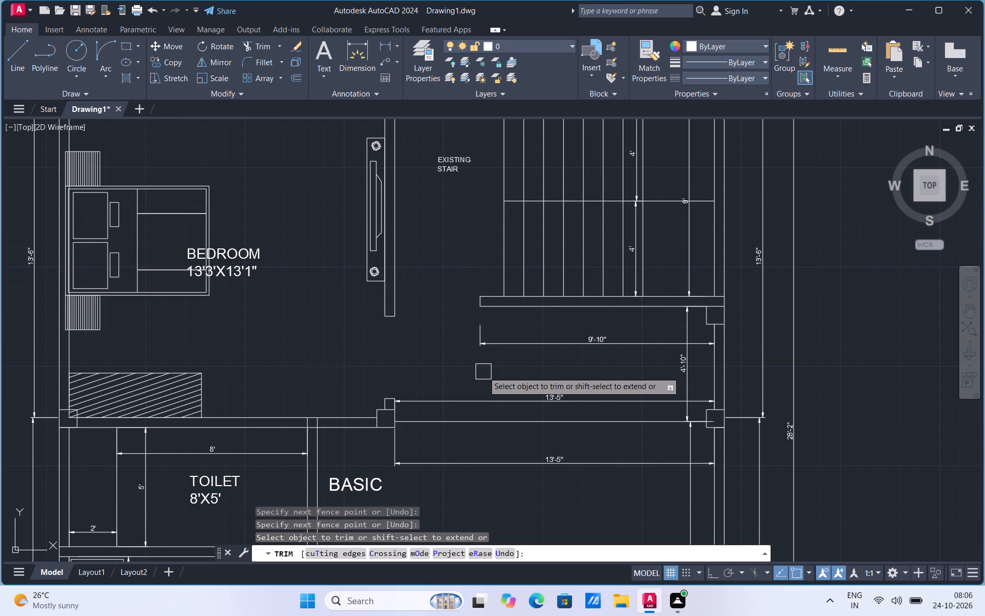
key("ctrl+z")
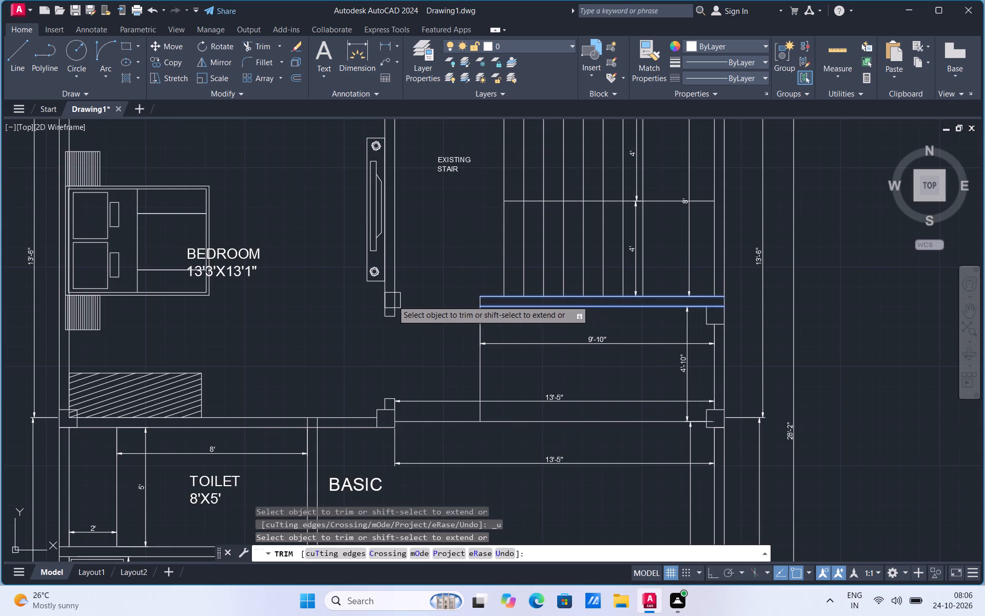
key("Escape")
Trim the upper-flight portions of the stair's first three tread lines, from the left, down to the line dividing the flights.
scroll(405, 412, "down", 2)
scroll(516, 308, "up", 2)
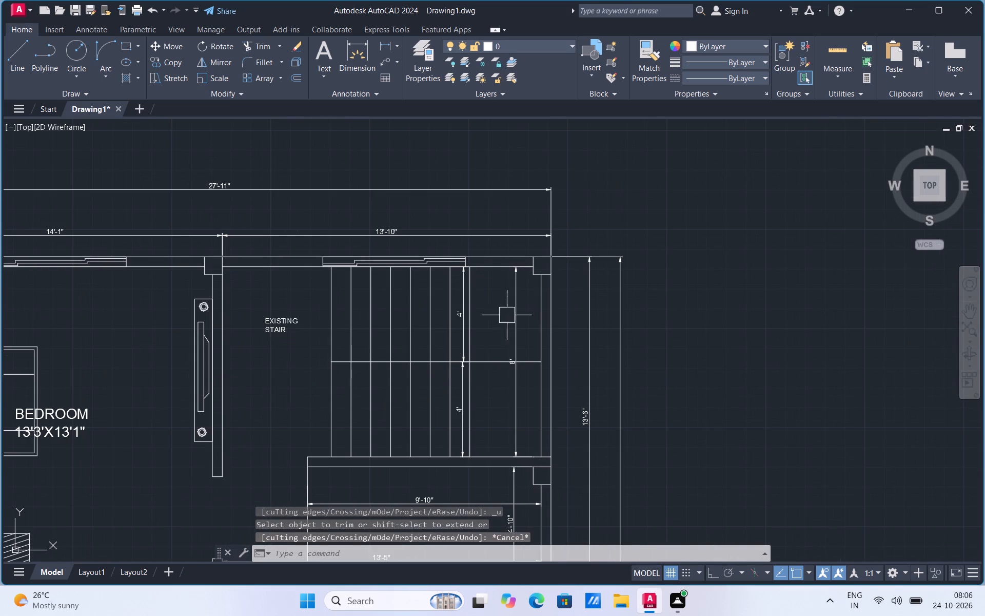
scroll(347, 323, "up", 1)
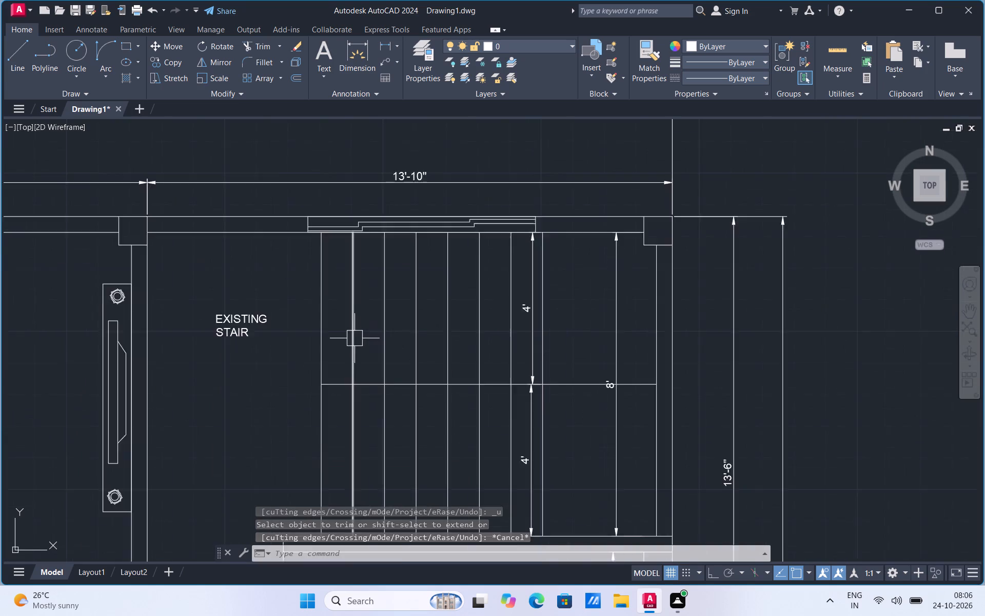
scroll(354, 339, "up", 1)
scroll(363, 342, "down", 1)
left_click(266, 47)
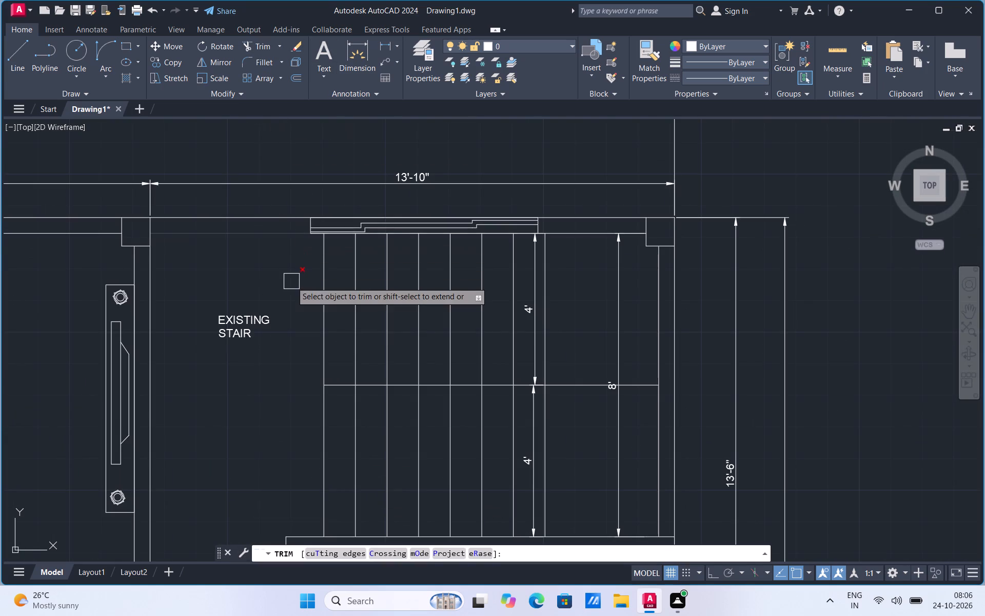
left_click_drag(291, 286, 370, 301)
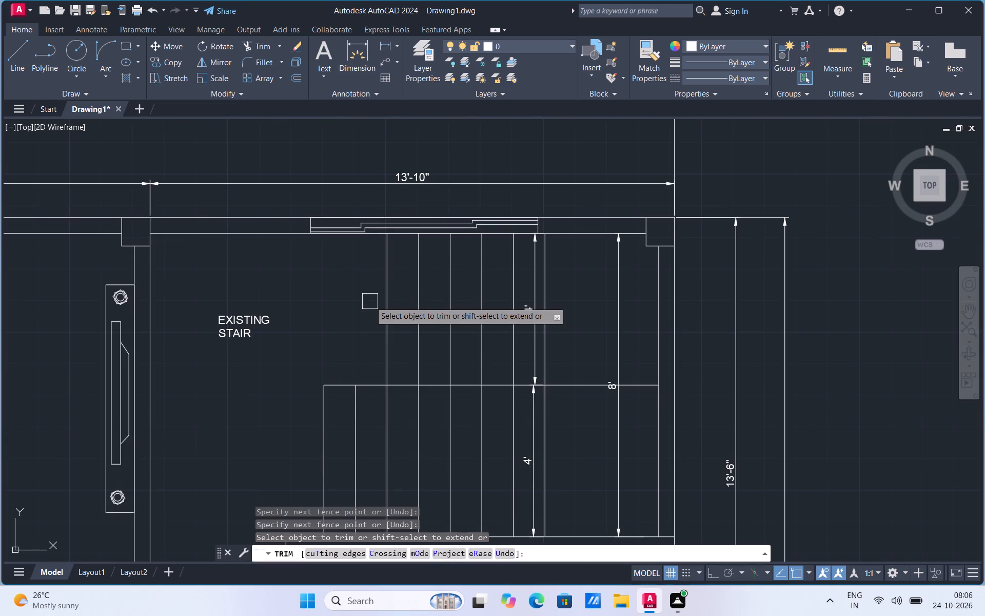
left_click_drag(353, 309, 362, 306)
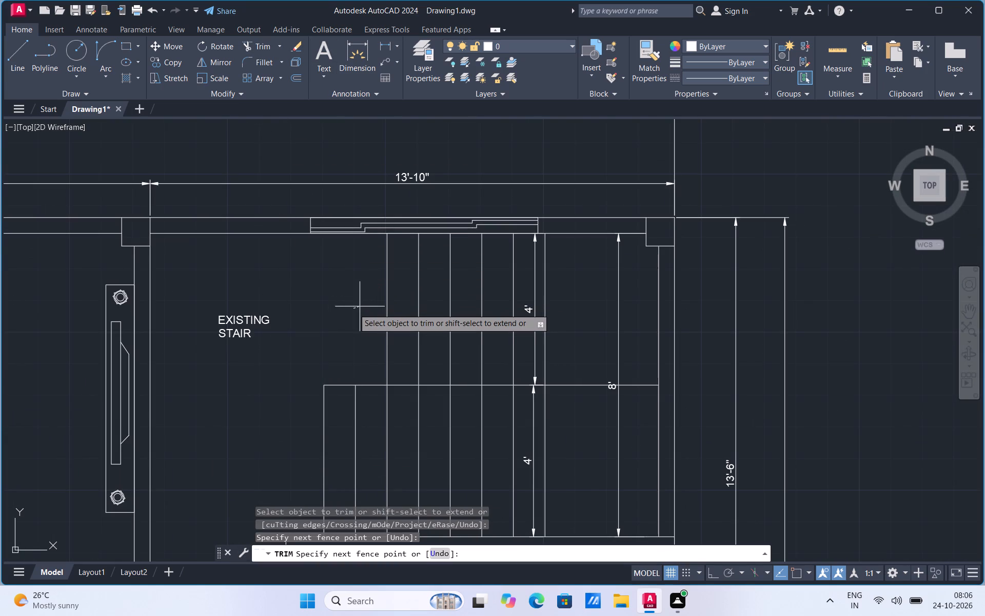
left_click_drag(362, 306, 399, 315)
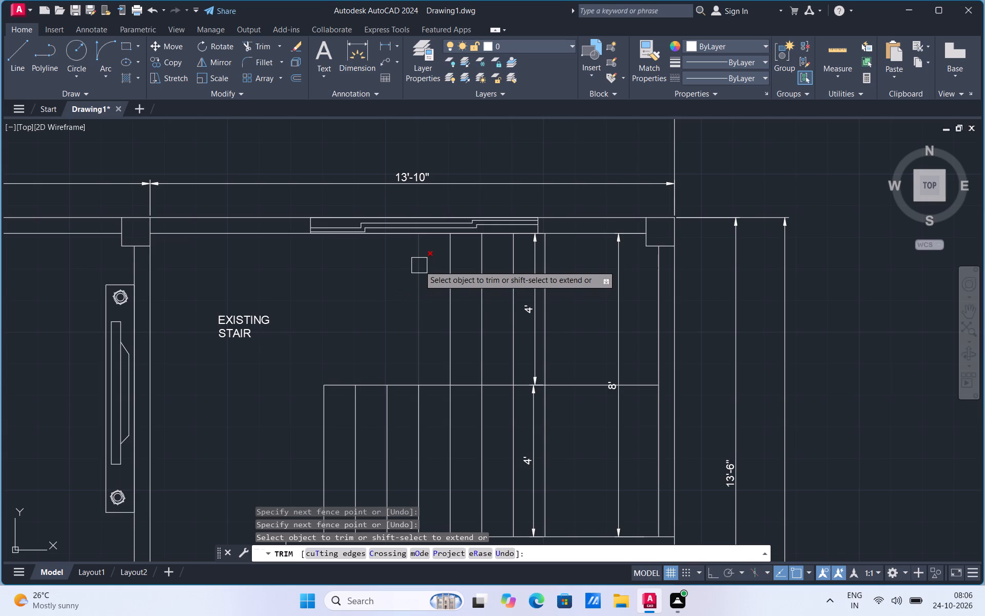
scroll(419, 265, "down", 1)
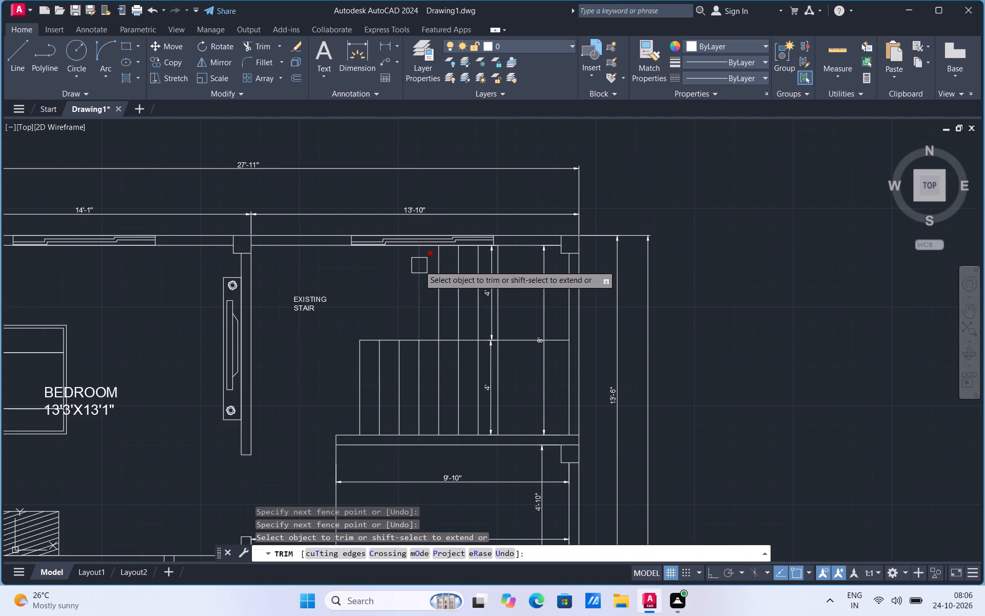
scroll(420, 265, "down", 1)
scroll(458, 316, "up", 2)
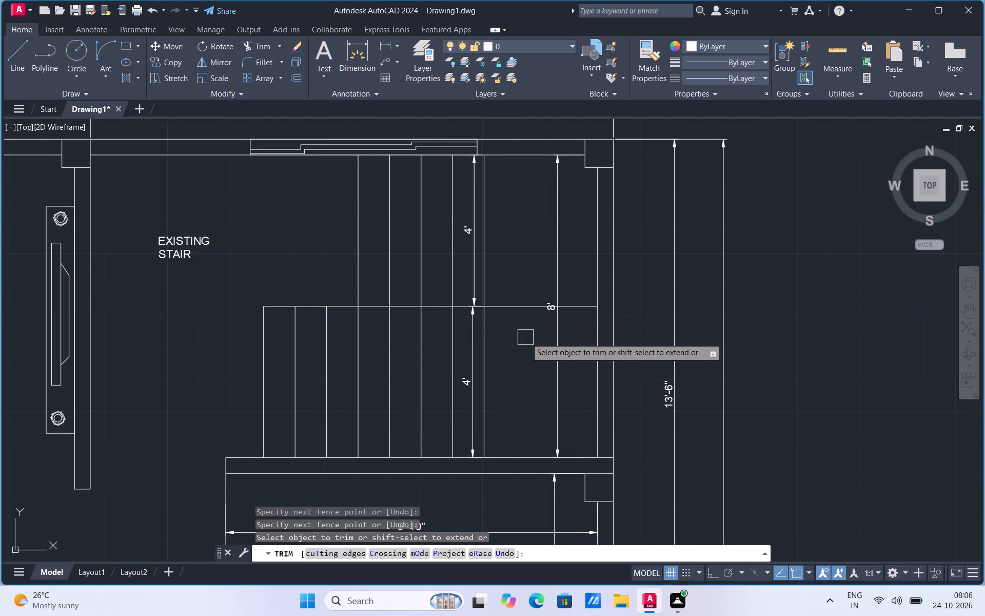
key("Escape")
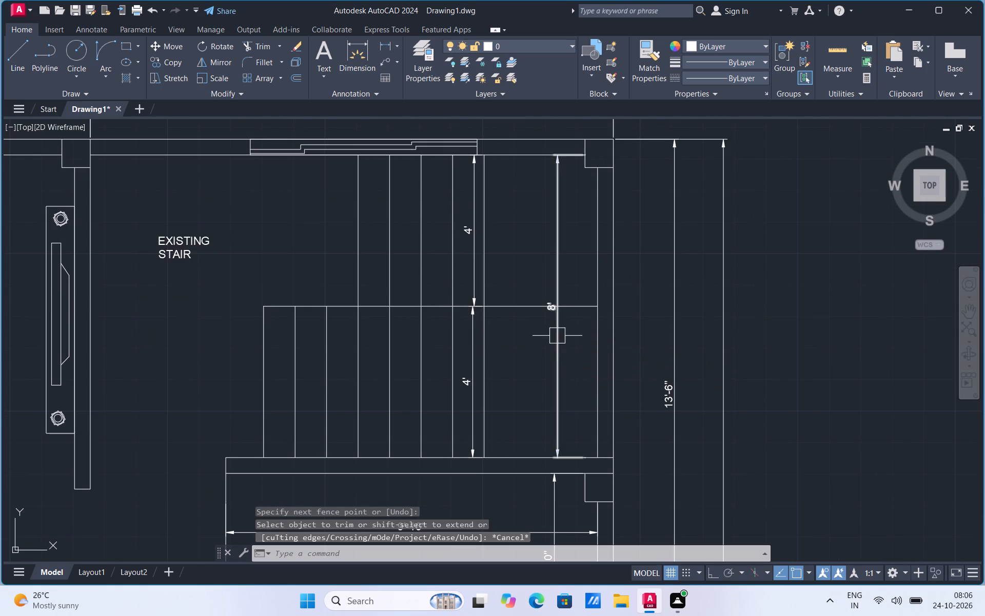
Replace the 8' overall stair dimension inside the landing with a vertical linear dimension placed outside the right wall.
left_click(558, 335)
key("Delete")
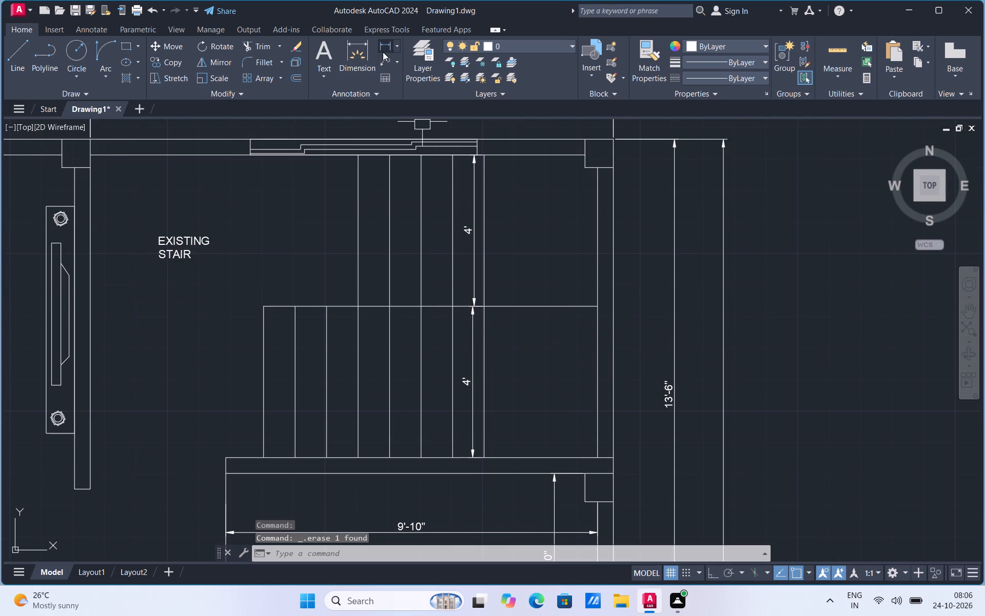
left_click(383, 48)
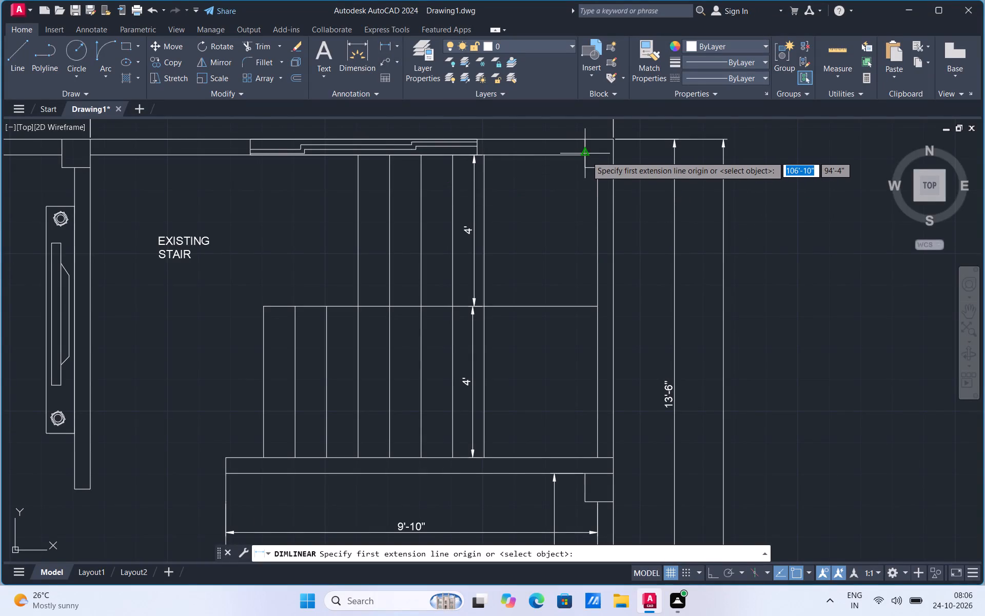
left_click(586, 155)
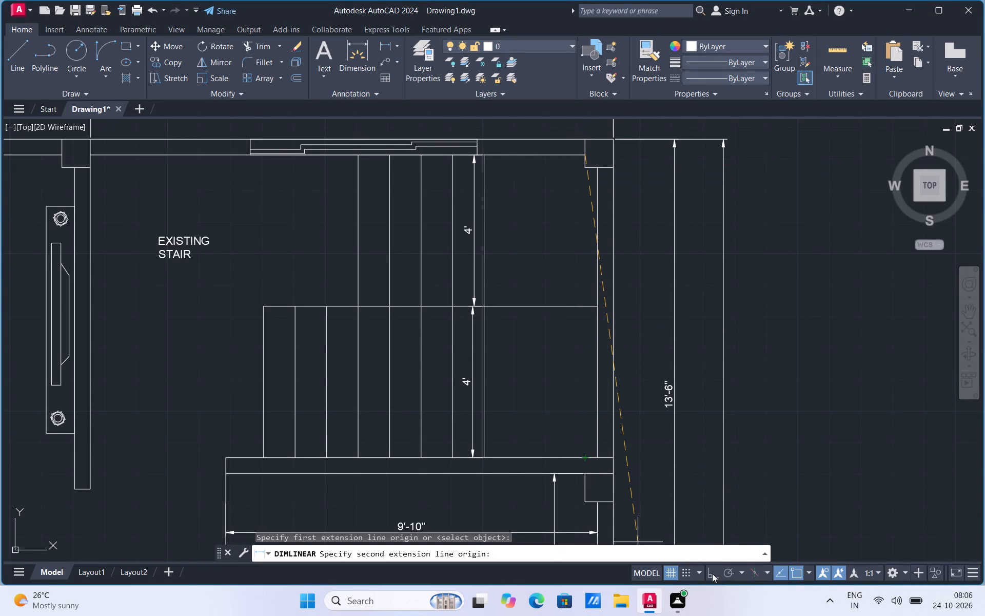
left_click(712, 573)
left_click(586, 458)
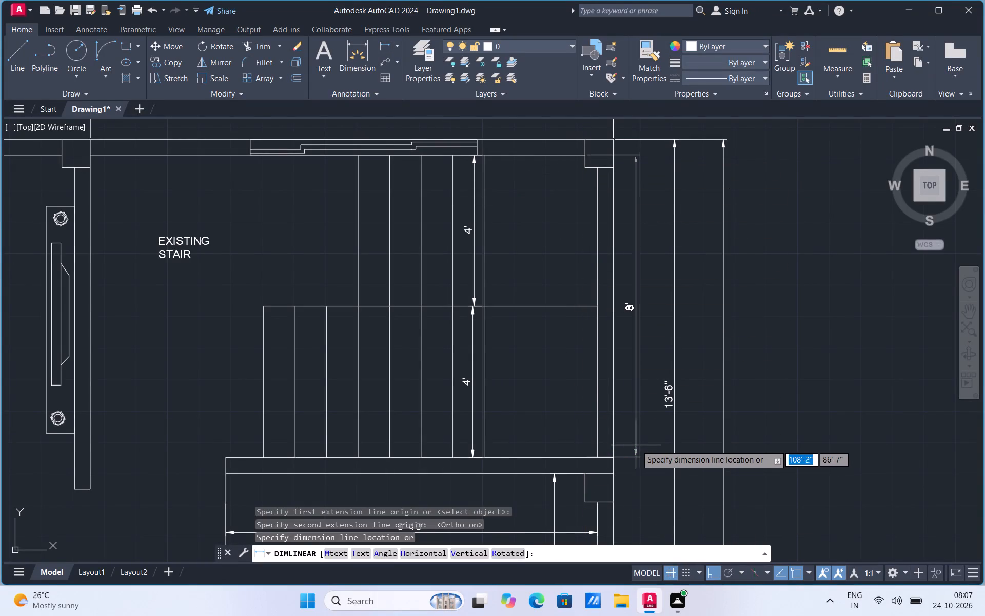
left_click(639, 445)
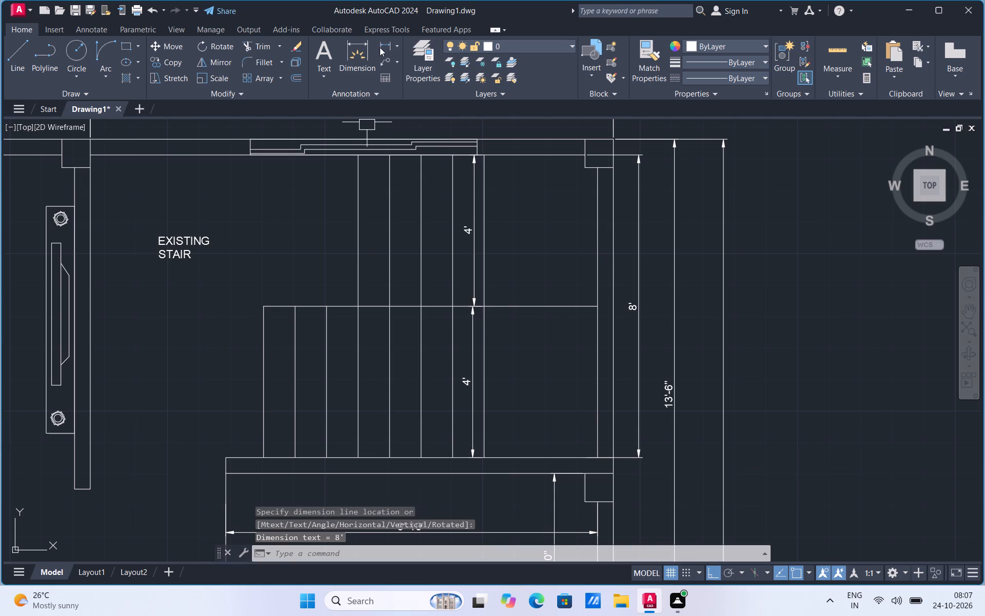
Add a horizontal linear dimension across the stair landing, from the last tread line to the right wall's inner face.
left_click(385, 46)
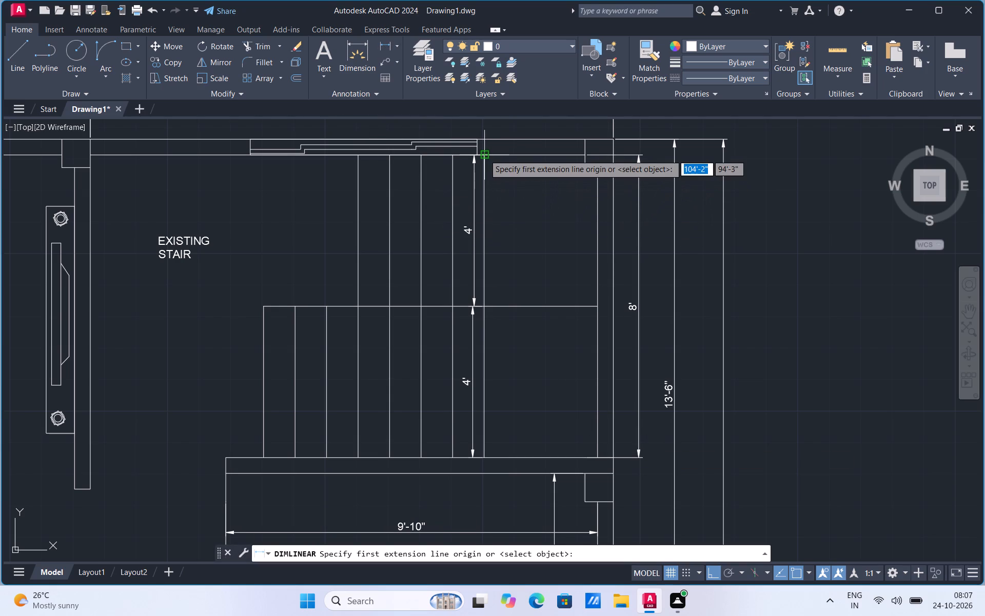
left_click(484, 216)
left_click(595, 218)
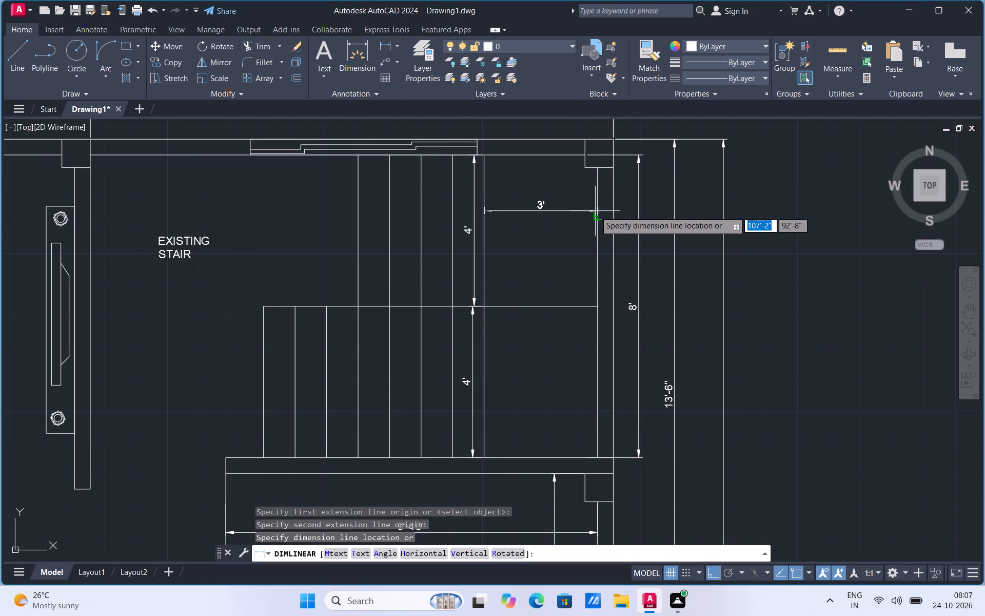
left_click(595, 211)
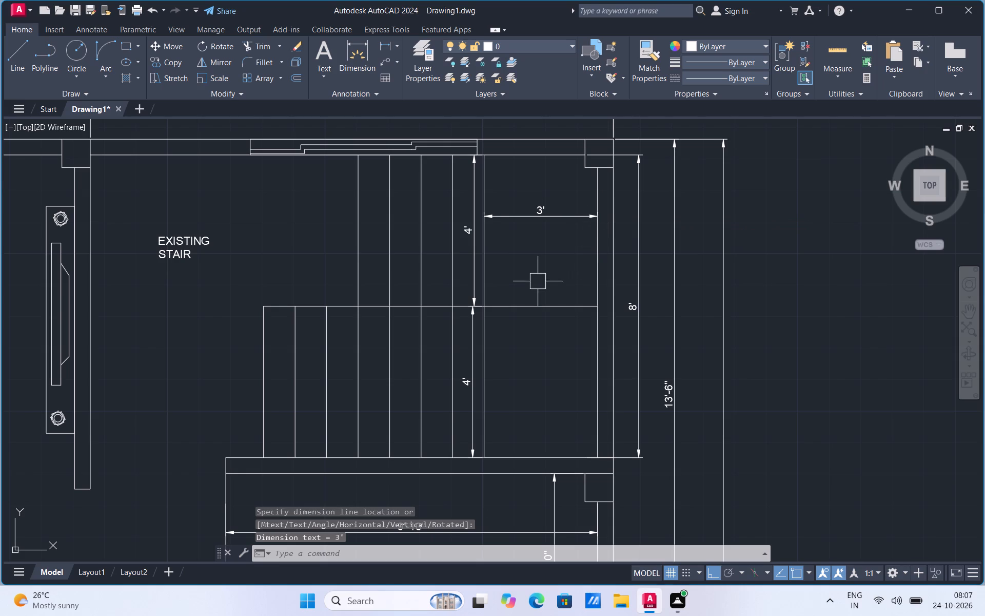
Move all the stair tread lines, the flight-dividing line, both 4' flight dimensions and the landing dimension 1' to the left.
left_click(515, 310)
left_click(486, 338)
left_click(457, 351)
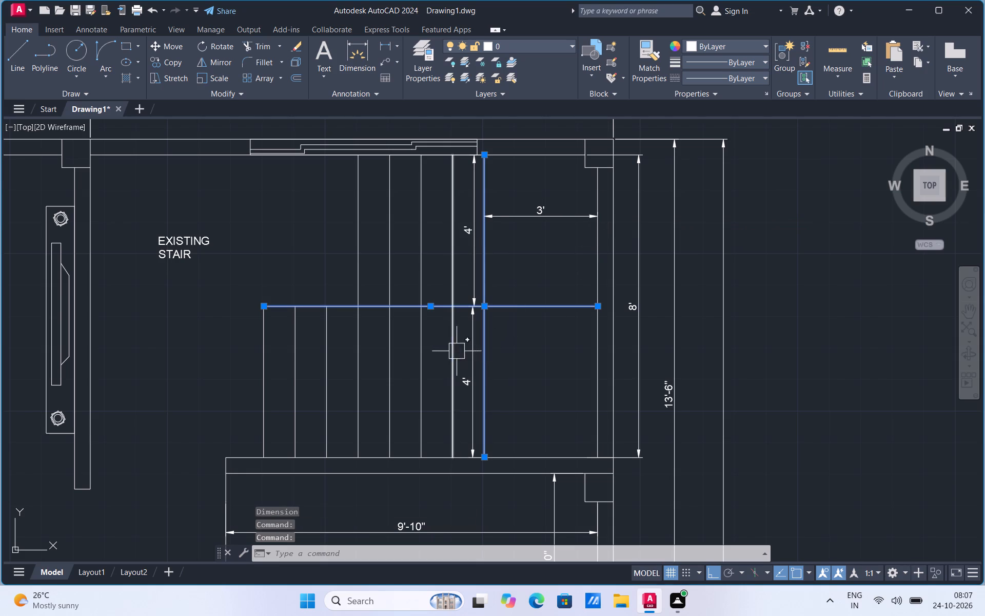
left_click(425, 359)
left_click(383, 369)
left_click(357, 369)
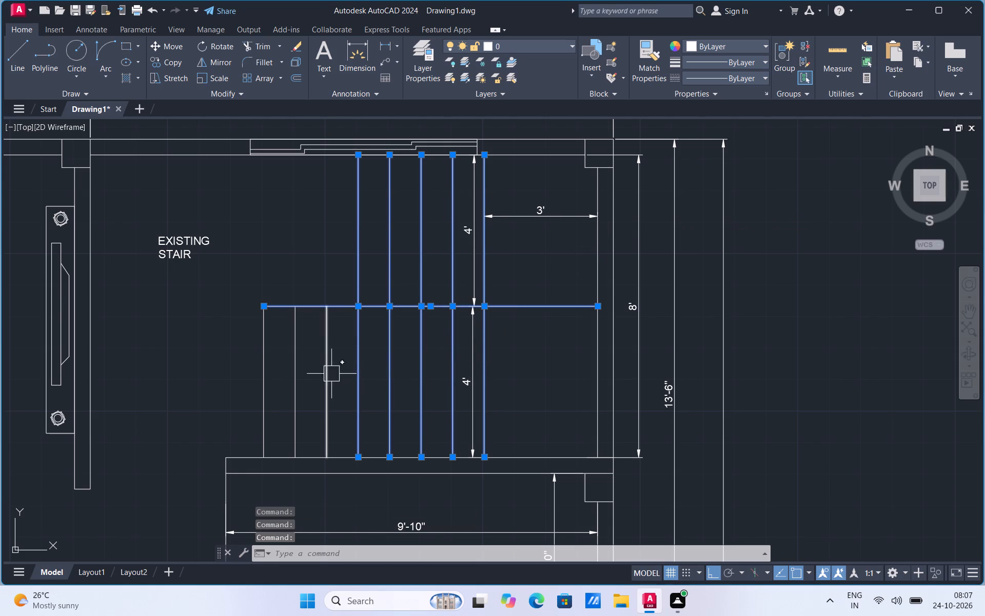
left_click(331, 374)
left_click(300, 383)
left_click(267, 387)
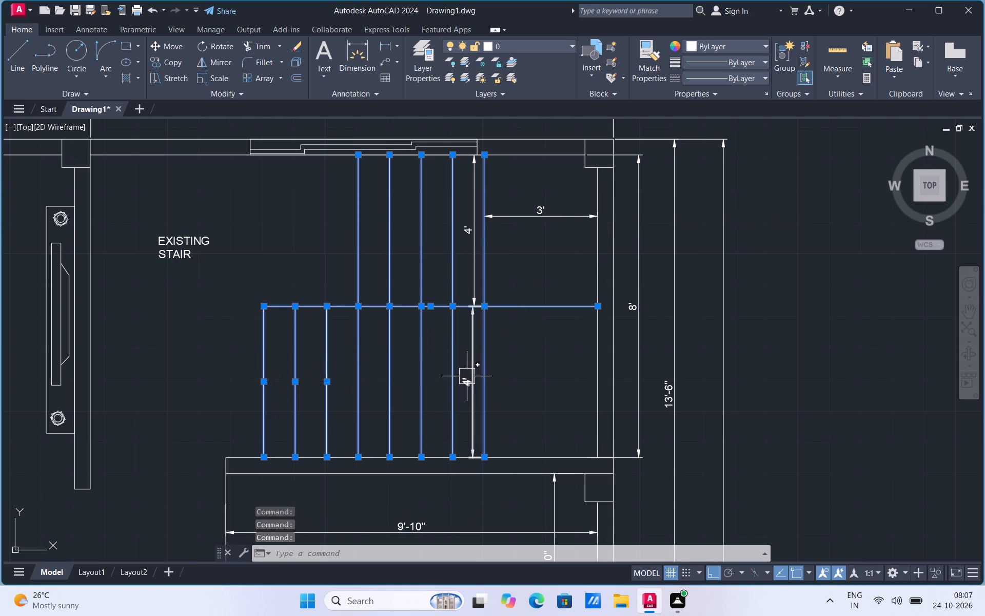
left_click(468, 377)
left_click(473, 233)
left_click(512, 219)
right_click(512, 219)
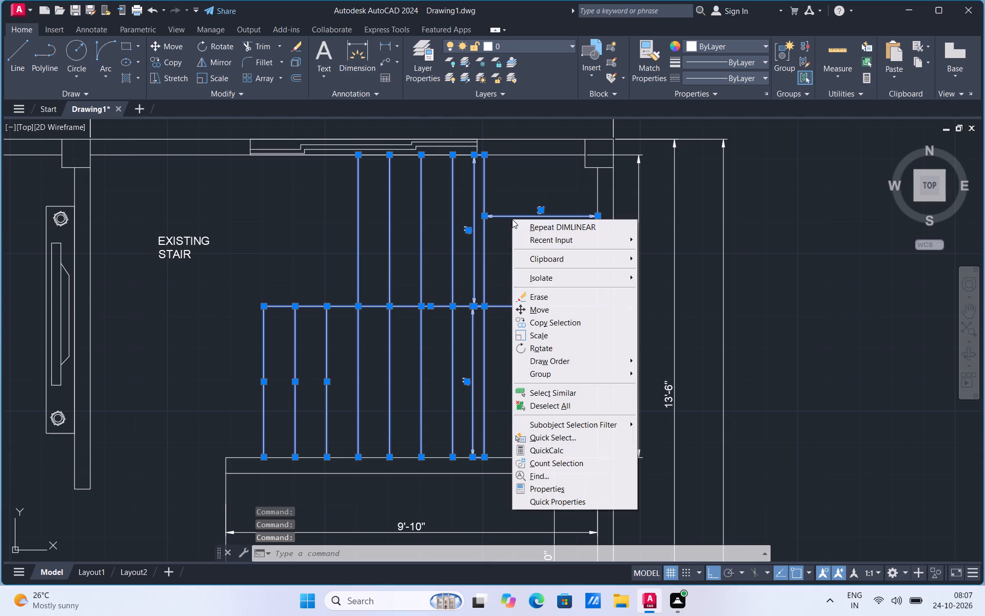
left_click(539, 306)
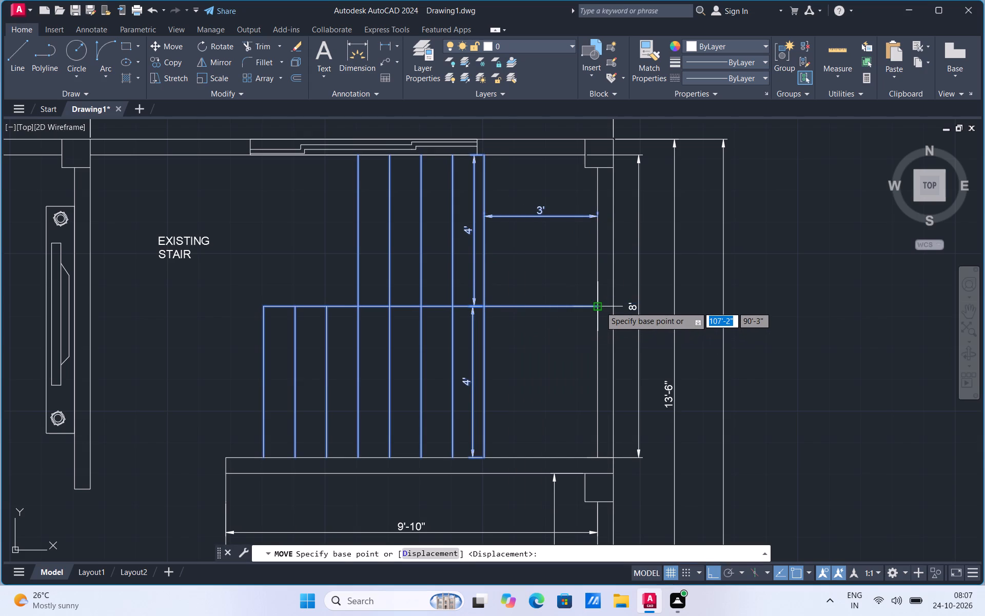
left_click(600, 306)
type("1'")
key("Return")
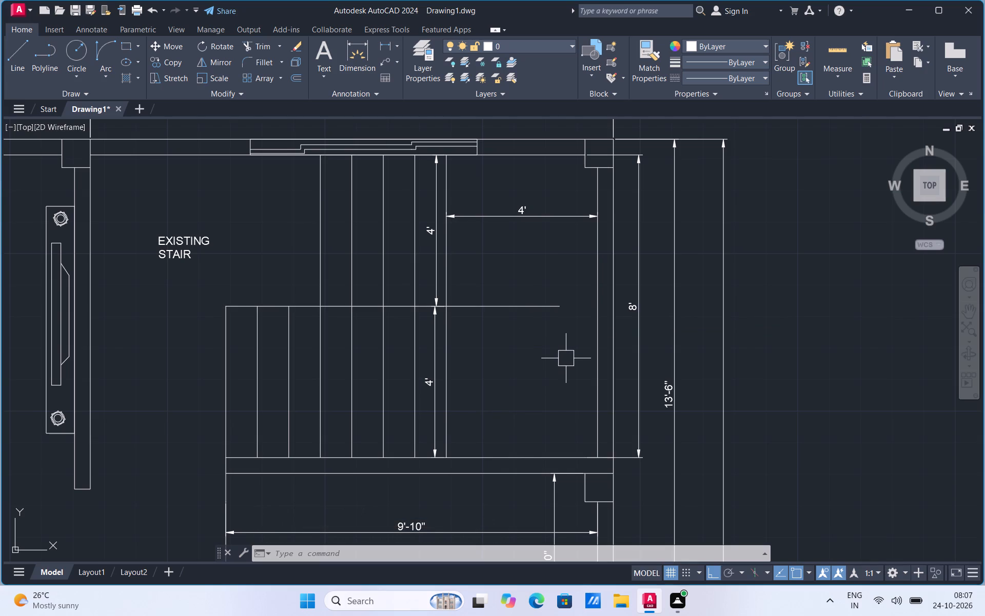
Extend the line dividing the stair flights to the right wall's inner face.
type("EX")
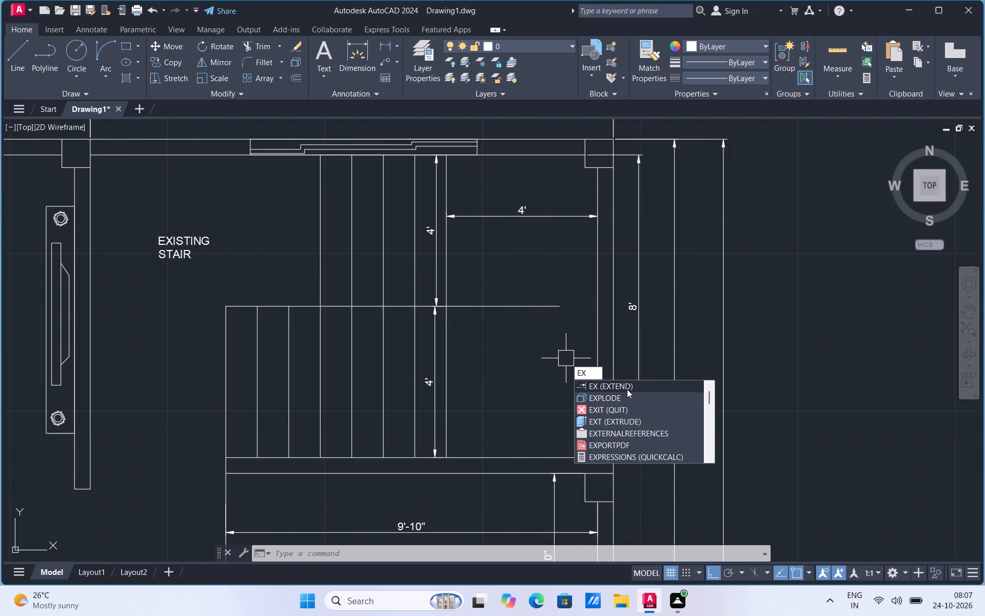
left_click(627, 389)
left_click(556, 313)
key("Escape")
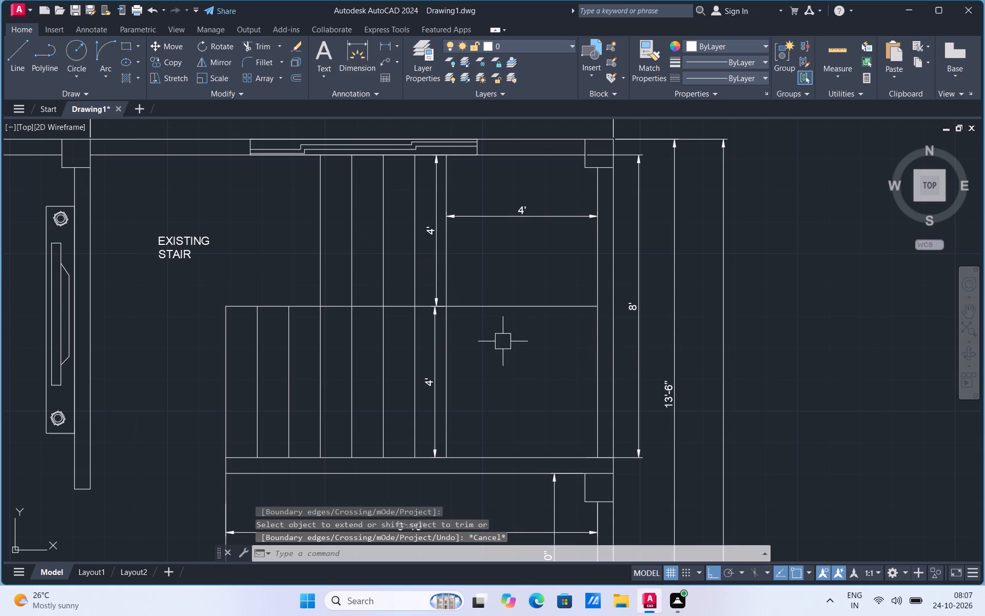
Delete the two vertical 4' flight dimensions beside the last tread line.
left_click(434, 258)
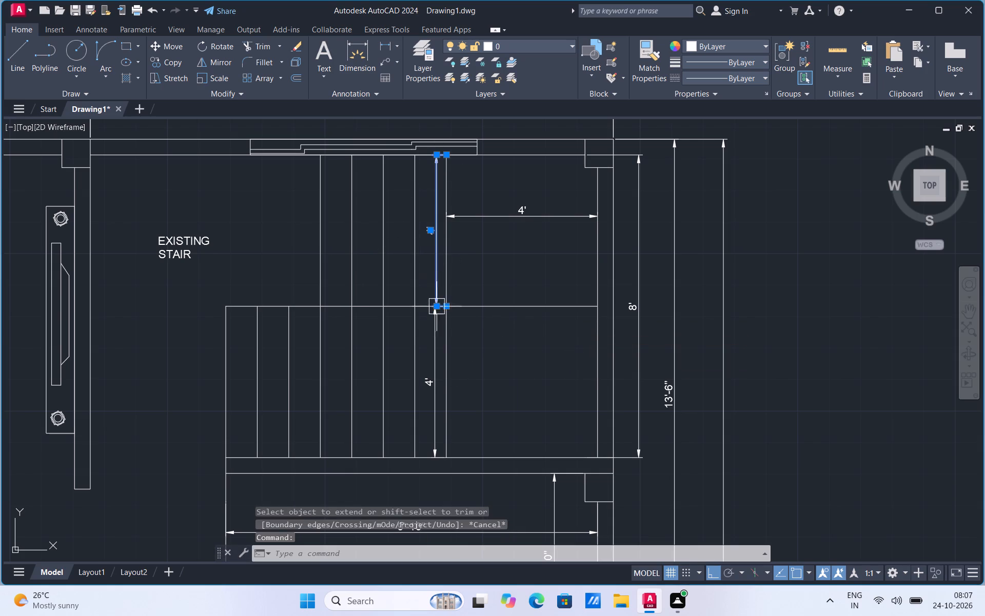
left_click(433, 335)
key("Delete")
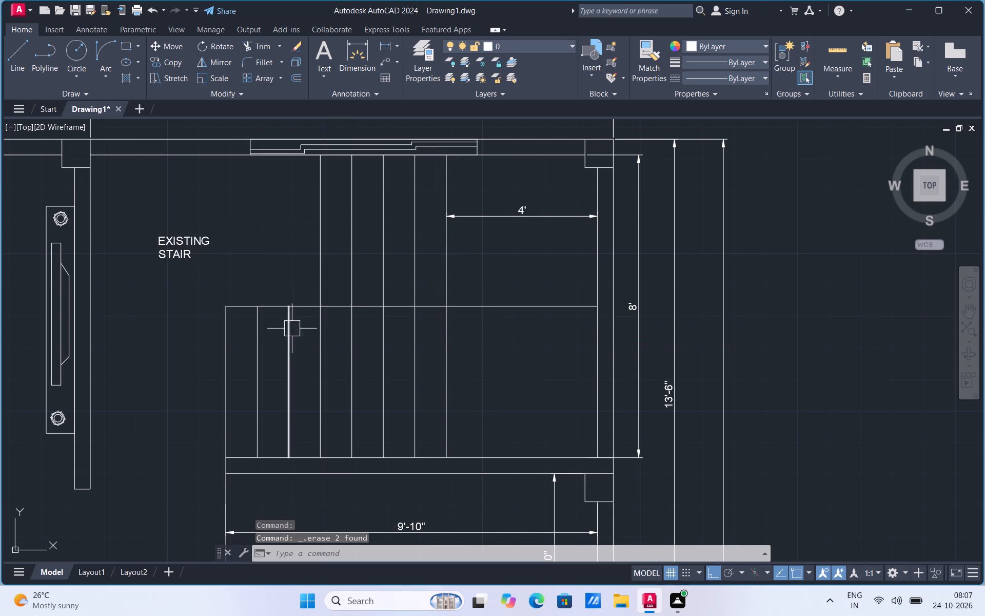
Scale up the EXISTING STAIR label, using a point on the label as the base.
left_click(205, 235)
right_click(205, 235)
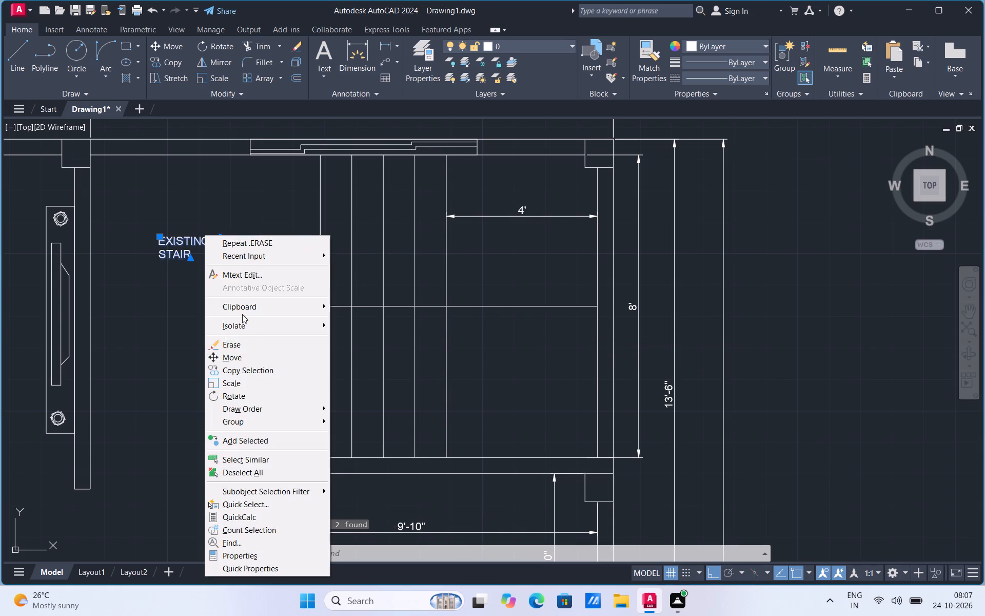
left_click(245, 383)
left_click(207, 245)
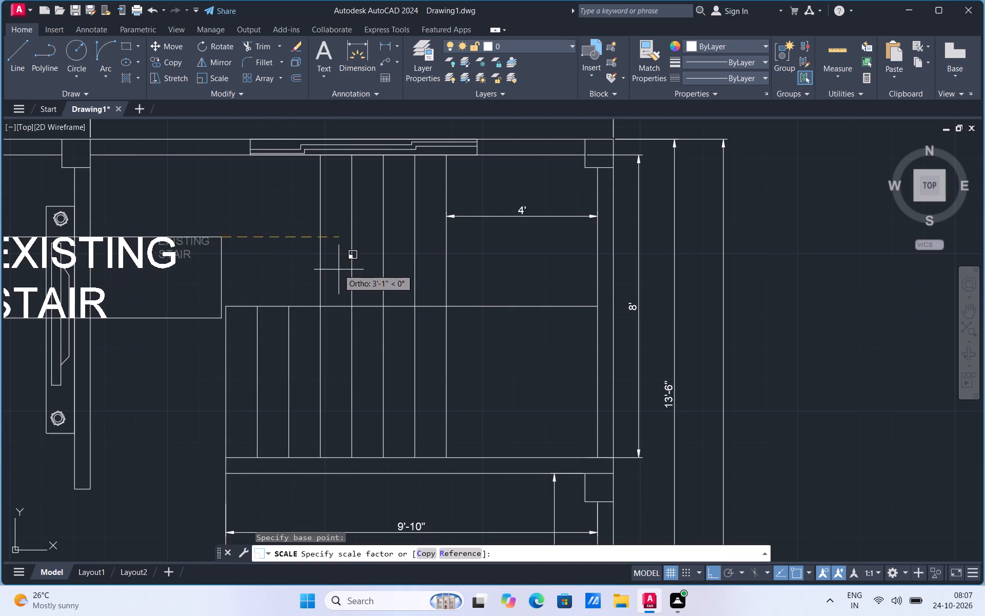
left_click(278, 279)
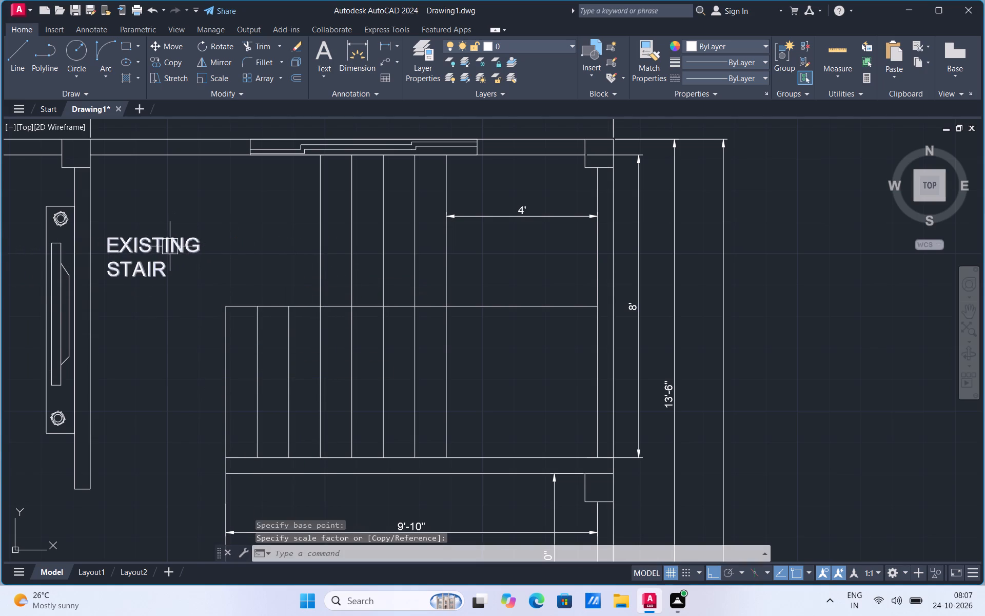
Move the EXISTING STAIR label freely, with ortho off, to just above the flight-dividing line over the lower flight's first treads.
left_click(169, 247)
right_click(169, 247)
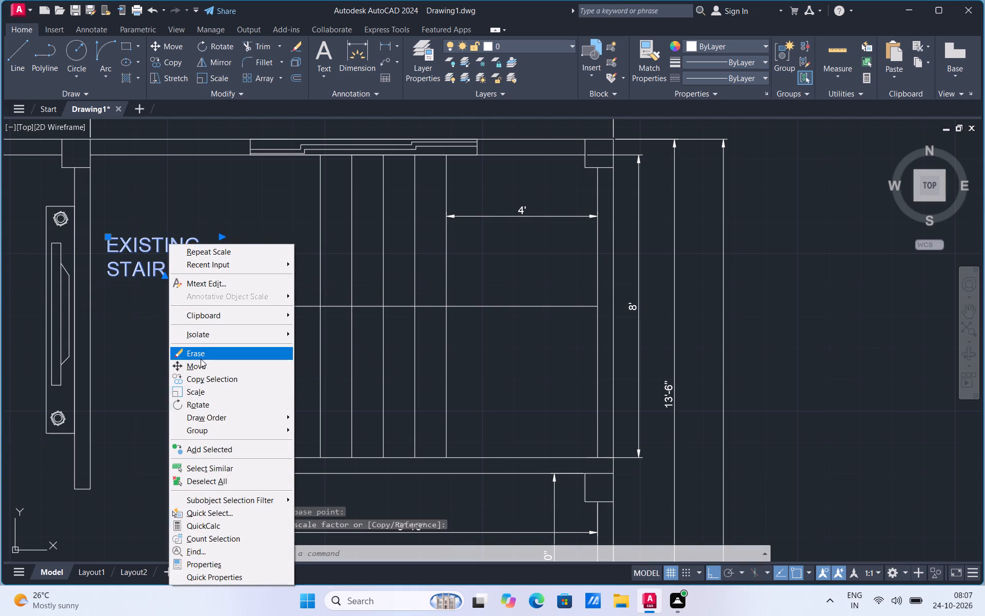
left_click(201, 364)
left_click(191, 284)
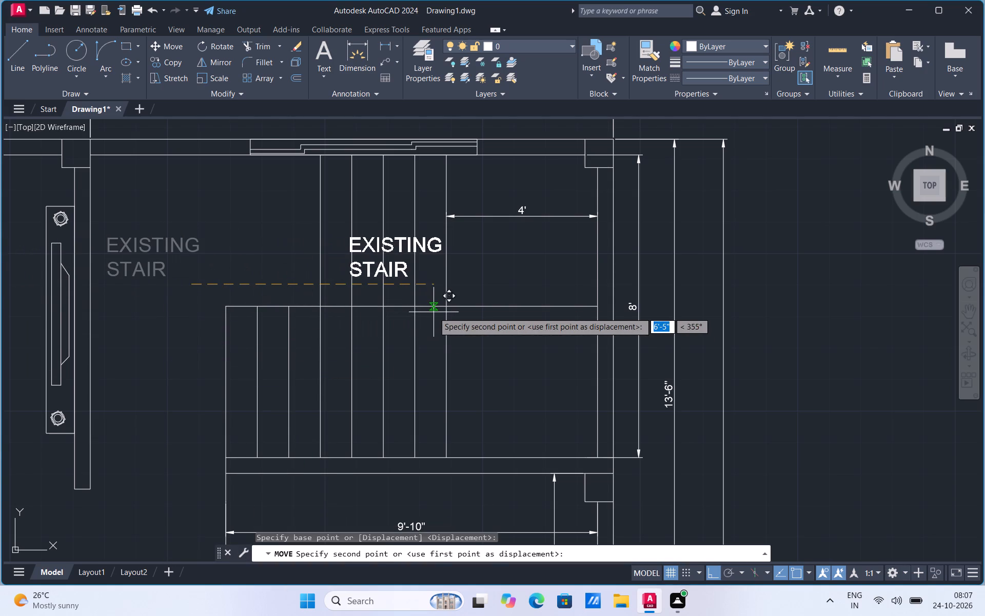
left_click(718, 572)
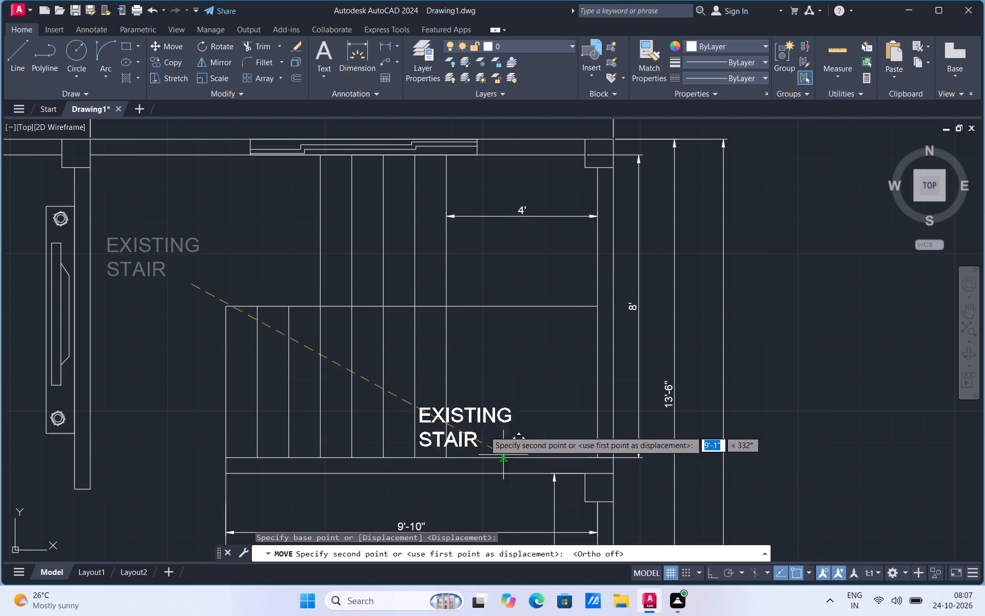
left_click(337, 302)
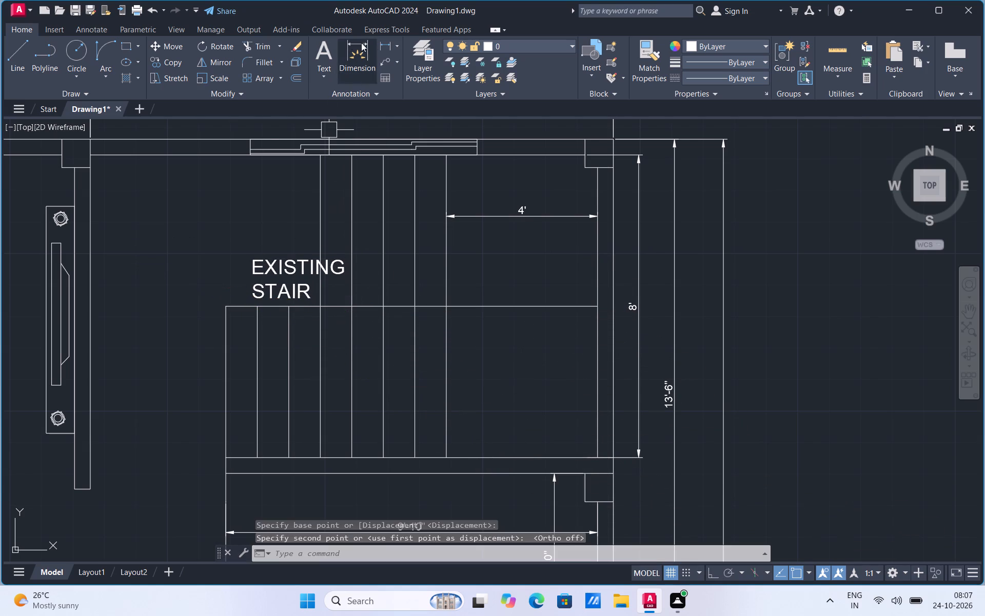
Add vertical linear dimensions across the upper and lower stair flights, aligned between the fifth and sixth tread lines from the left.
left_click(380, 48)
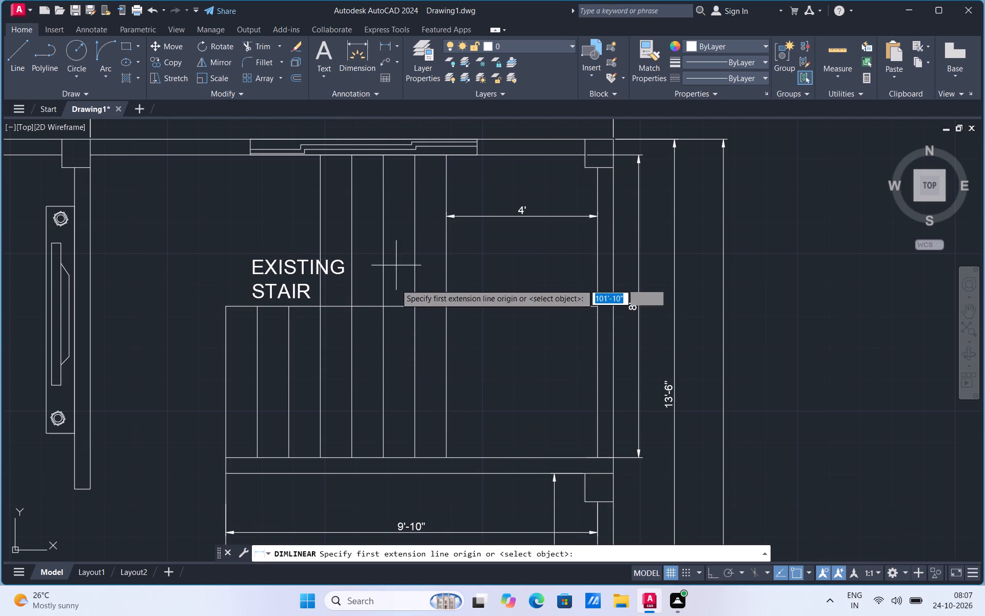
left_click(368, 306)
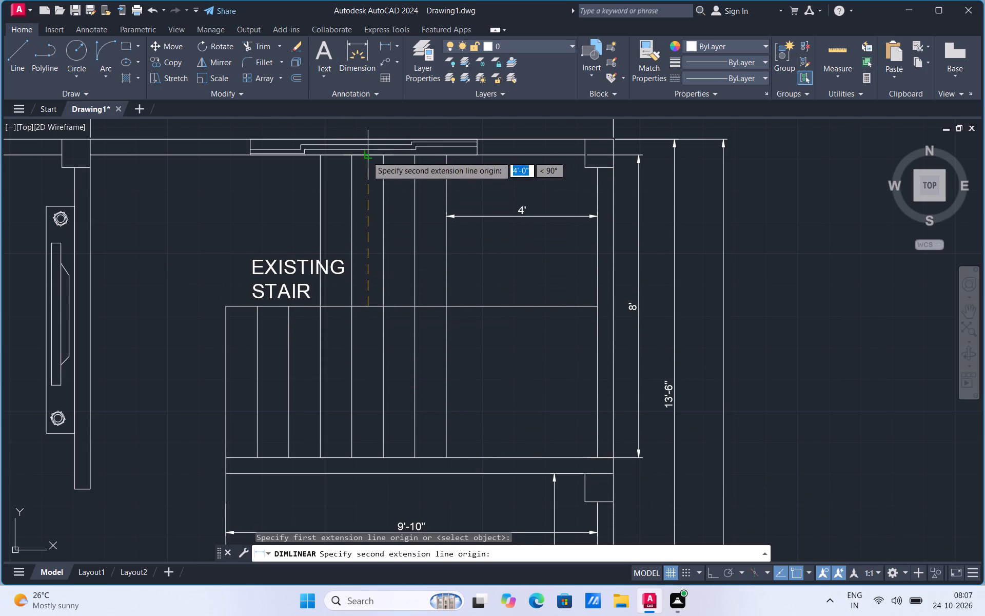
left_click(367, 156)
left_click(370, 163)
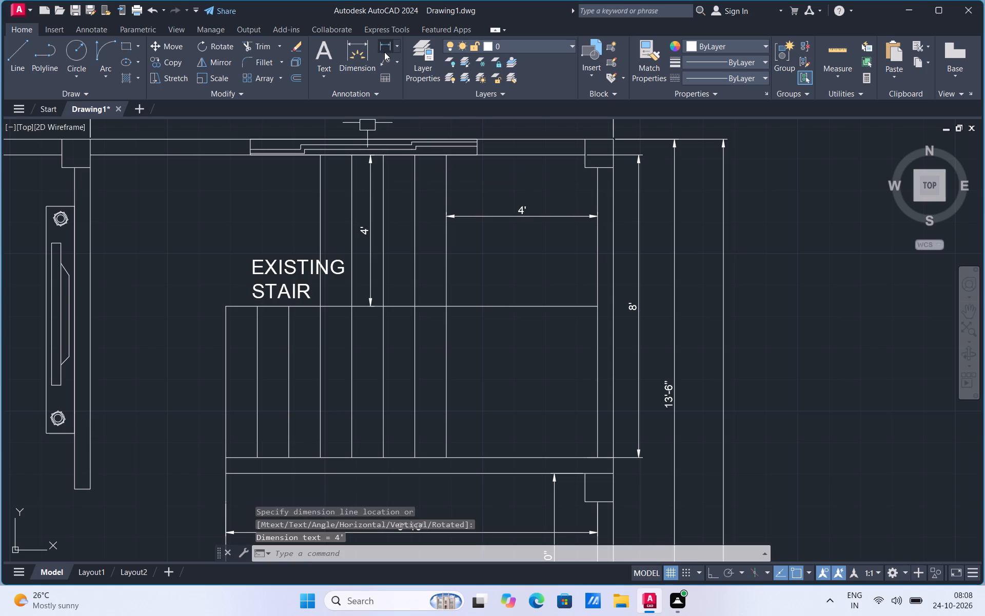
left_click(386, 49)
left_click(369, 306)
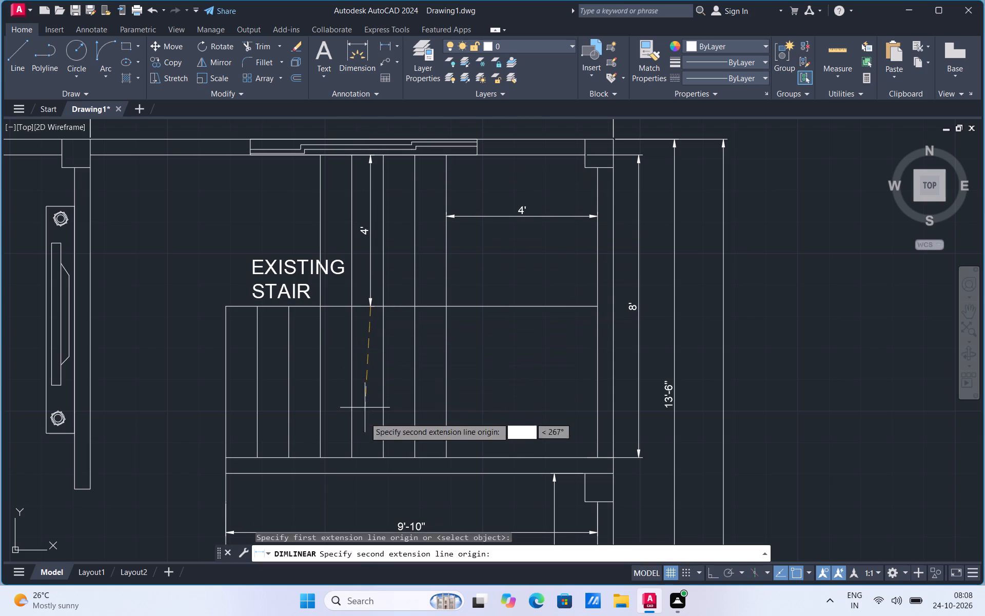
left_click(373, 456)
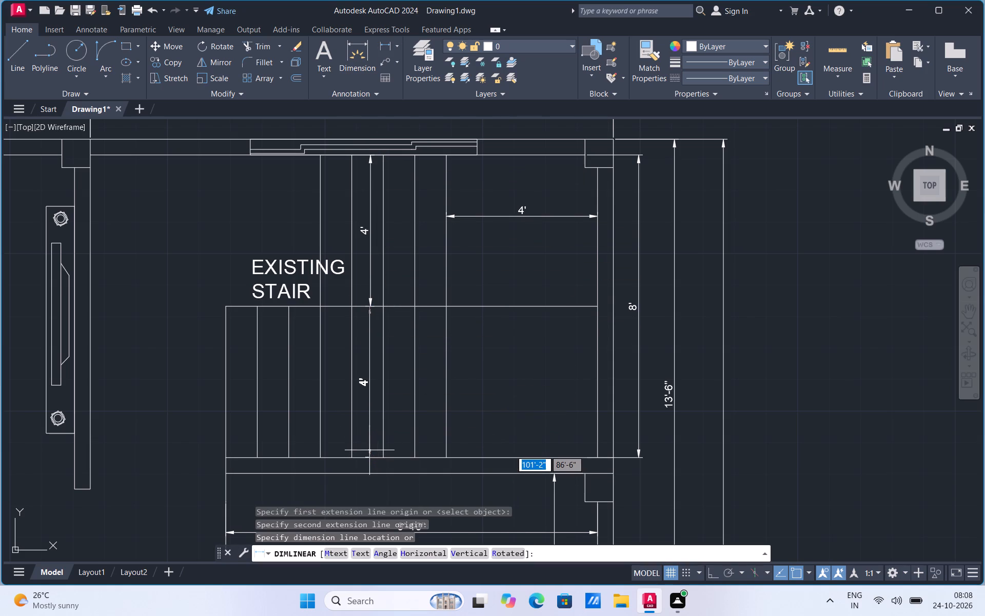
left_click(369, 450)
Draw a direction arrow in the lower flight, with a shaft about 2'-3" long from the first tread's midpoint and a notched arrowhead.
scroll(583, 390, "down", 1)
scroll(393, 420, "up", 1)
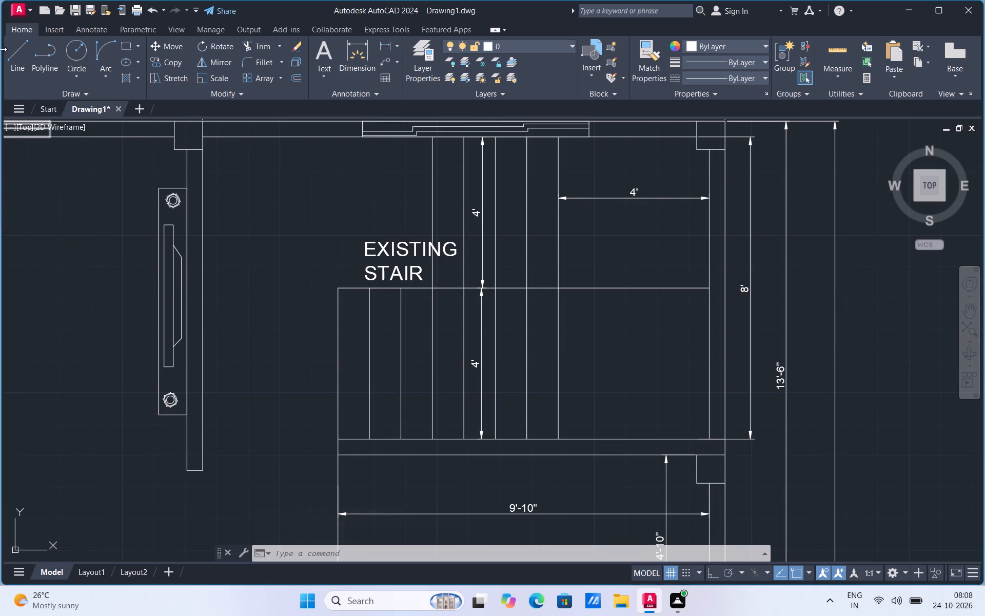
left_click(10, 60)
scroll(338, 379, "up", 1)
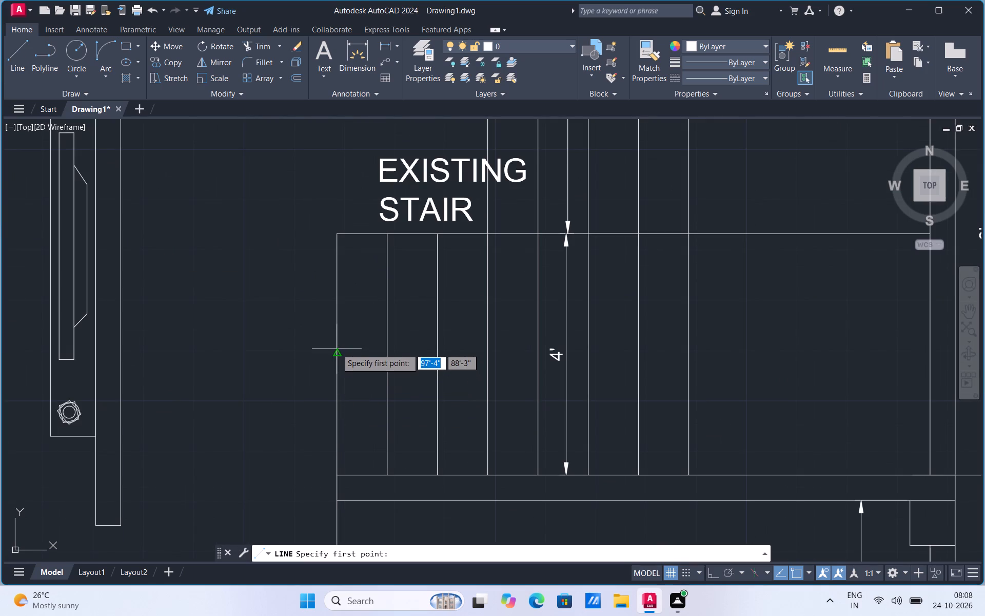
left_click(336, 354)
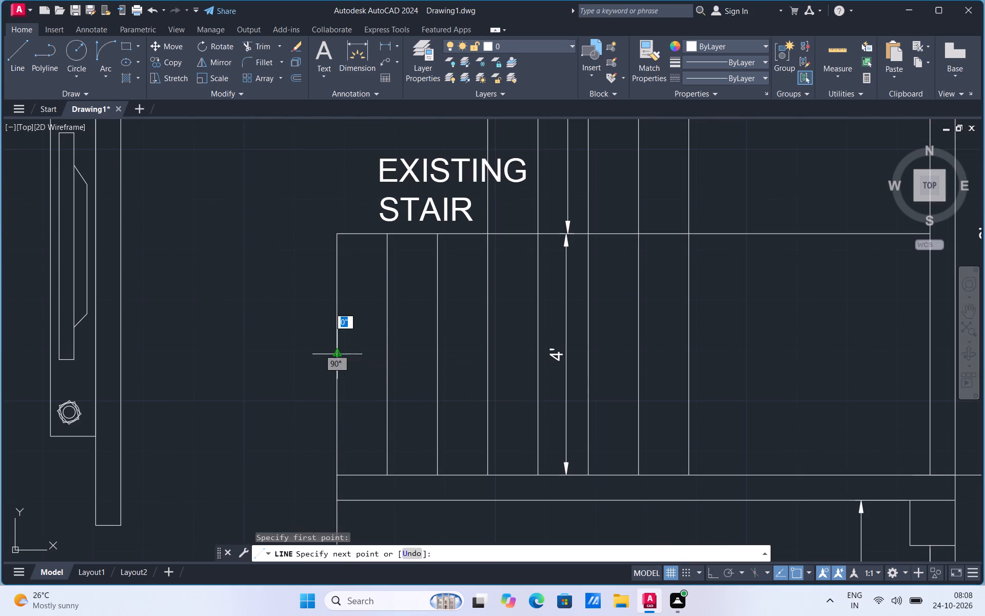
left_click(474, 355)
scroll(470, 345, "up", 3)
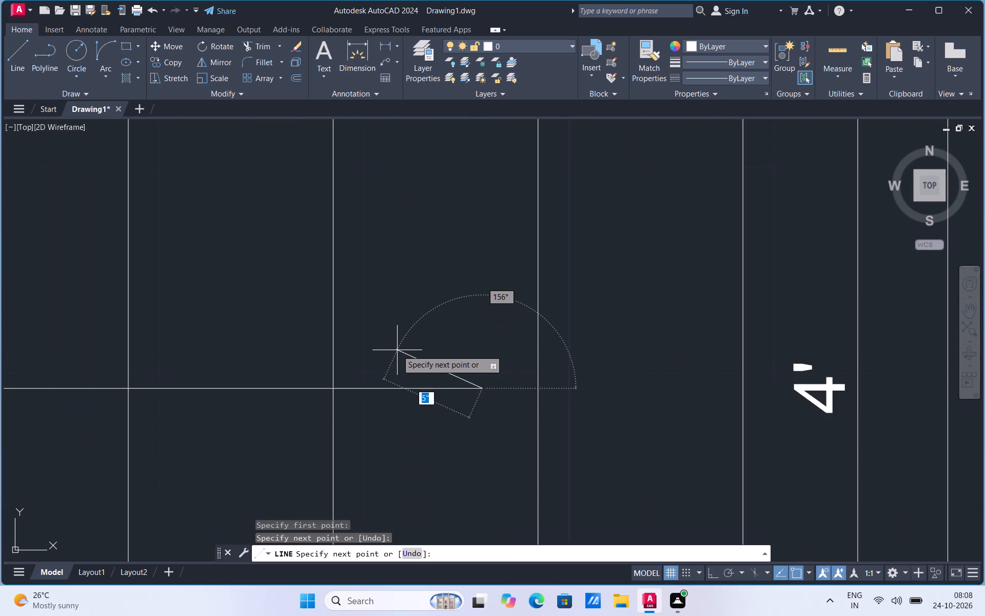
left_click(386, 350)
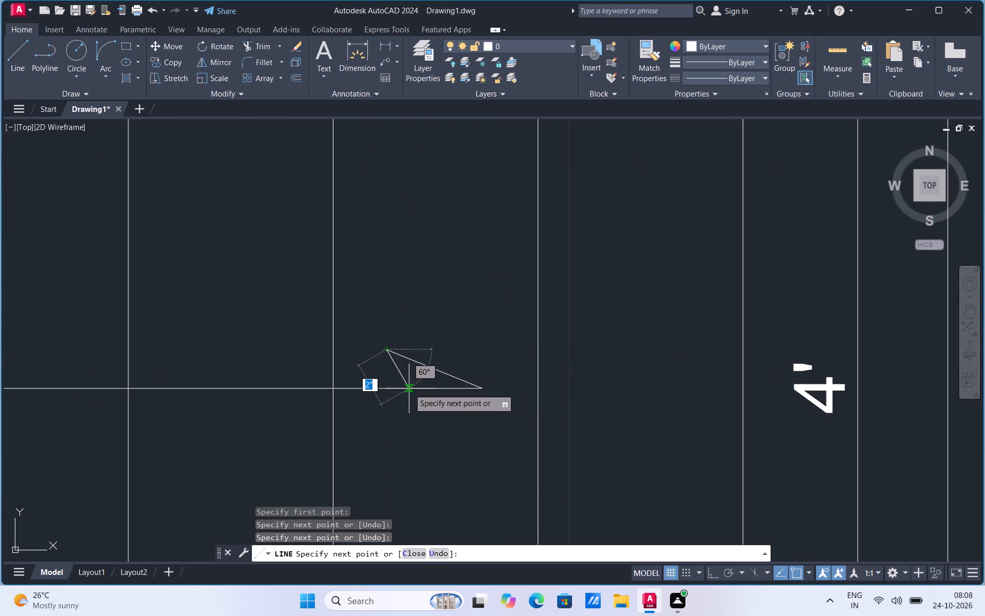
left_click(409, 390)
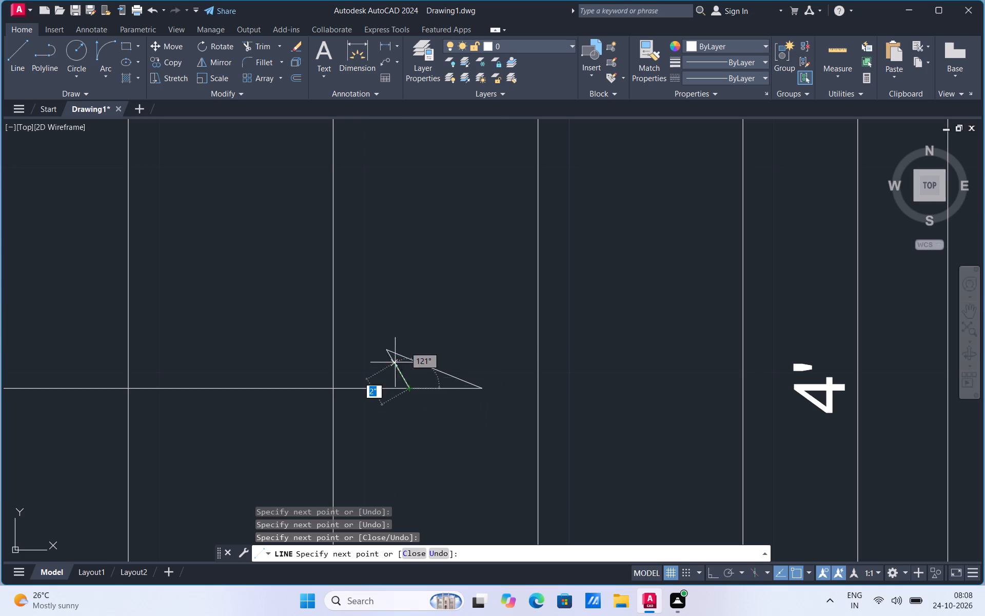
left_click(387, 415)
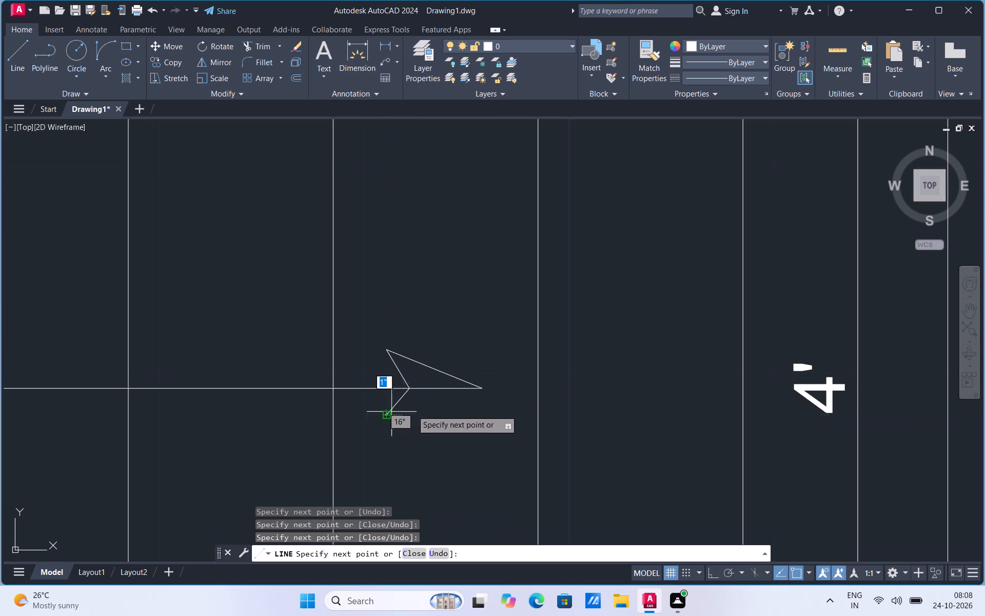
left_click(481, 389)
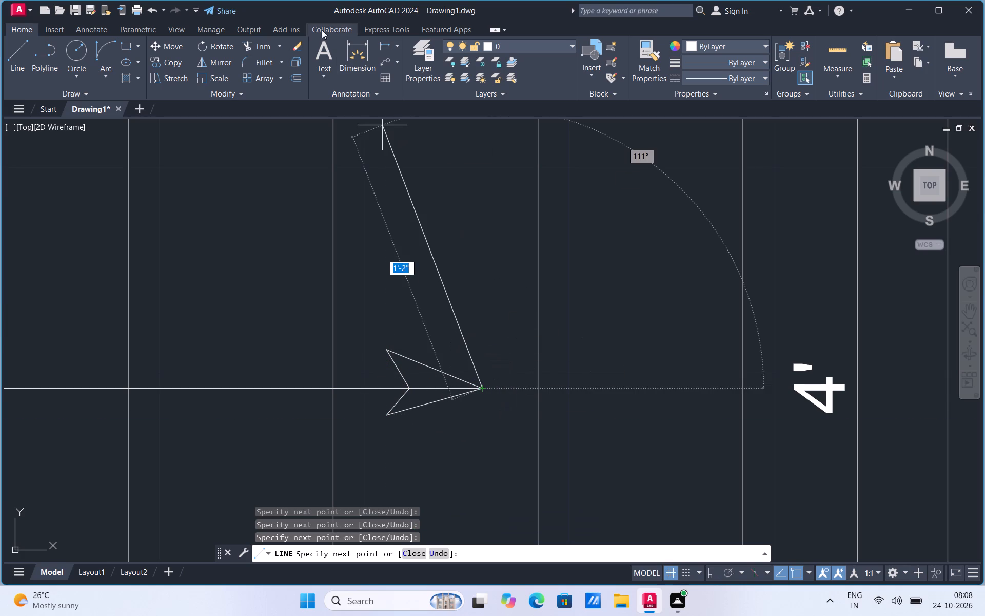
Trim the part of the direction arrow's shaft that lies inside the arrowhead.
left_click_drag(269, 48, 268, 62)
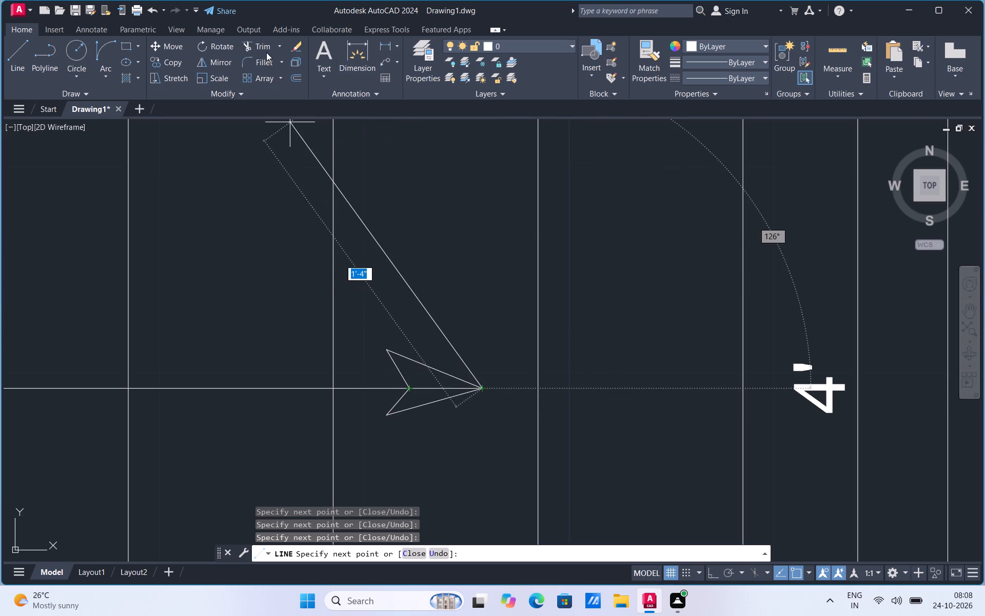
left_click_drag(264, 50, 265, 56)
left_click(264, 44)
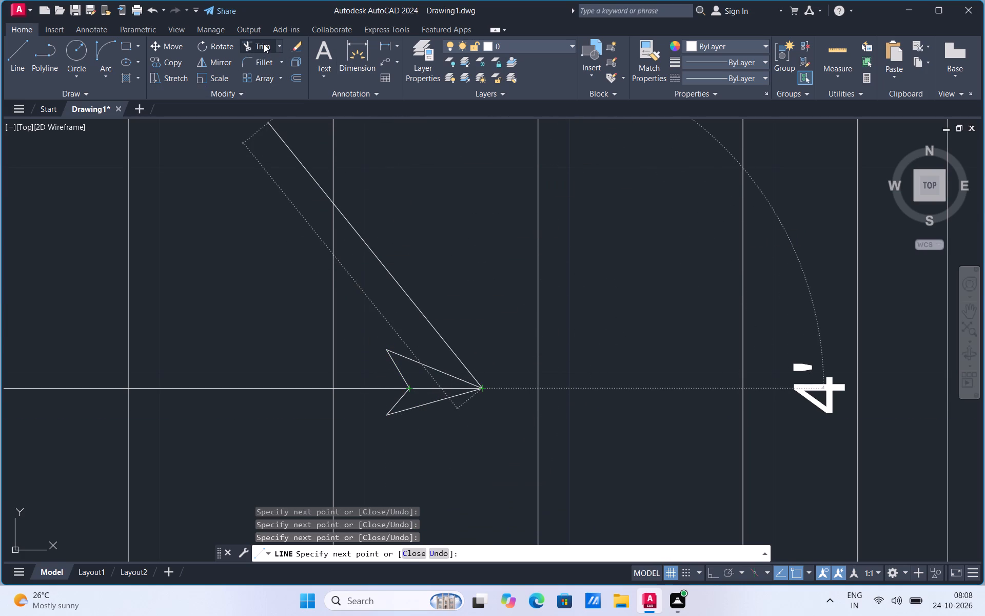
left_click(433, 386)
Remove the two lower edges of the direction arrow's head with Trim, keeping its upper half.
scroll(559, 407, "down", 2)
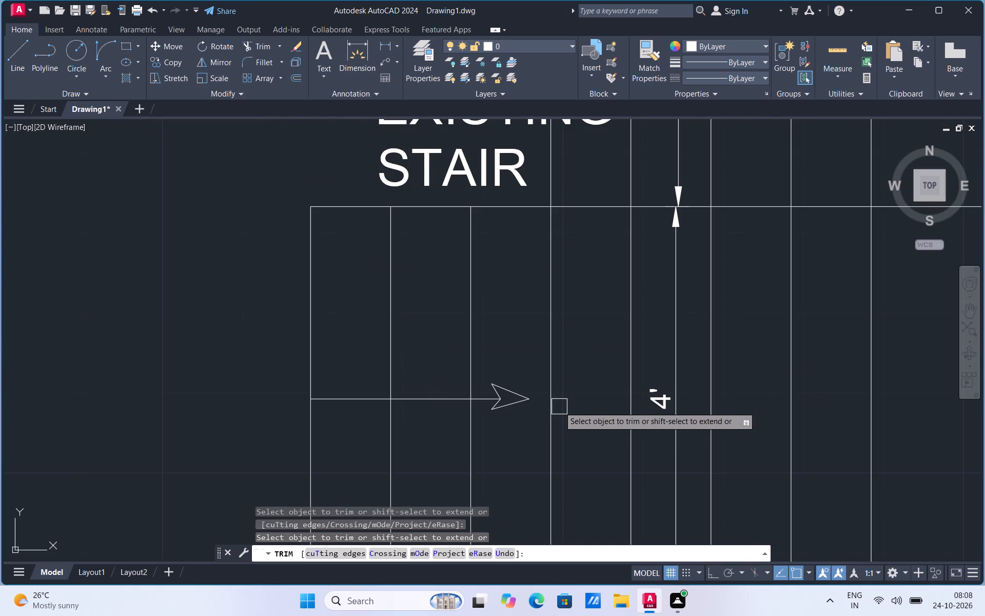
scroll(503, 430, "up", 3)
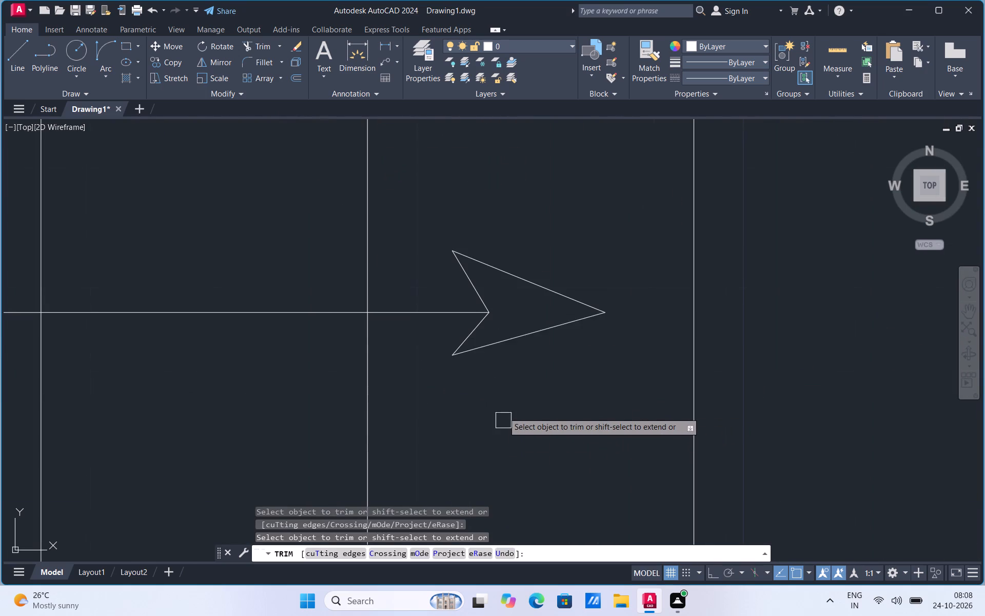
left_click(513, 336)
left_click(461, 338)
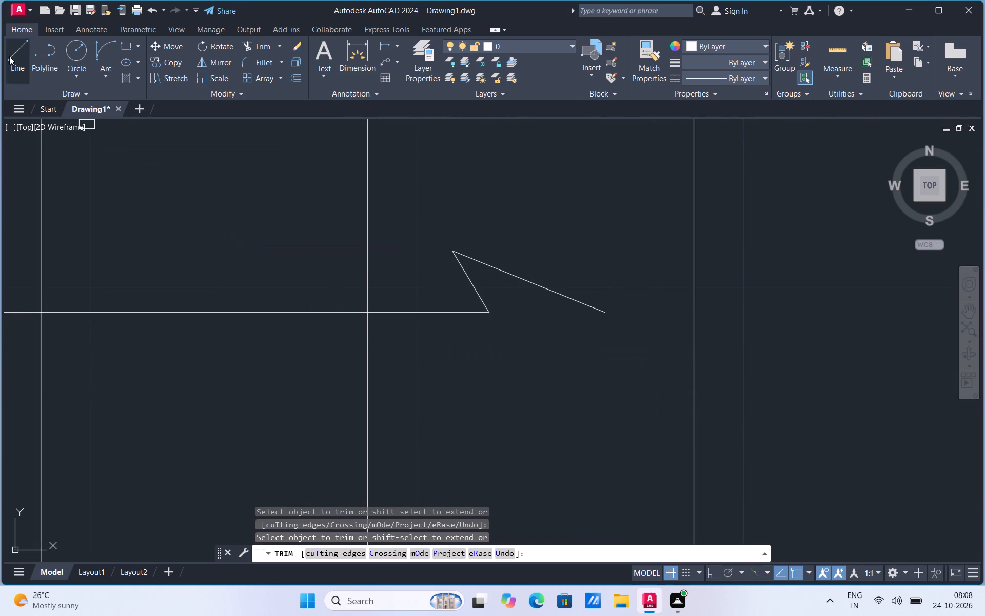
Draw the lower half of the arrowhead as two lines from the notch at the shaft's end to the arrow tip.
left_click(12, 63)
left_click(486, 312)
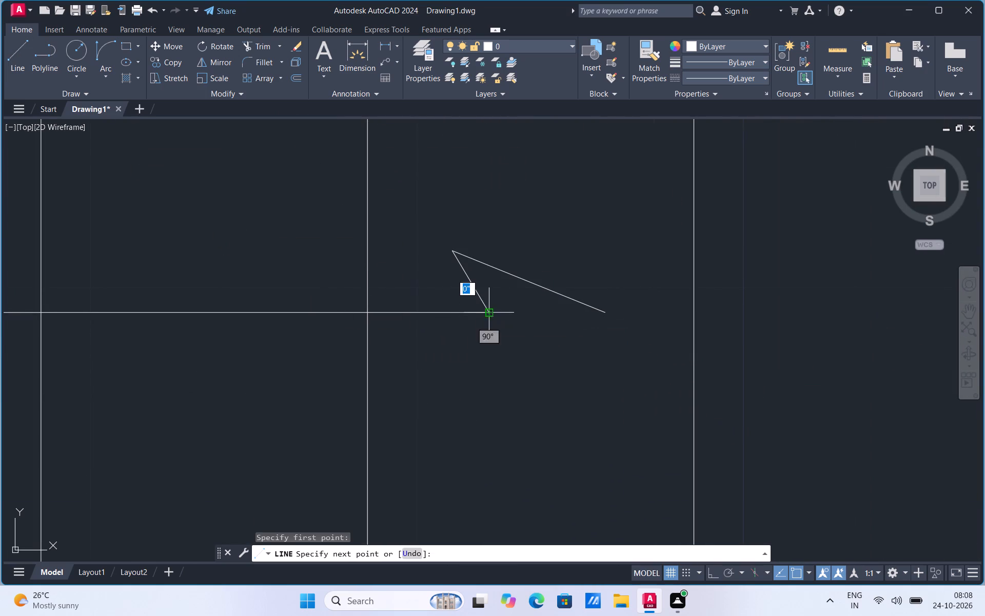
left_click(456, 369)
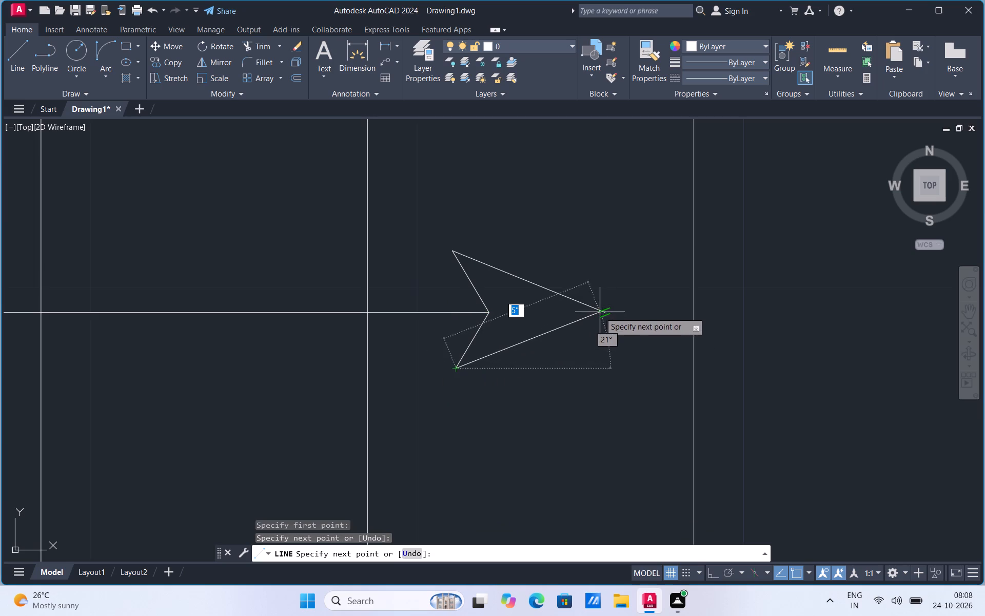
left_click(600, 312)
scroll(617, 383, "down", 2)
key("Escape")
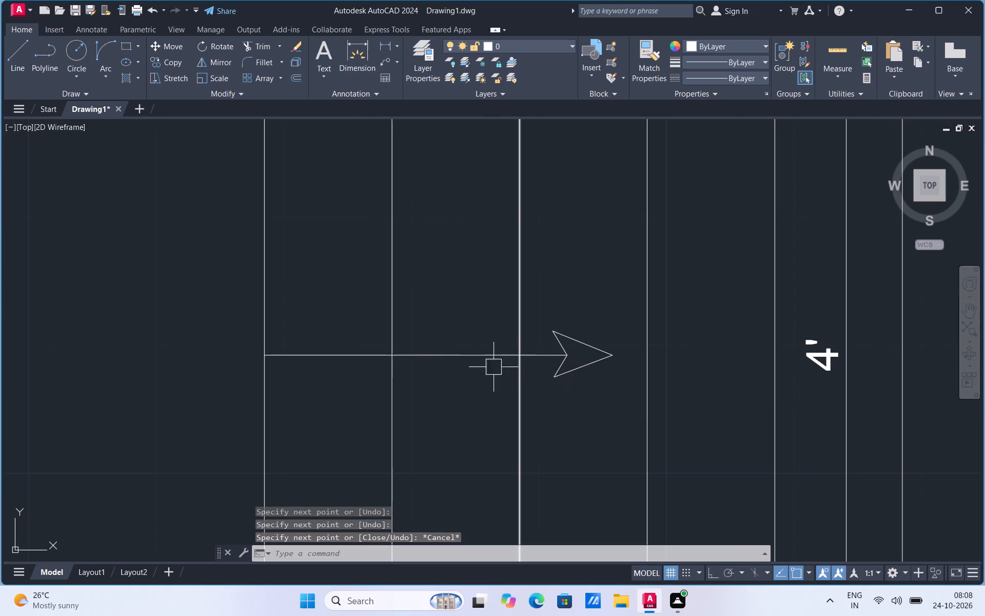
Extend the direction arrow's shaft with a short horizontal line outward from the first tread, beyond the stair's open end.
left_click_drag(14, 54, 18, 72)
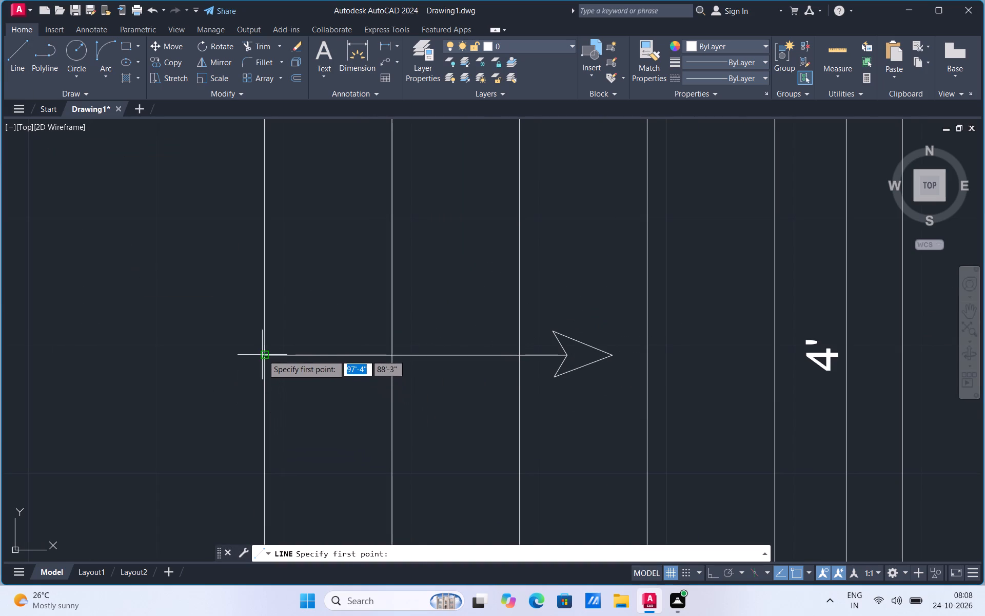
left_click(264, 356)
left_click(171, 356)
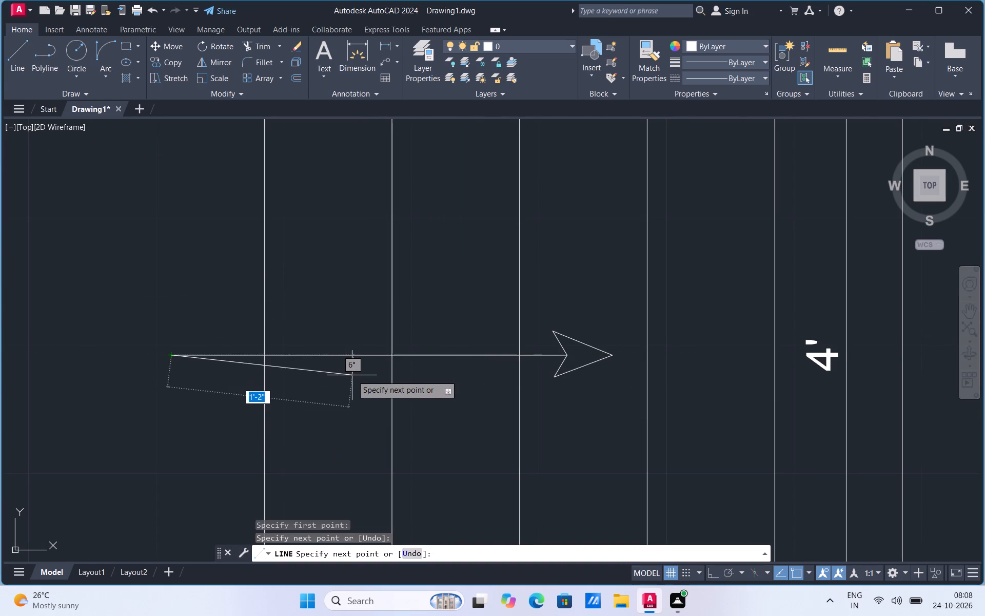
key("Escape")
Add the multiline text UP just outside the stair, beside the tail of the direction arrow.
scroll(420, 380, "down", 4)
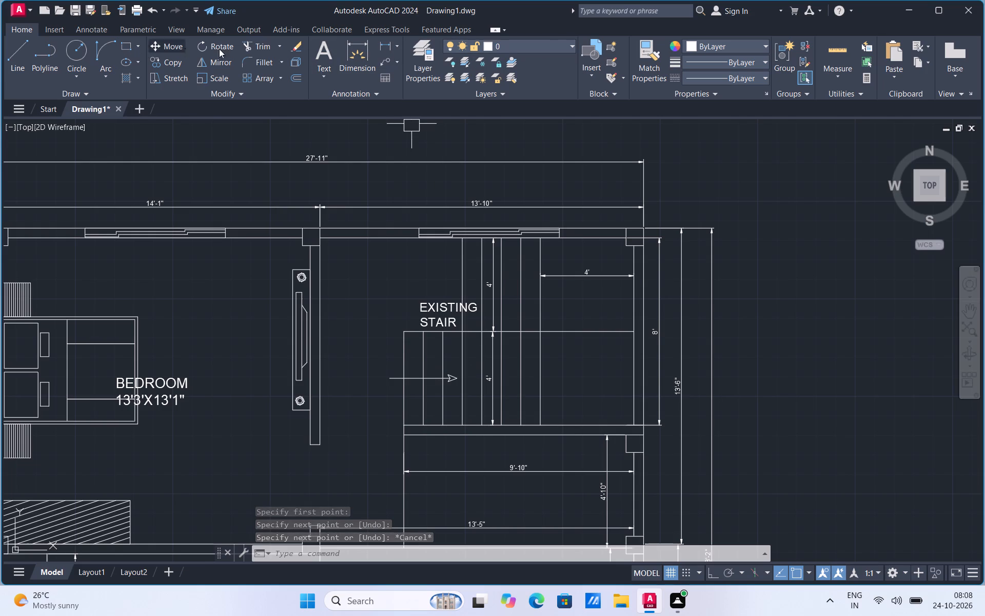
left_click(322, 78)
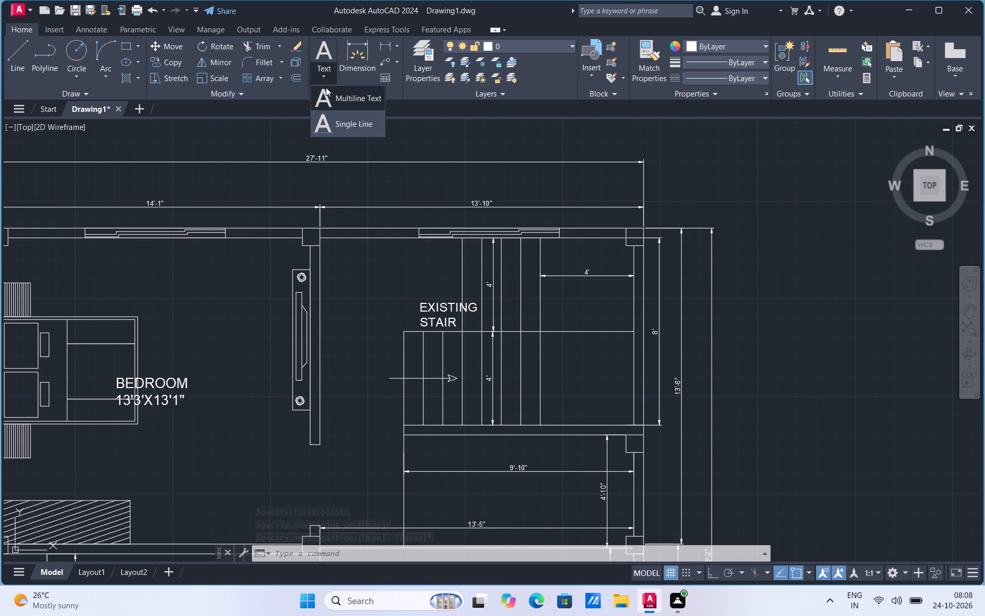
left_click(336, 102)
scroll(394, 392, "up", 2)
left_click_drag(321, 354, 324, 361)
left_click(368, 387)
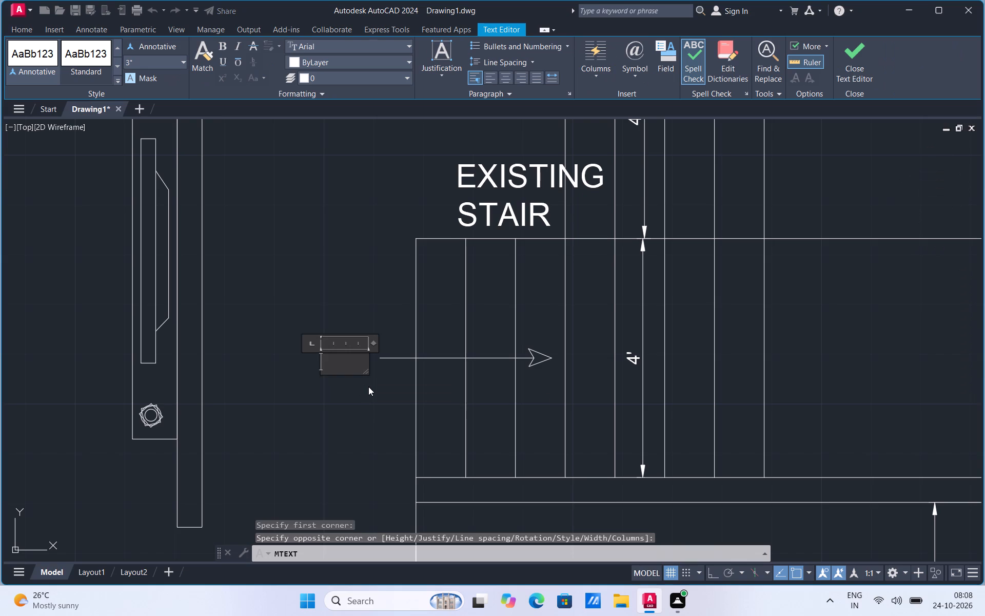
type("UP")
left_click(360, 392)
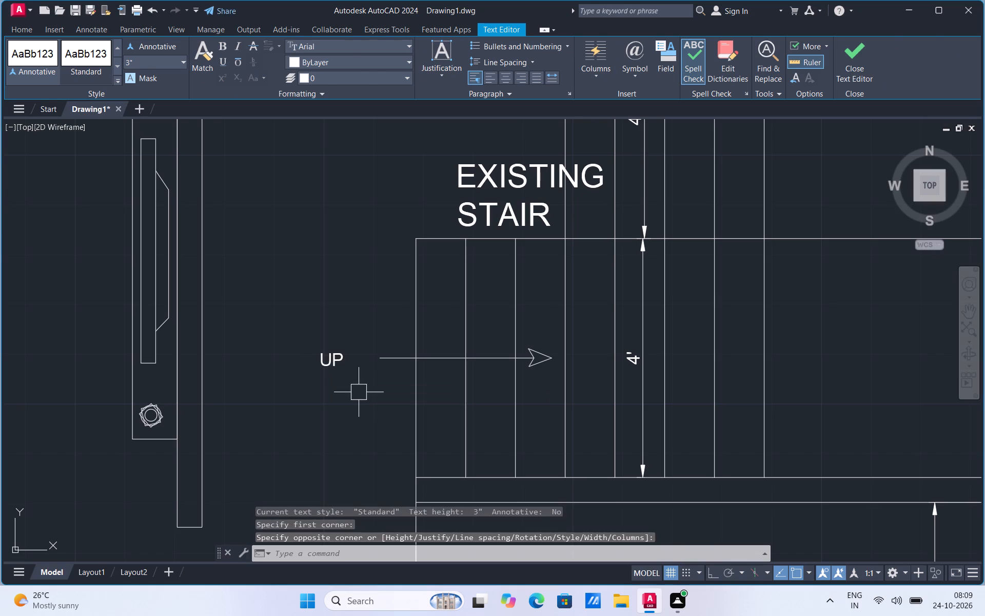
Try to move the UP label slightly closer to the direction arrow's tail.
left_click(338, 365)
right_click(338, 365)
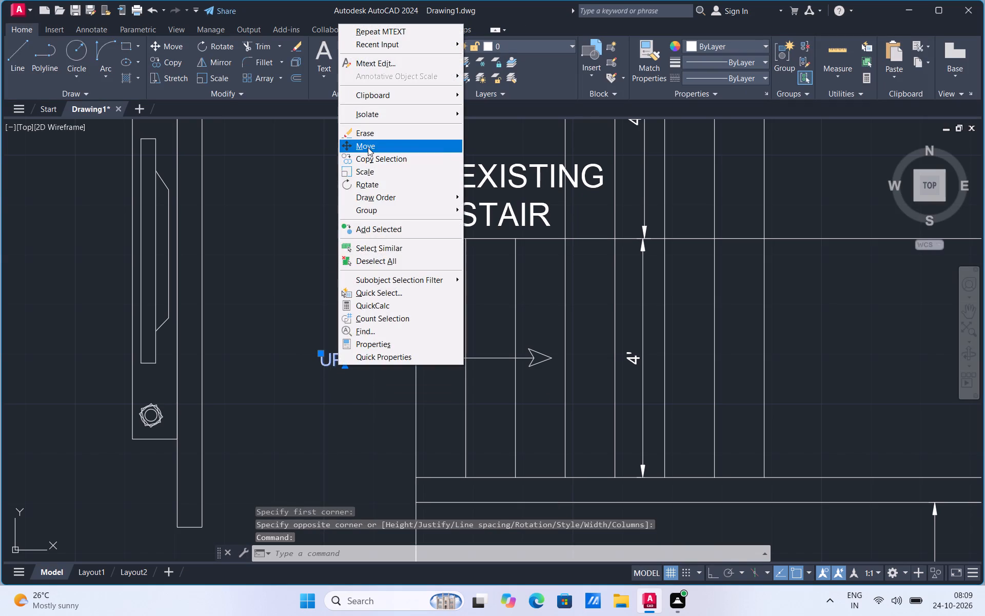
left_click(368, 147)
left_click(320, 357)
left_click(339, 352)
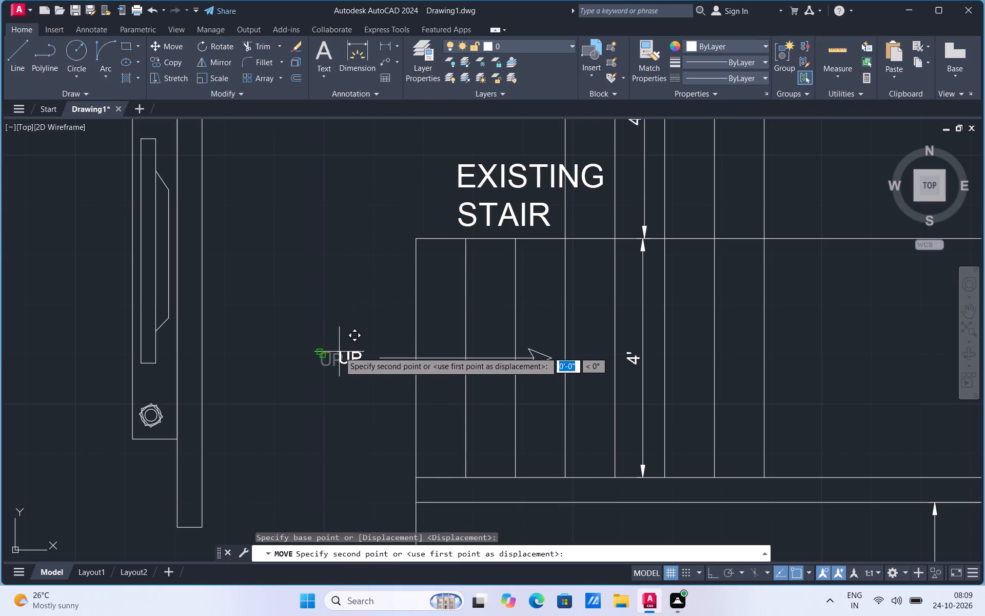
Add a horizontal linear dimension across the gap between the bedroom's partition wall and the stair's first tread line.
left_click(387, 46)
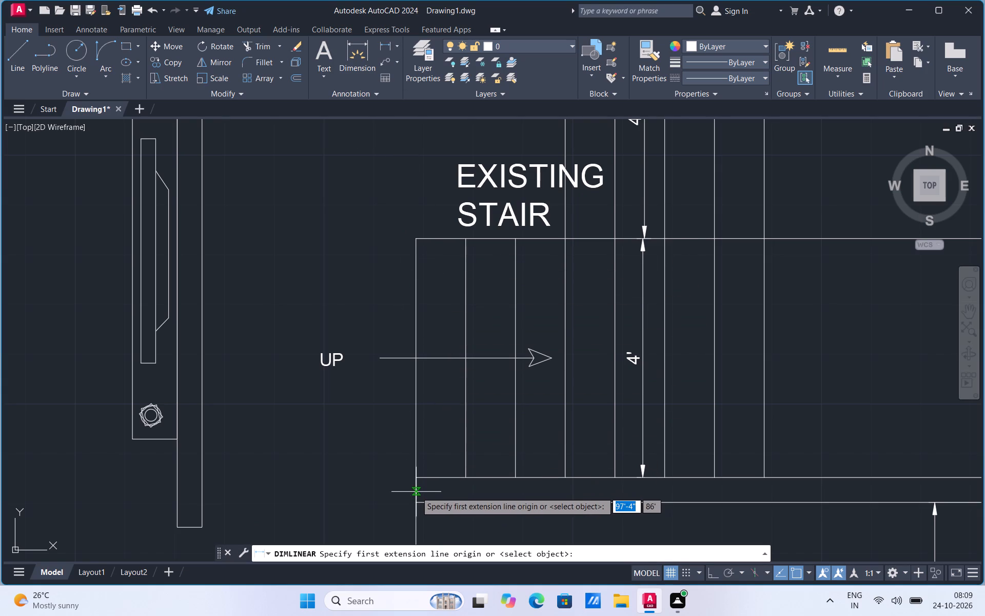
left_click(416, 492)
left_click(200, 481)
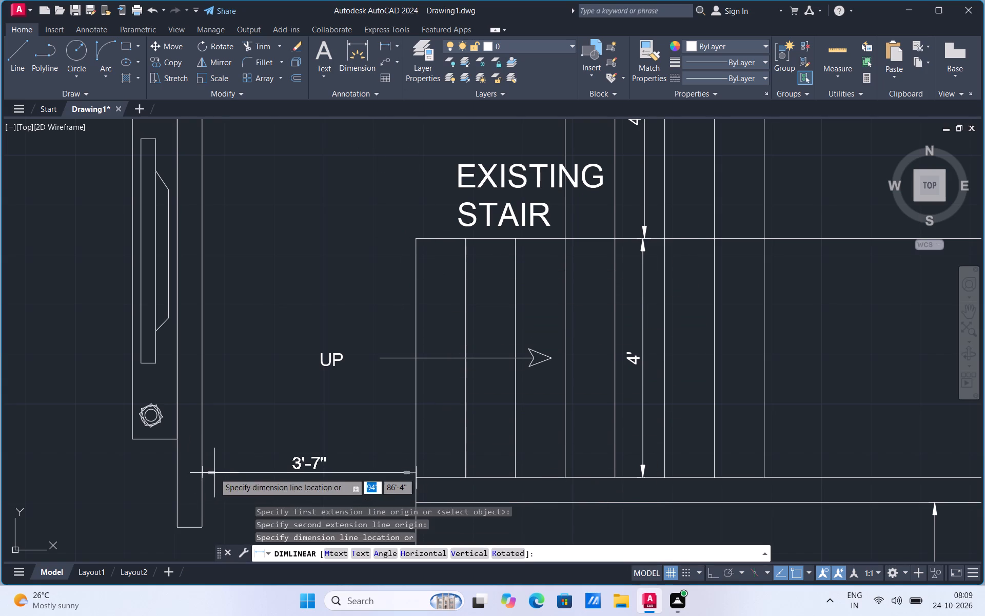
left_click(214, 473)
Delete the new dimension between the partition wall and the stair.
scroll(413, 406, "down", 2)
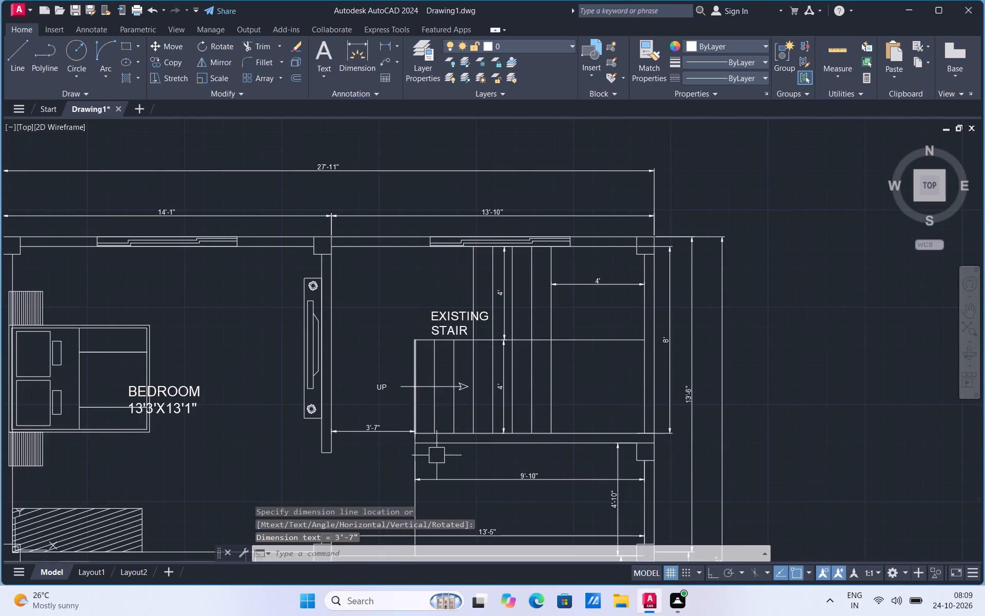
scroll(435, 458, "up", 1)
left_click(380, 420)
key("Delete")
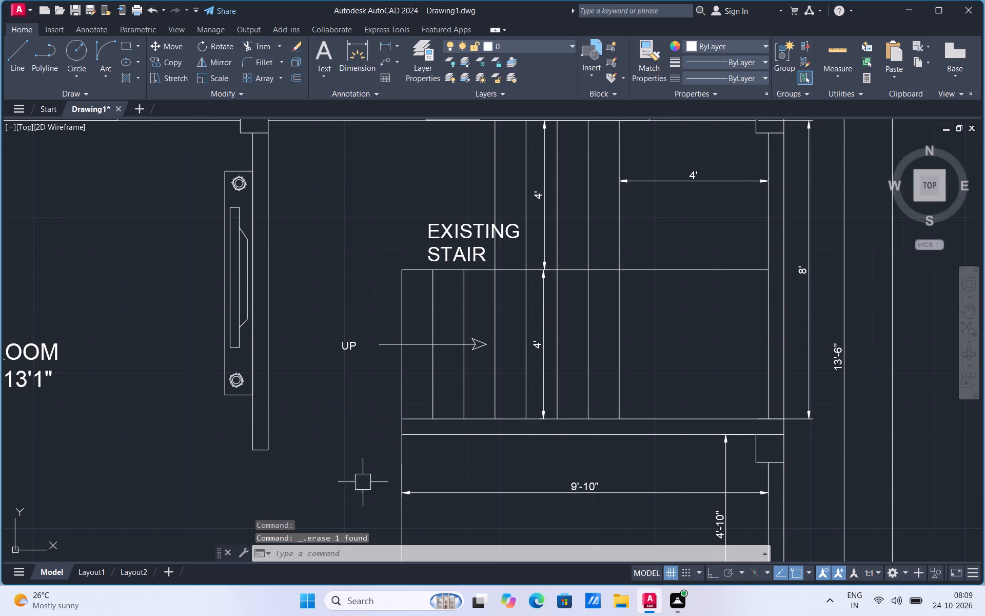
Dimension the gap between the partition wall and the stair horizontally, aligned with the thin wall below the lower flight.
left_click(385, 46)
scroll(305, 422, "up", 1)
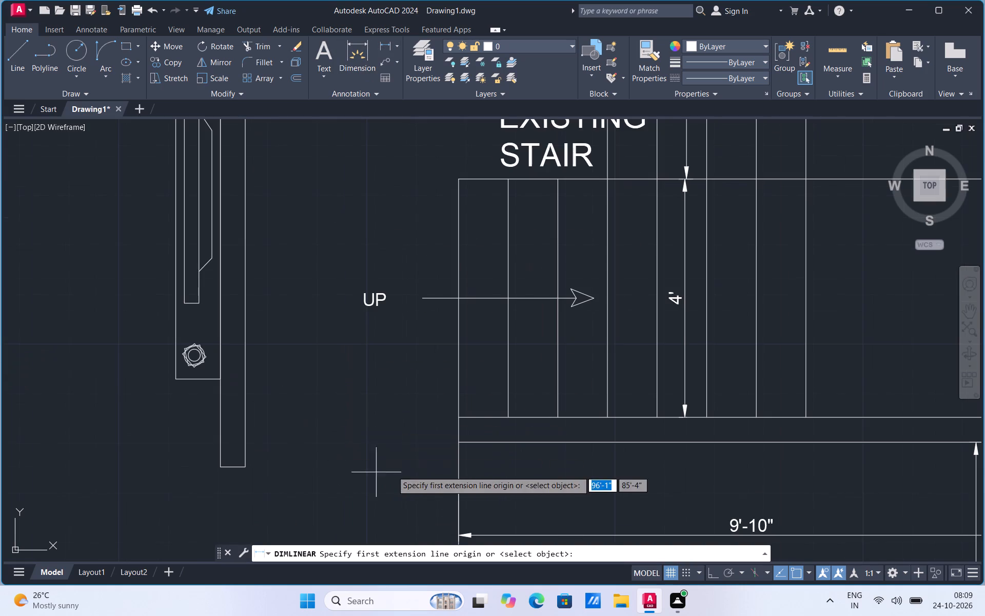
left_click(457, 431)
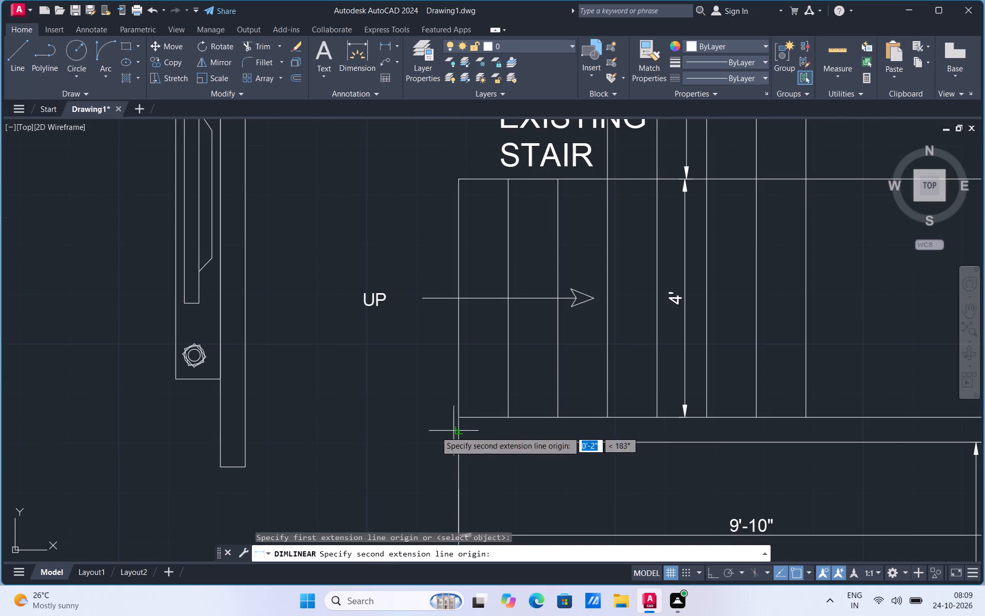
left_click(244, 432)
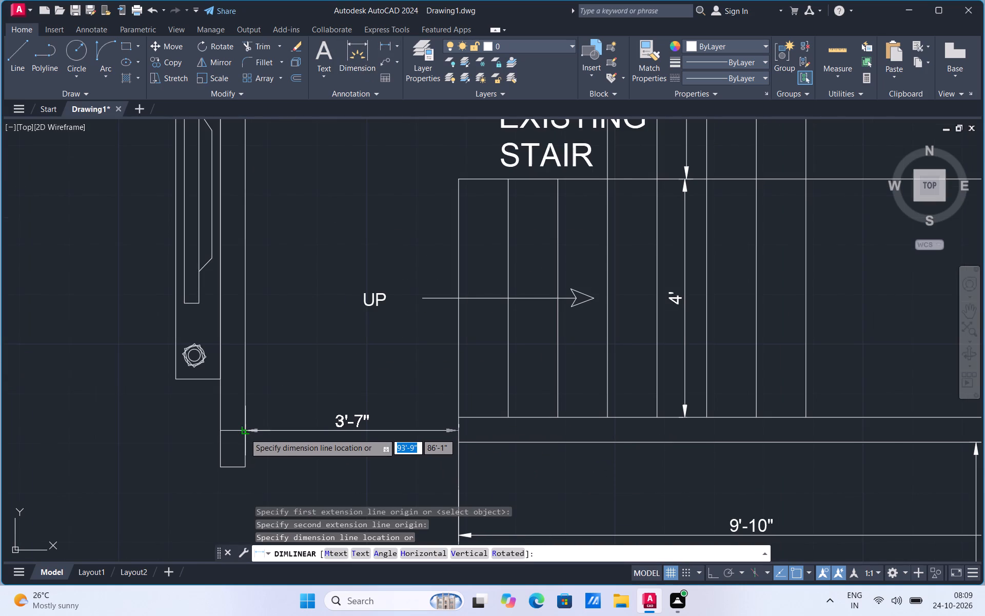
left_click(245, 433)
Delete the two 13'-5" horizontal dimensions above and below the line separating the stair area from the living room.
scroll(395, 407, "down", 1)
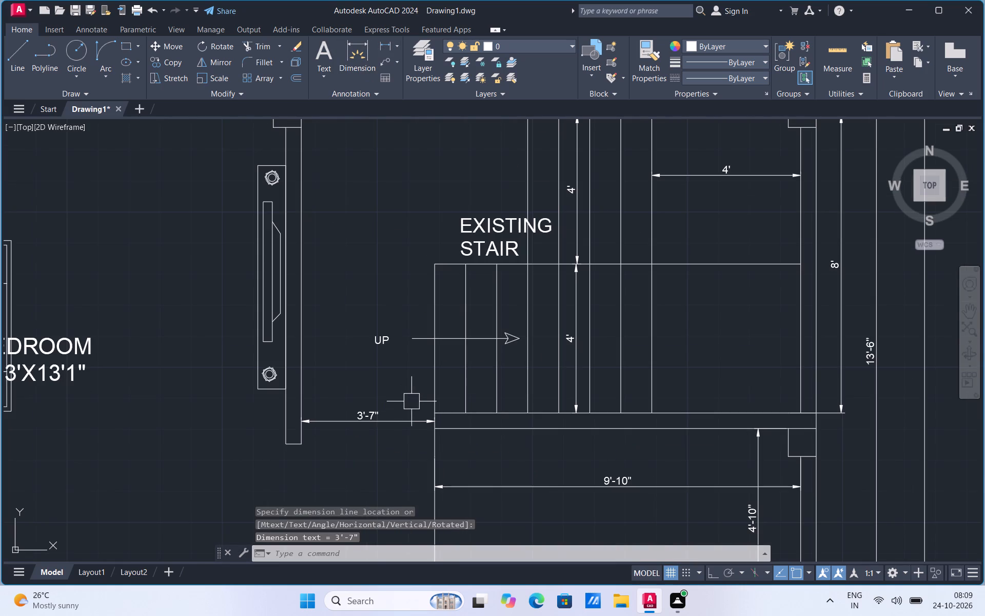
scroll(413, 401, "down", 1)
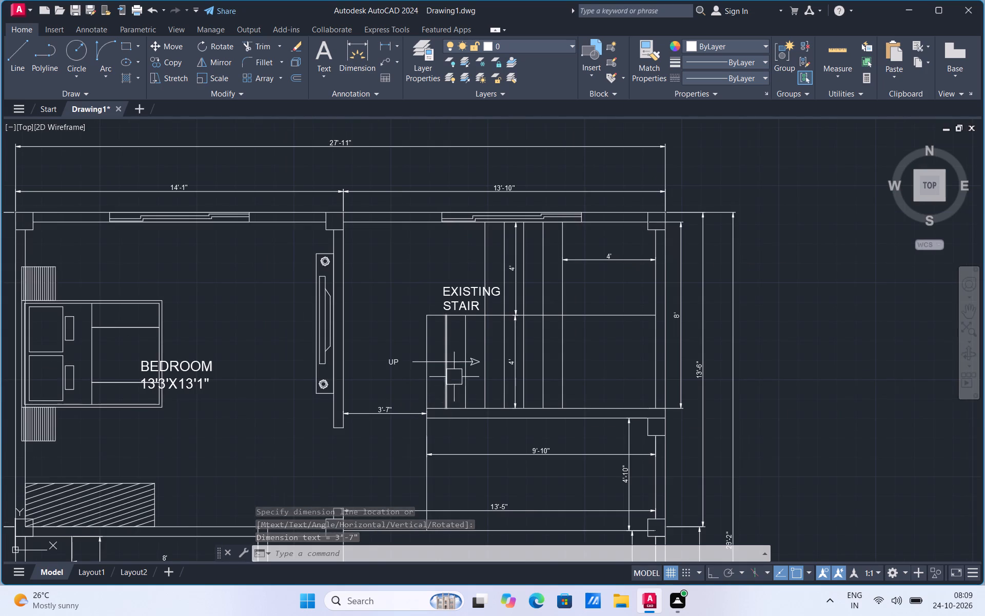
scroll(474, 286, "down", 2)
scroll(512, 342, "up", 2)
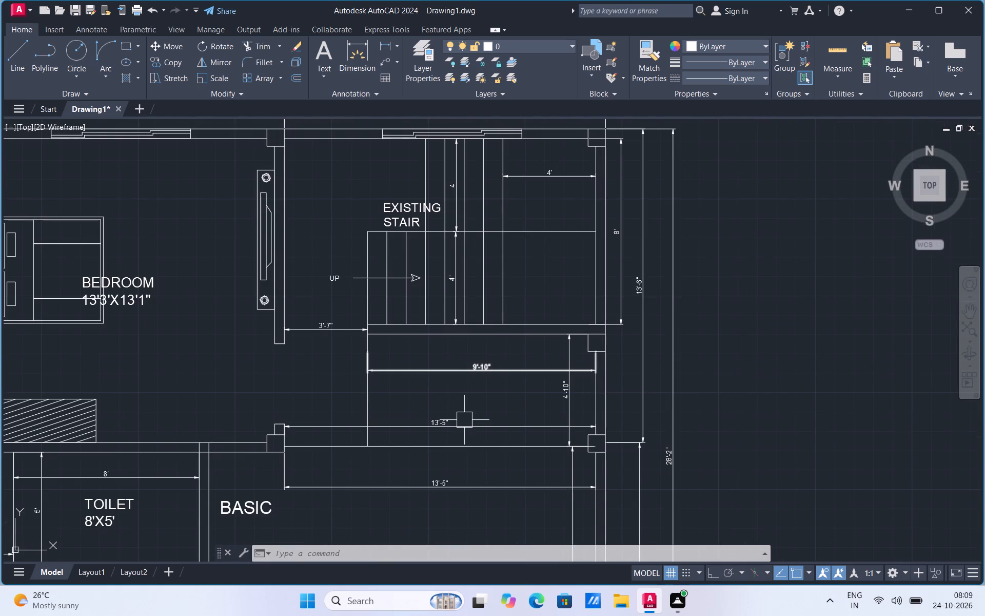
scroll(454, 369, "down", 1)
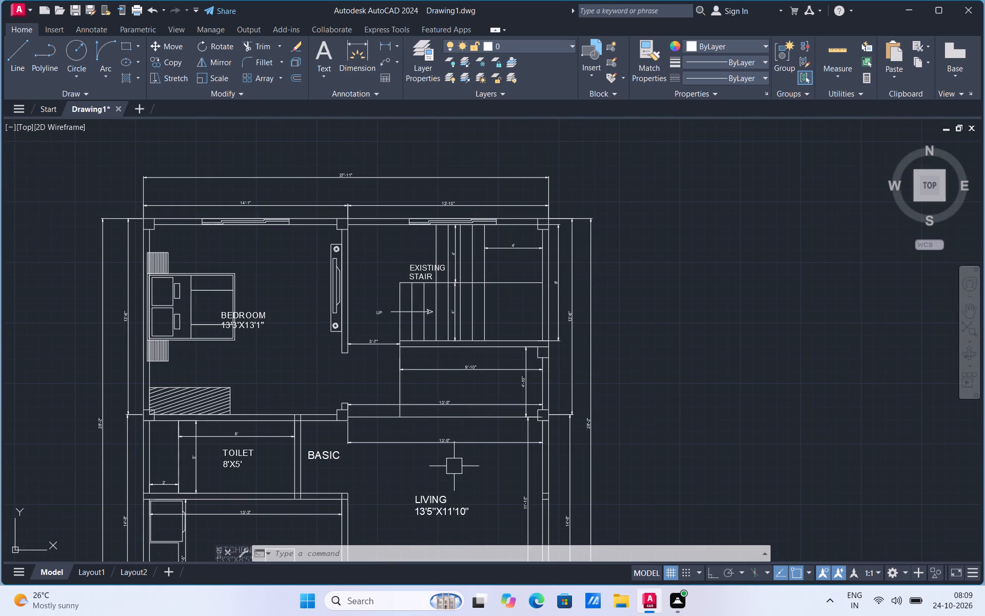
scroll(454, 466, "up", 1)
left_click(457, 434)
left_click(464, 361)
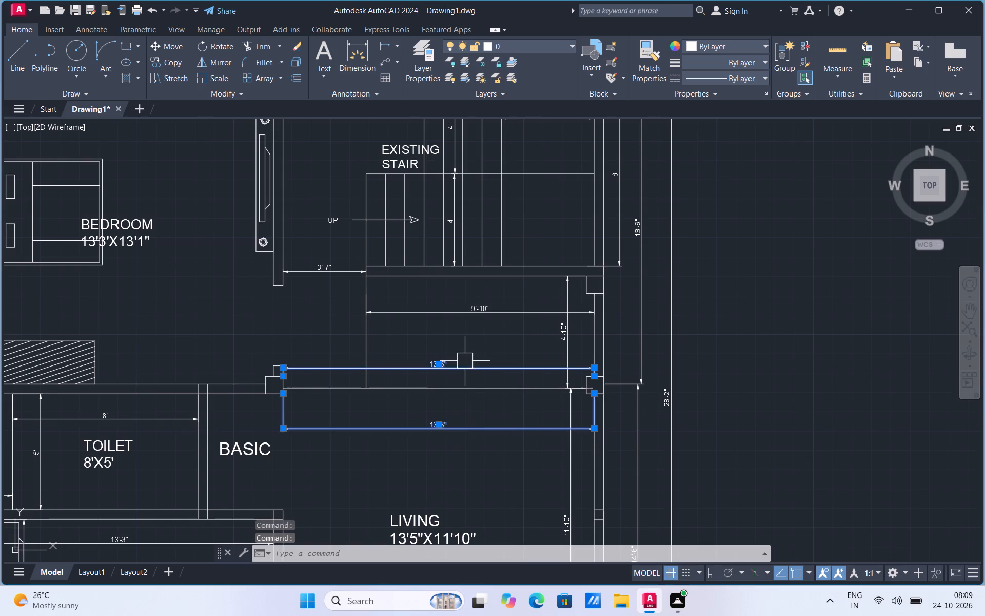
key("Delete")
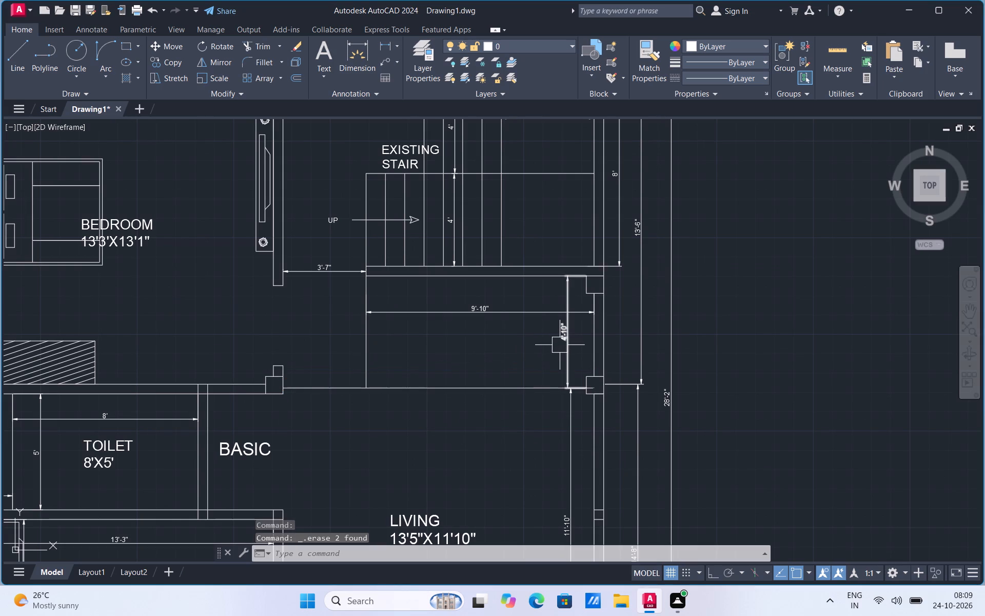
With Ortho on, draw a 9'-6" horizontal line from the lower column's bottom corner and close it up to the enclosure's vertical edge.
scroll(560, 345, "up", 1)
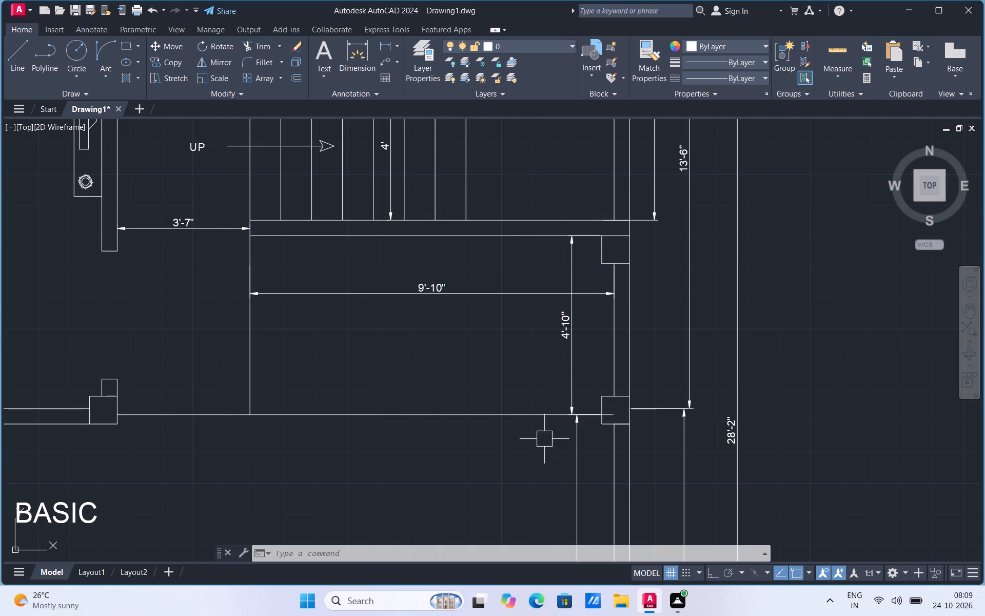
scroll(562, 440, "up", 1)
scroll(647, 438, "down", 1)
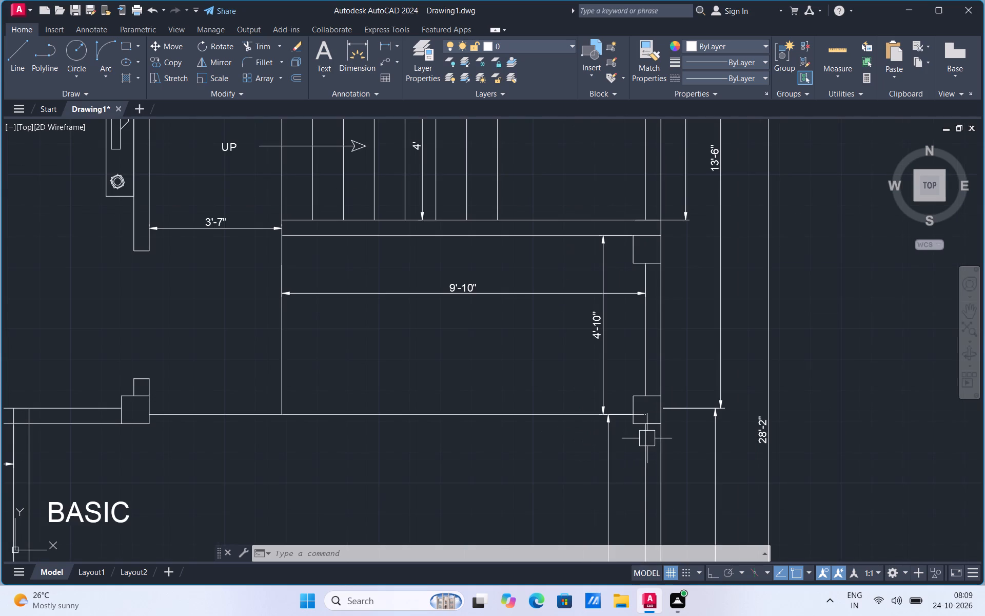
left_click(25, 67)
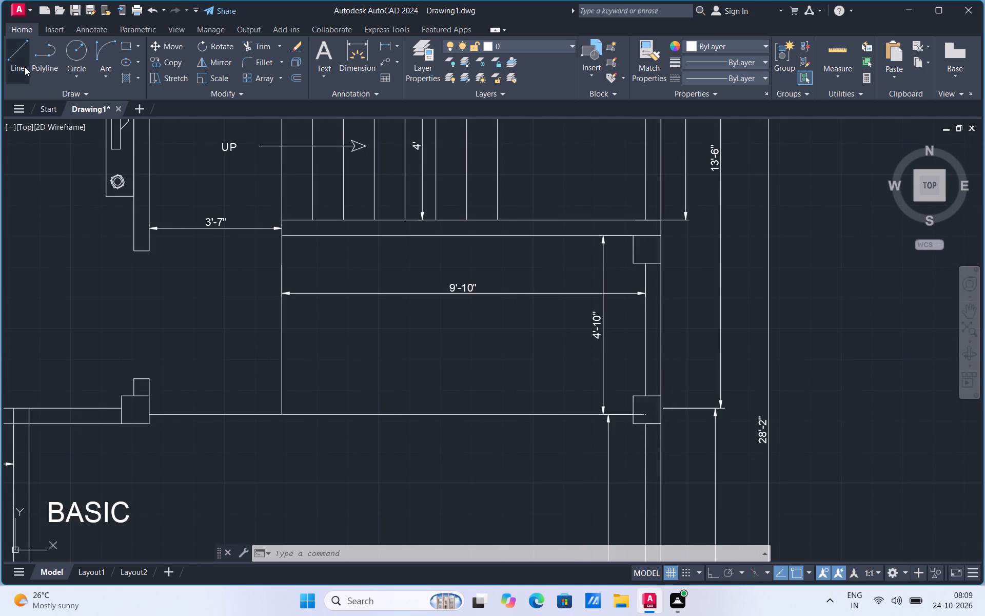
left_click(636, 424)
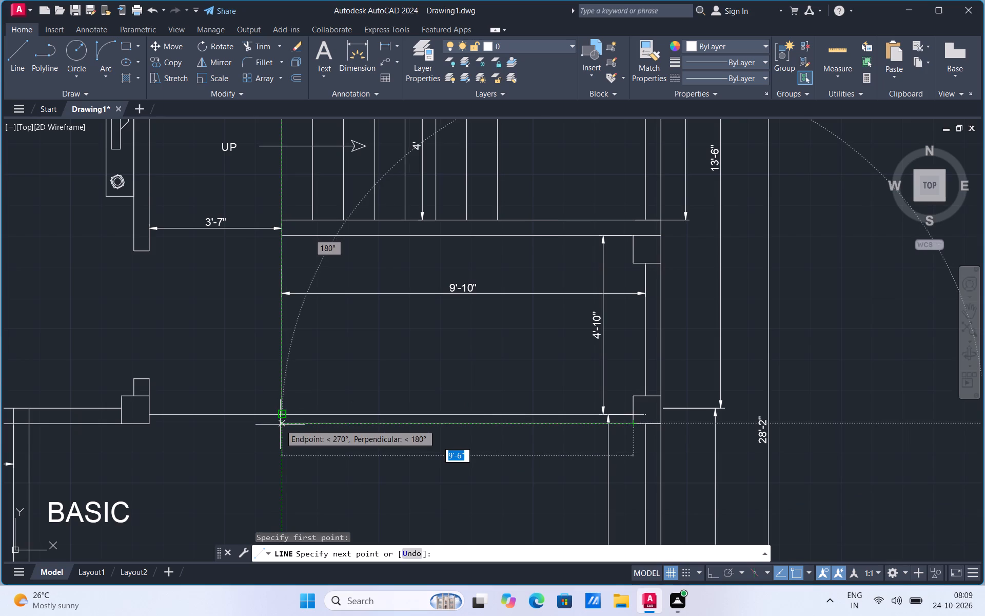
scroll(280, 425, "up", 2)
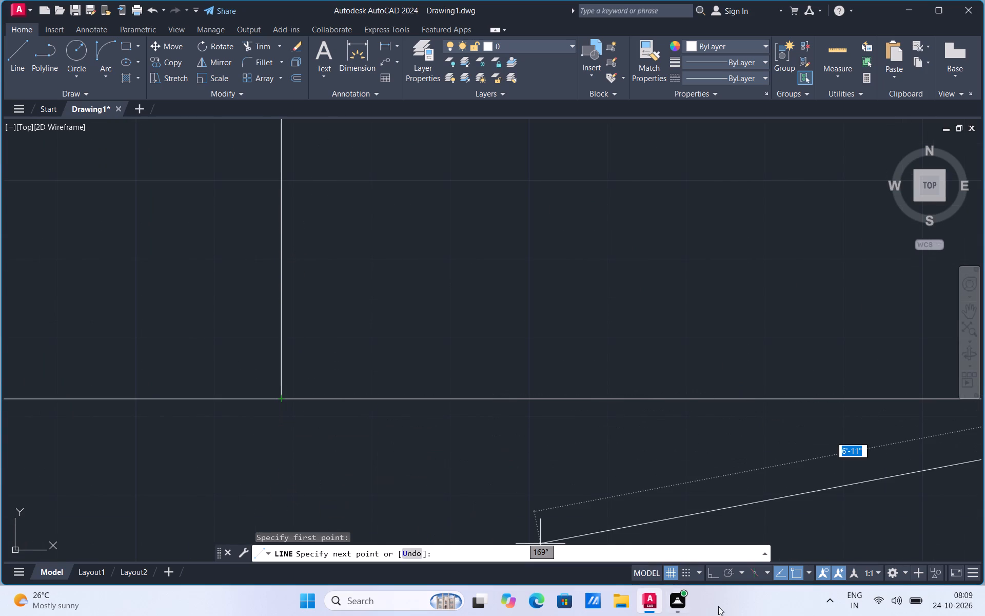
left_click(716, 573)
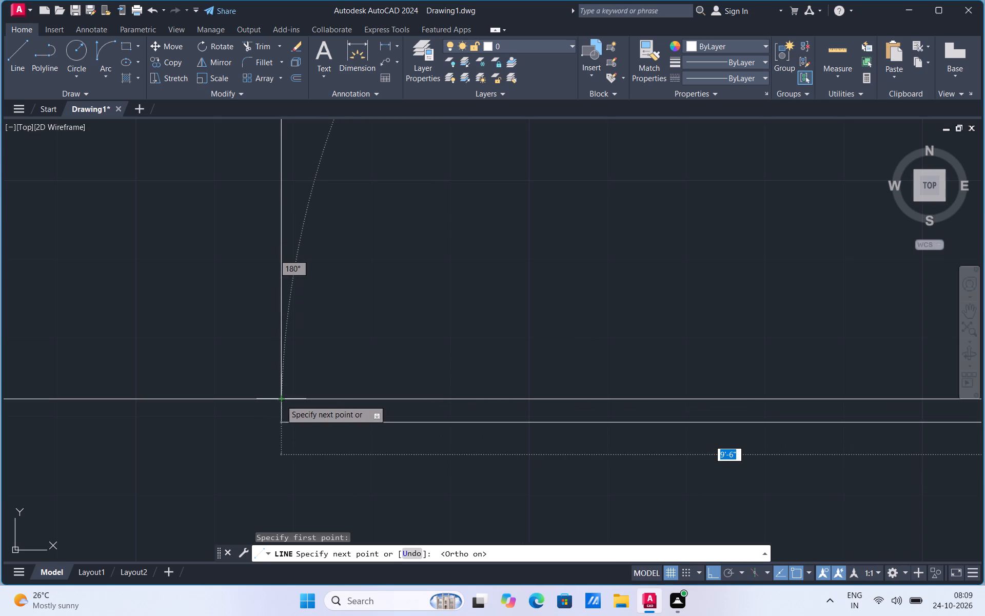
left_click(281, 424)
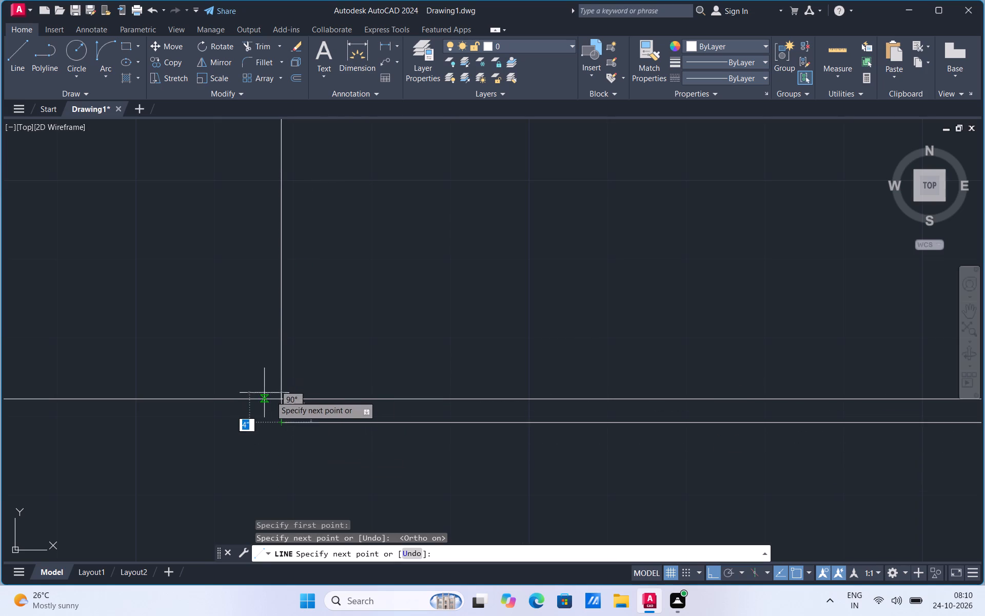
left_click(279, 399)
key("Escape")
Trim the boundary line spanning the opening between the bedroom-side column and the enclosure below the stair.
scroll(390, 485, "down", 1)
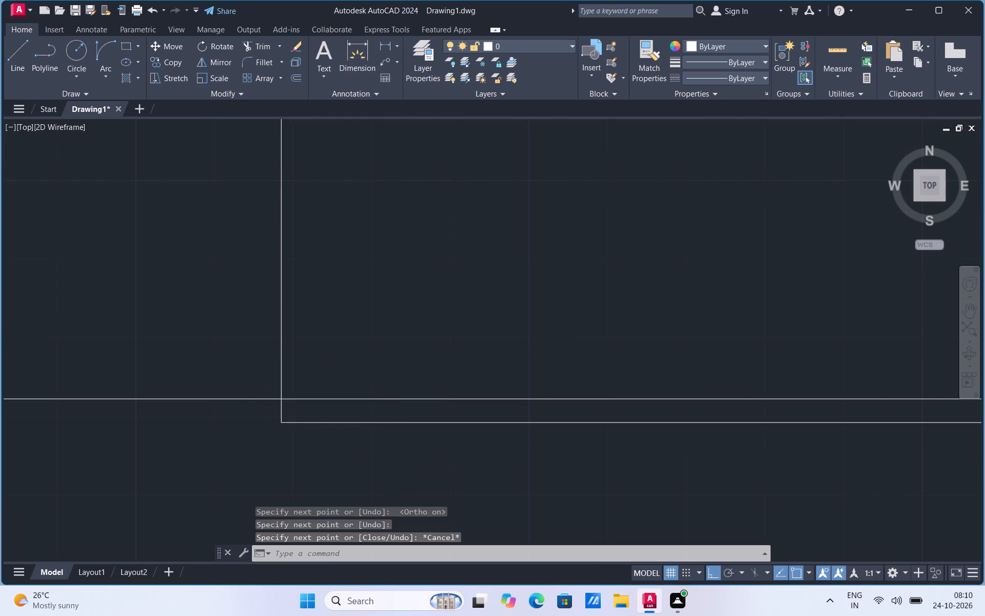
scroll(390, 485, "down", 2)
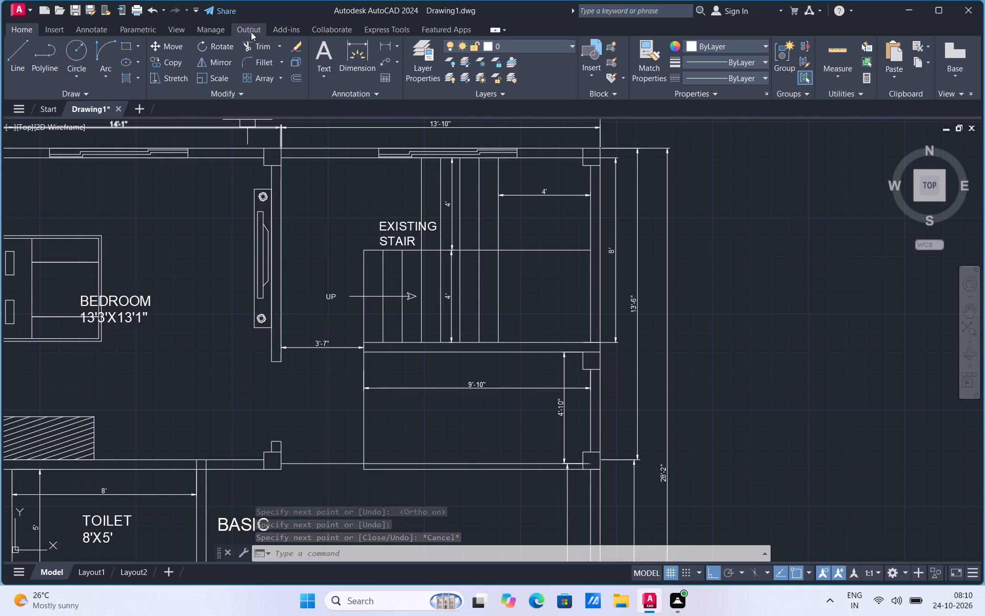
left_click(253, 49)
left_click_drag(317, 414, 312, 476)
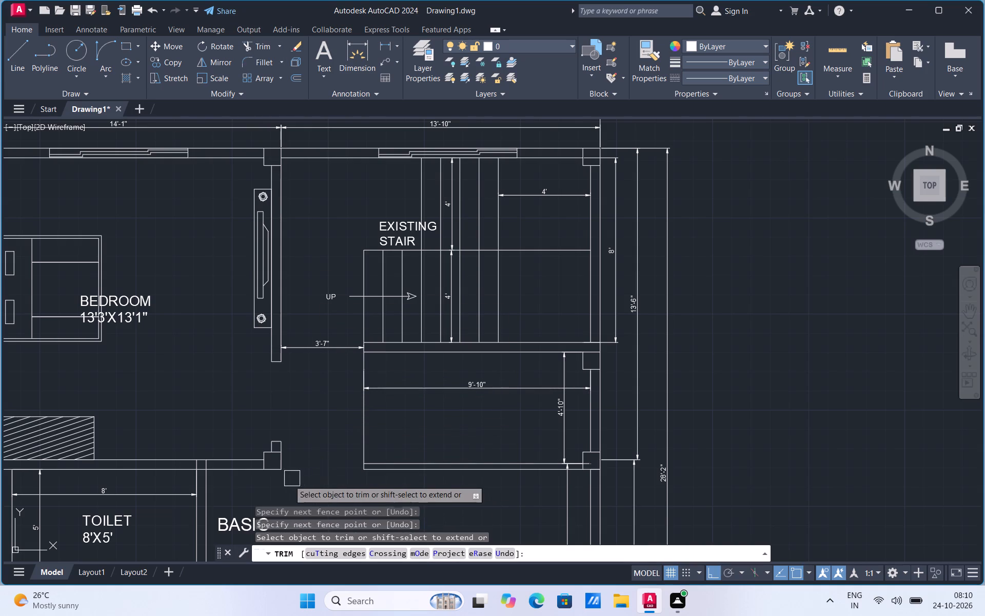
Trim the line separating the short wall stub from the bedroom-side column.
scroll(282, 467, "up", 3)
left_click(254, 405)
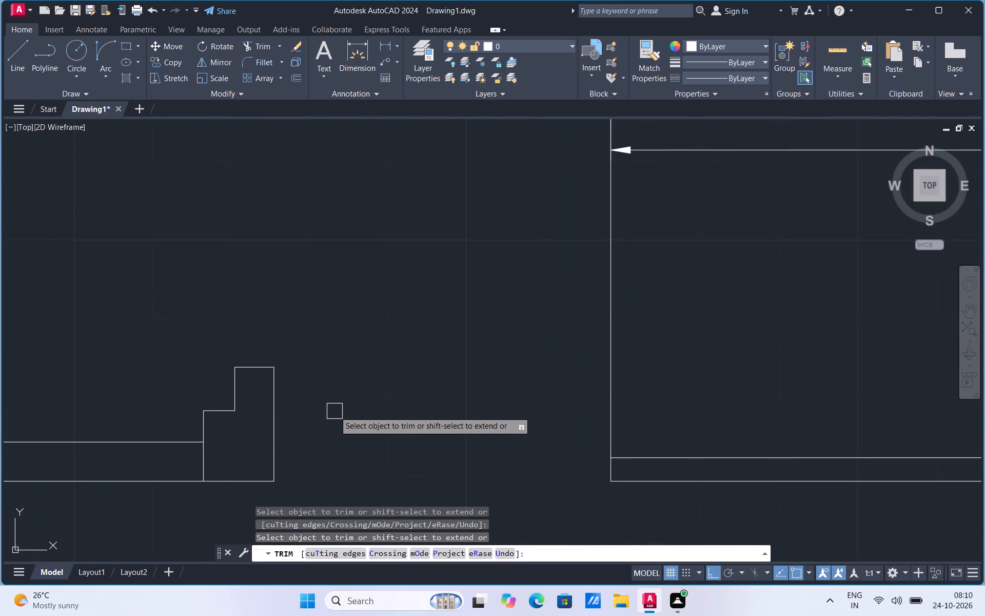
Undo the last trim at the bedroom-side column, restoring the line between the wall stub and the column.
scroll(358, 406, "down", 2)
key("ctrl+z")
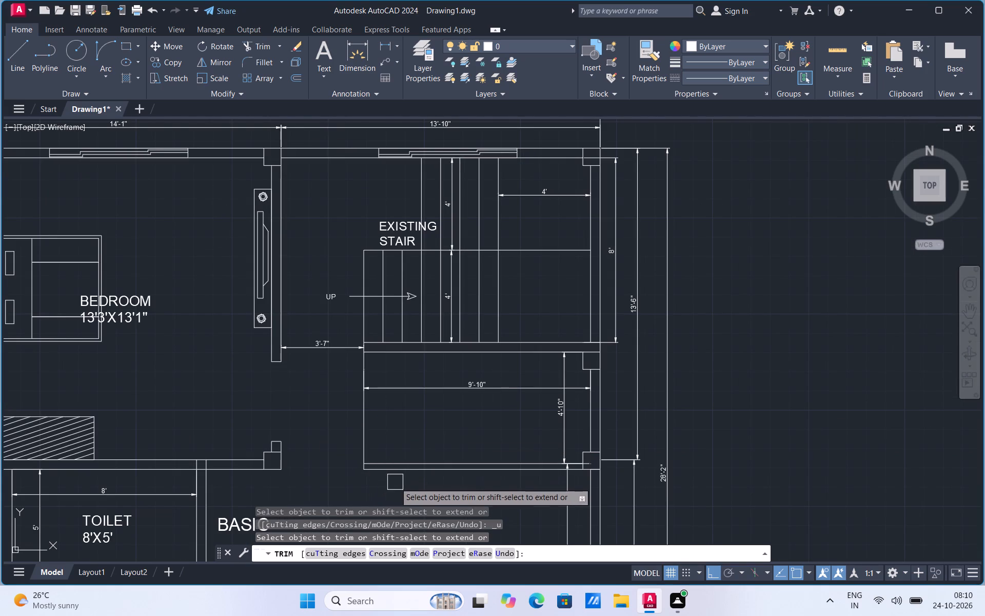
key("Escape")
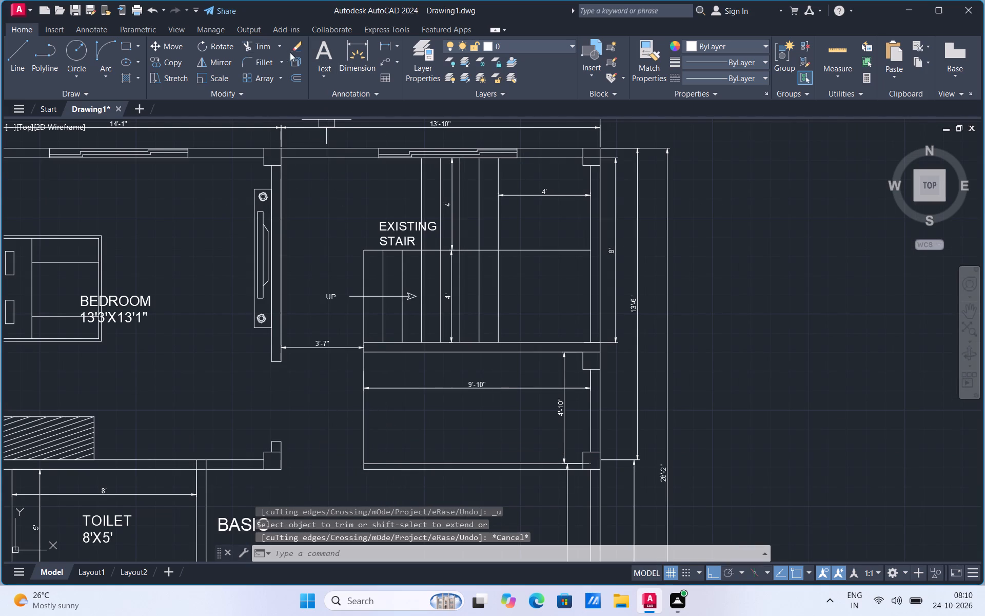
Trim away the vertical line closing the open end of the enclosure below the stair.
left_click(265, 48)
left_click_drag(330, 420, 411, 418)
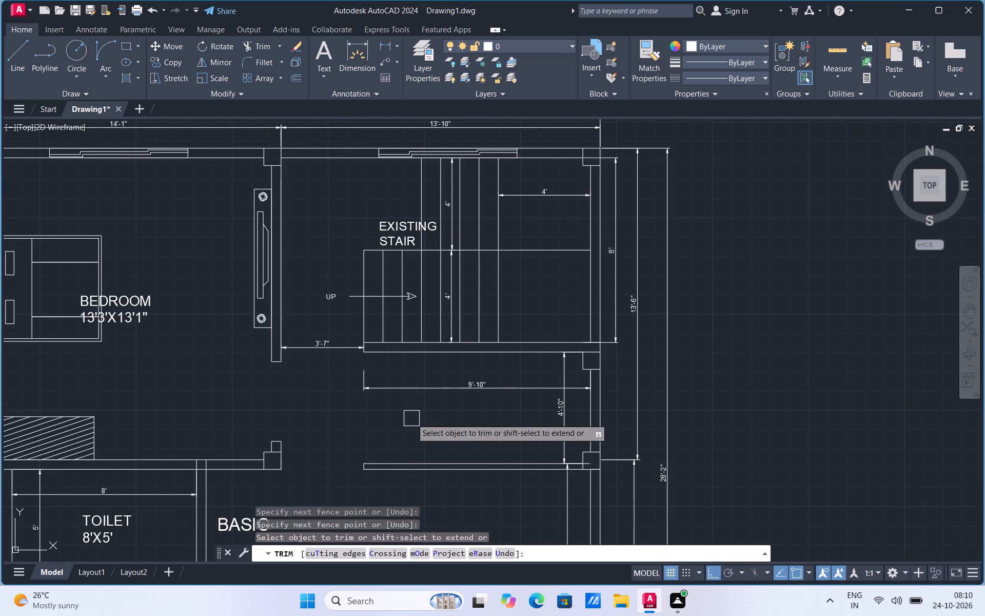
scroll(411, 418, "down", 1)
scroll(420, 465, "up", 2)
key("Escape")
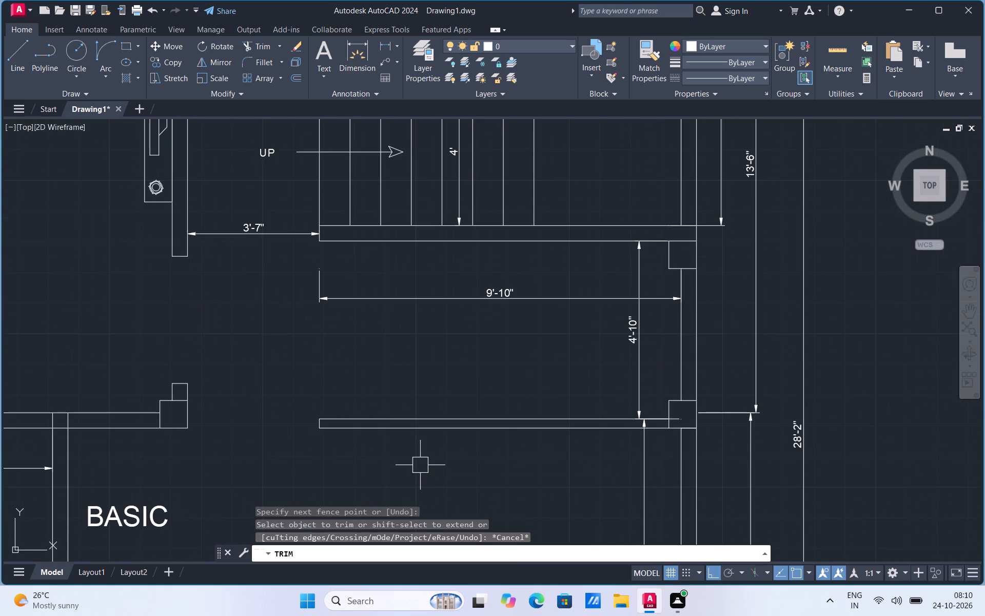
Trim the piece of the thin partition wall's upper line that runs inside the lower outer-wall column.
left_click(264, 52)
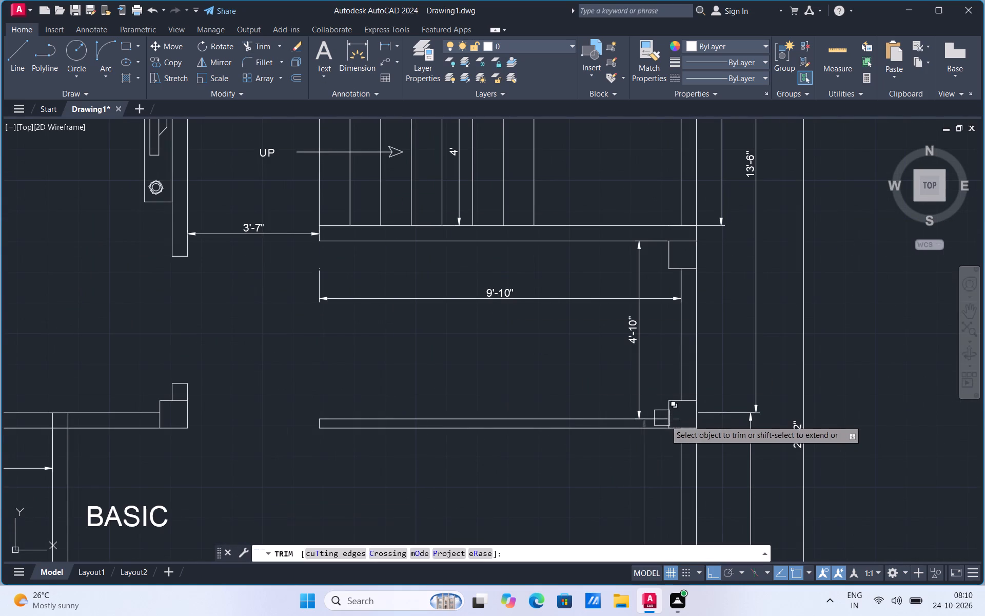
scroll(675, 410, "up", 2)
left_click(677, 432)
scroll(654, 374, "down", 3)
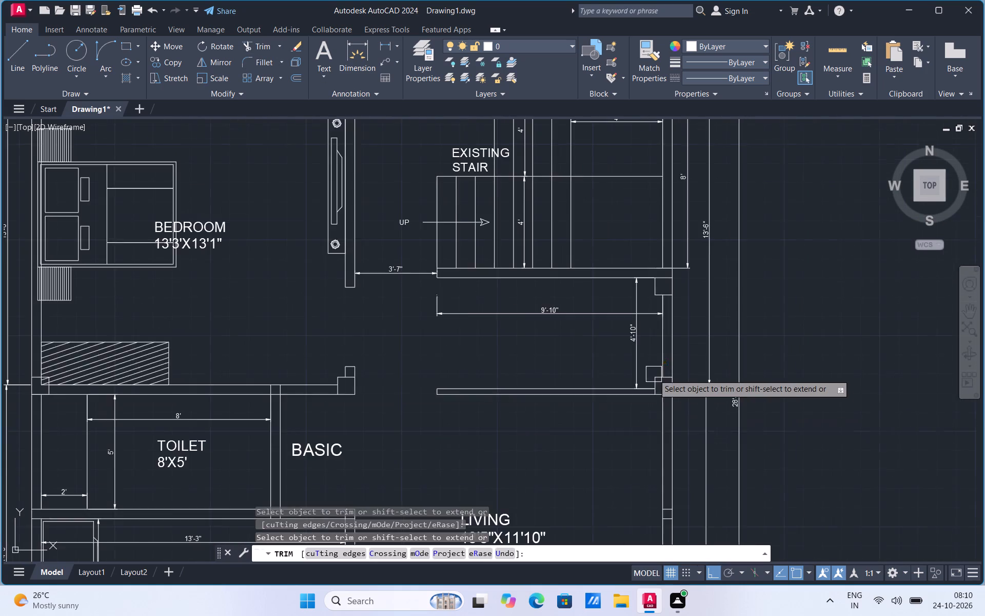
scroll(654, 374, "down", 2)
scroll(638, 405, "up", 2)
key("Escape")
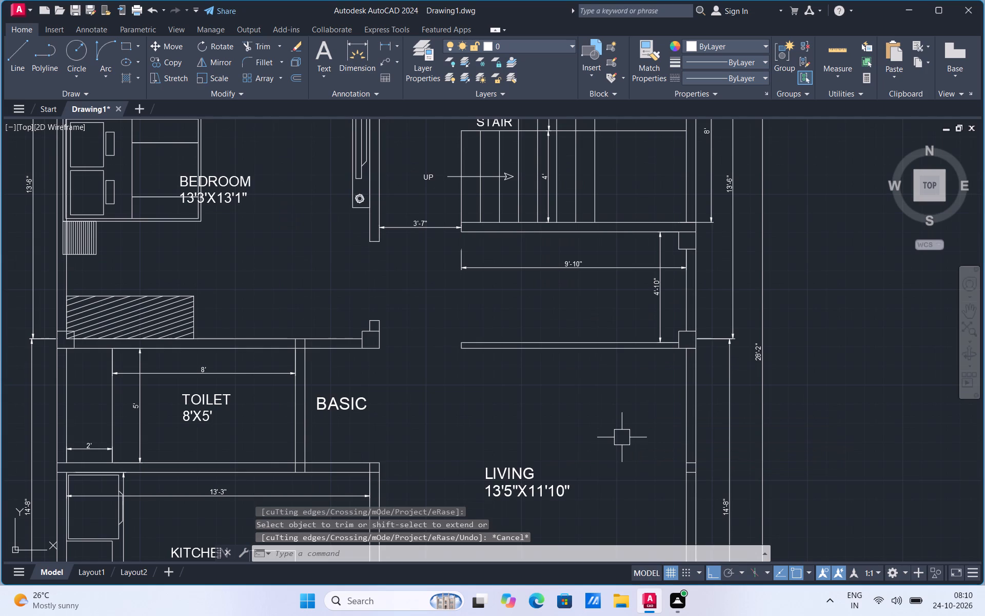
Copy the bedroom's TV unit to the empty space beside the plan, outside the stair-side outer wall.
scroll(623, 418, "down", 1)
scroll(456, 201, "up", 1)
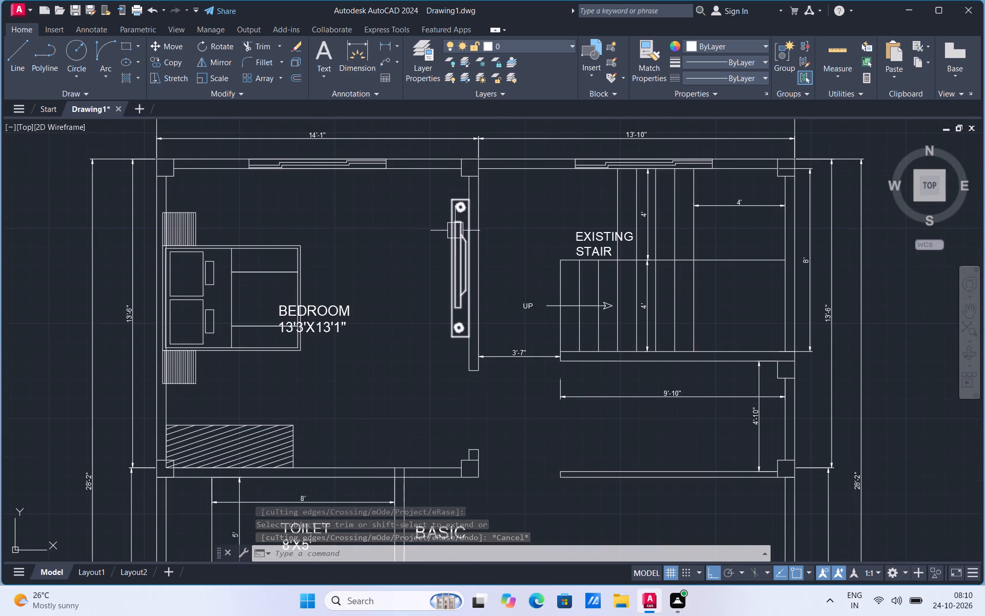
left_click(455, 230)
right_click(455, 230)
left_click_drag(477, 336, 476, 330)
left_click(450, 264)
scroll(456, 260, "down", 3)
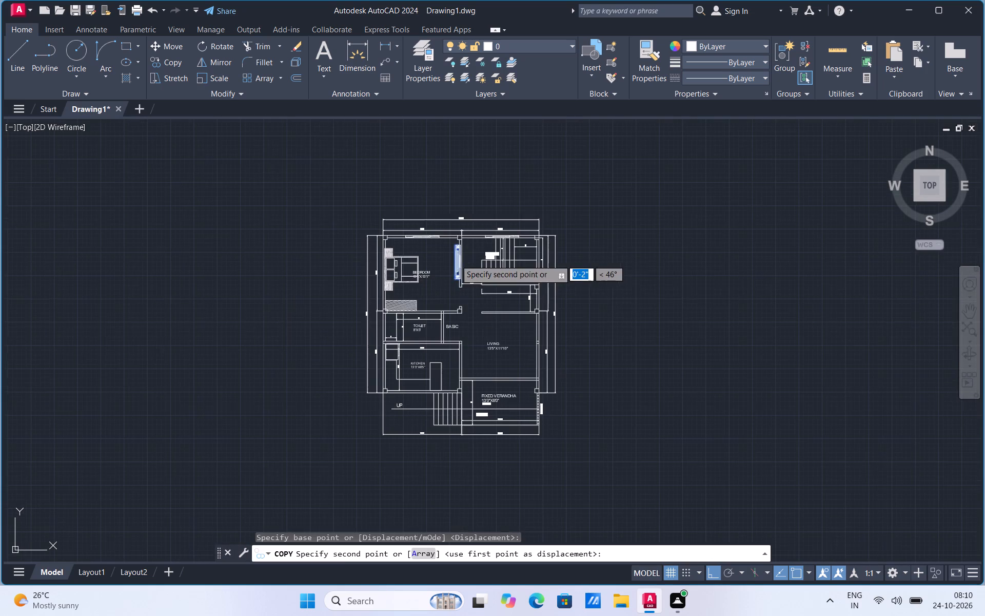
left_click(615, 281)
key("Escape")
Rotate the copied TV unit a quarter turn with Ortho on so it lies horizontally with its flat back upward.
left_click(611, 265)
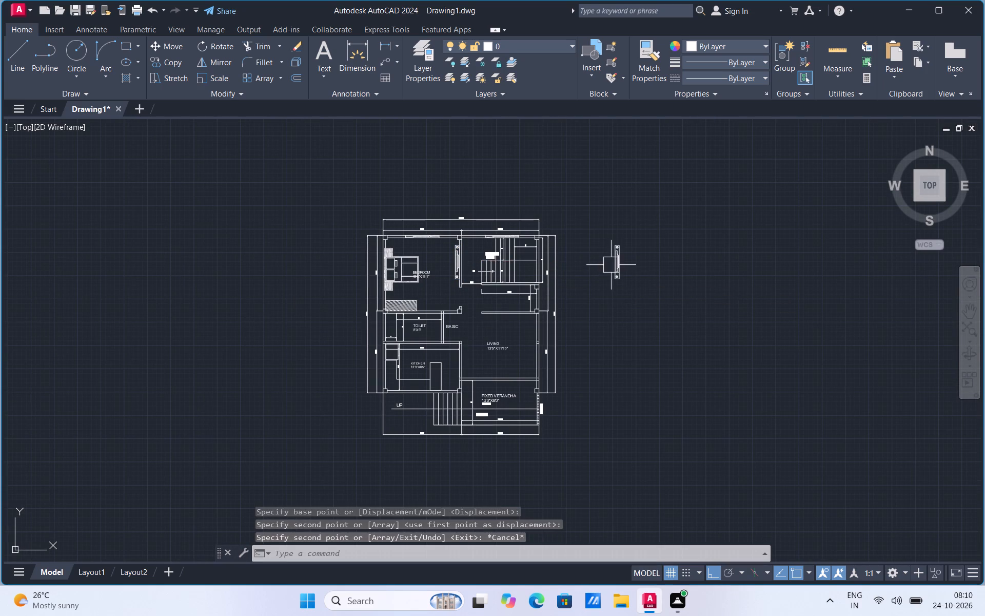
right_click(611, 265)
left_click(651, 392)
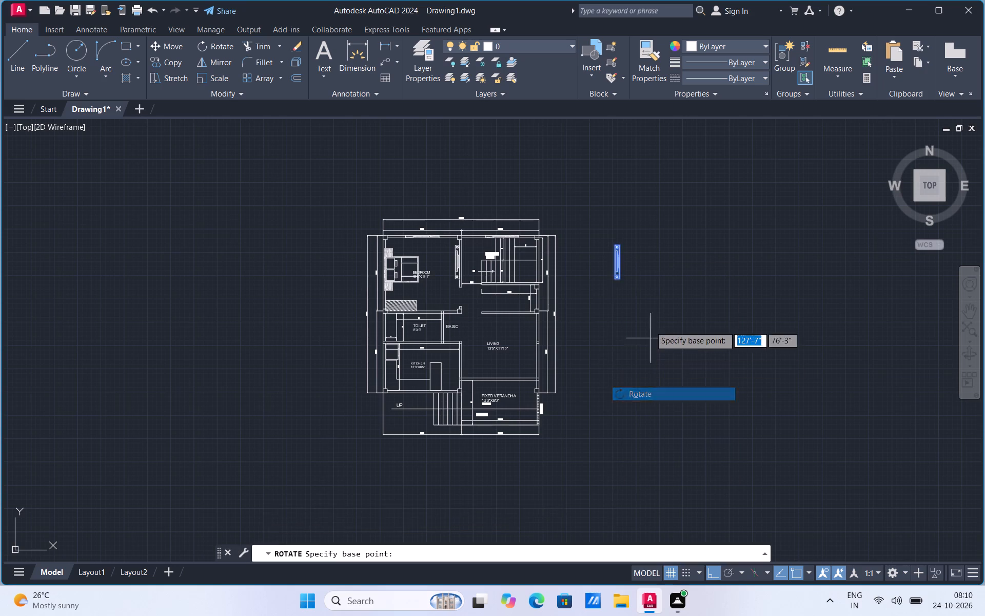
scroll(629, 282, "up", 2)
left_click(606, 275)
left_click(619, 238)
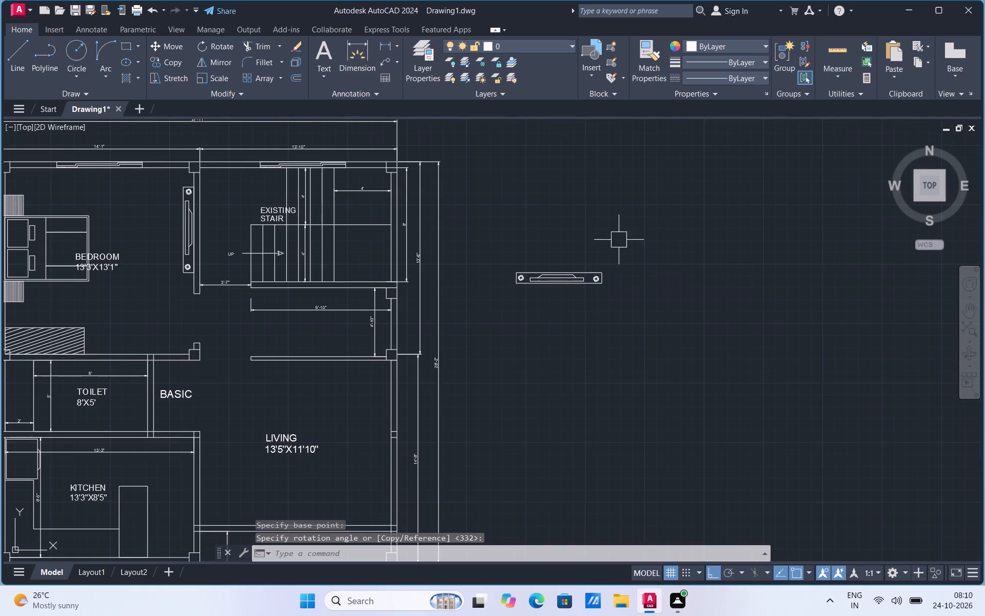
Move the rotated TV unit from its top-edge midpoint onto the living-room face of the thin partition wall.
left_click(573, 283)
right_click(573, 283)
left_click(612, 376)
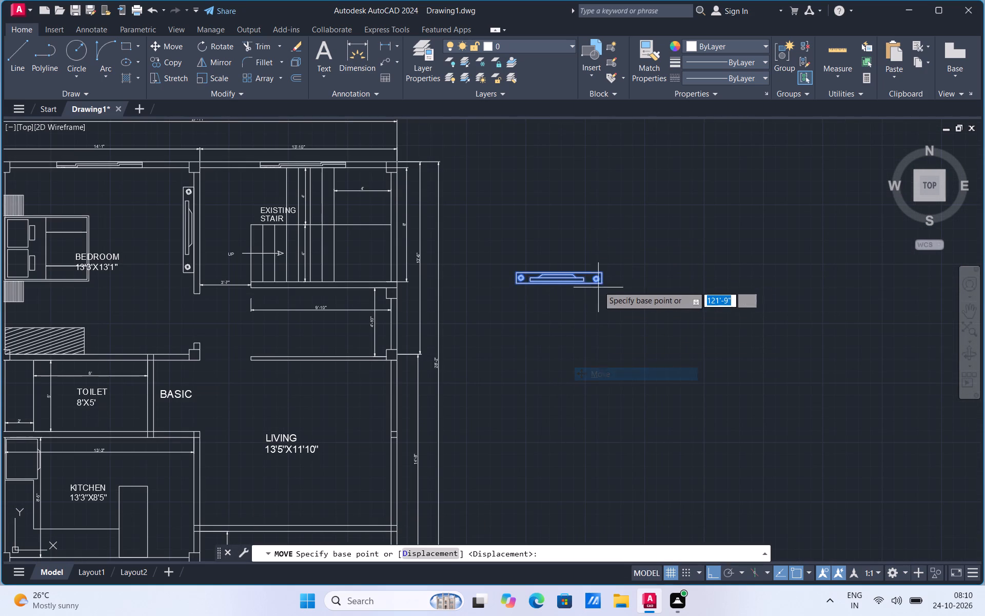
left_click(558, 272)
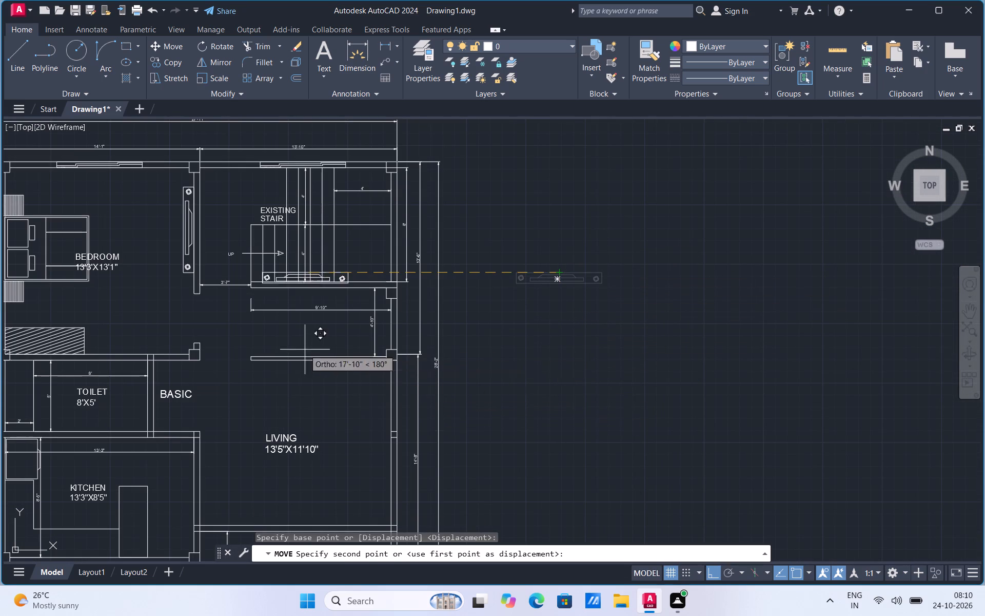
left_click(322, 360)
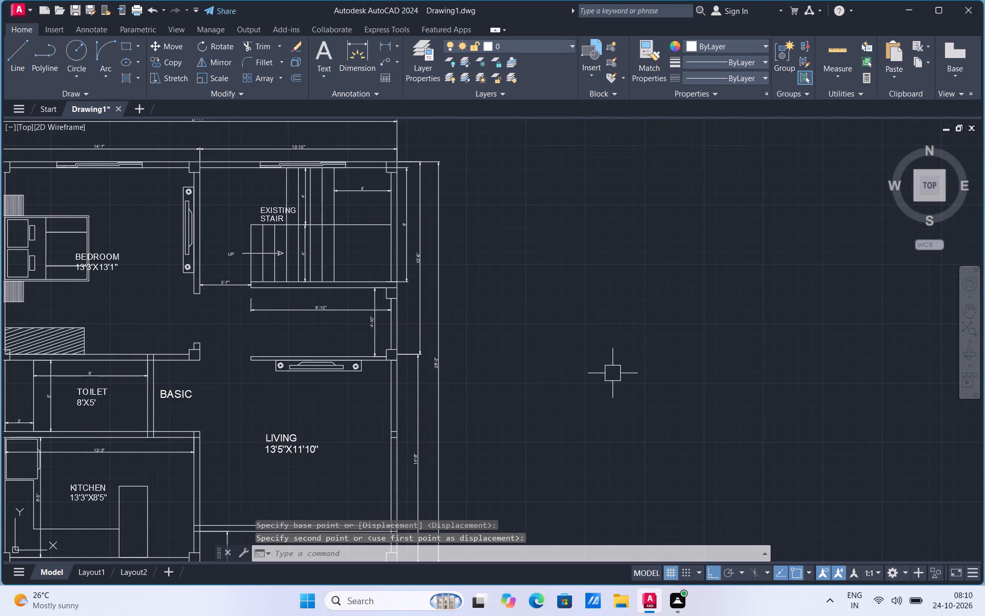
Add the multiline text PARTITION WALL in the enclosure just above the thin wall behind the TV unit.
scroll(263, 348, "up", 2)
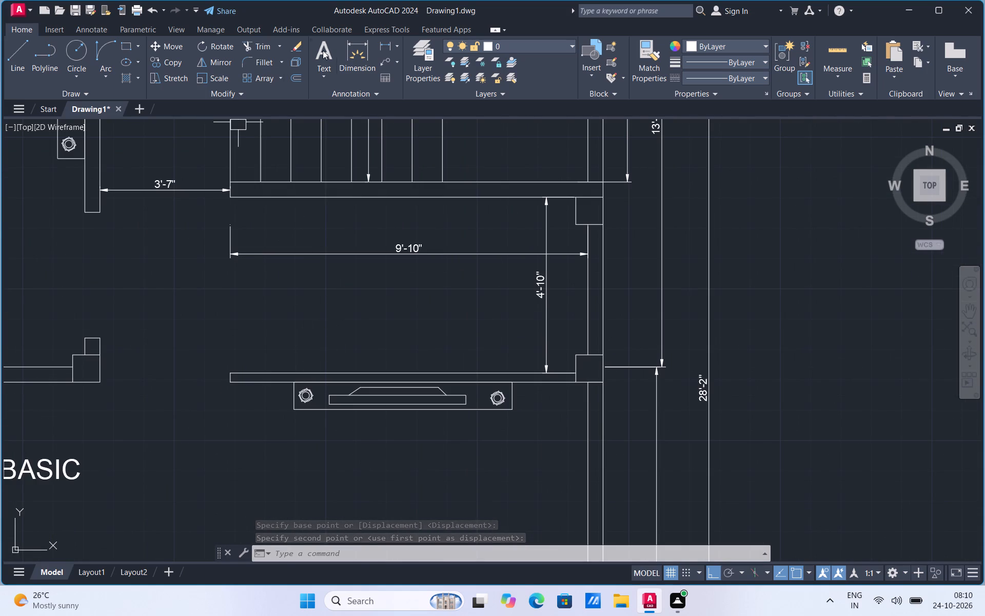
left_click(323, 75)
left_click(329, 99)
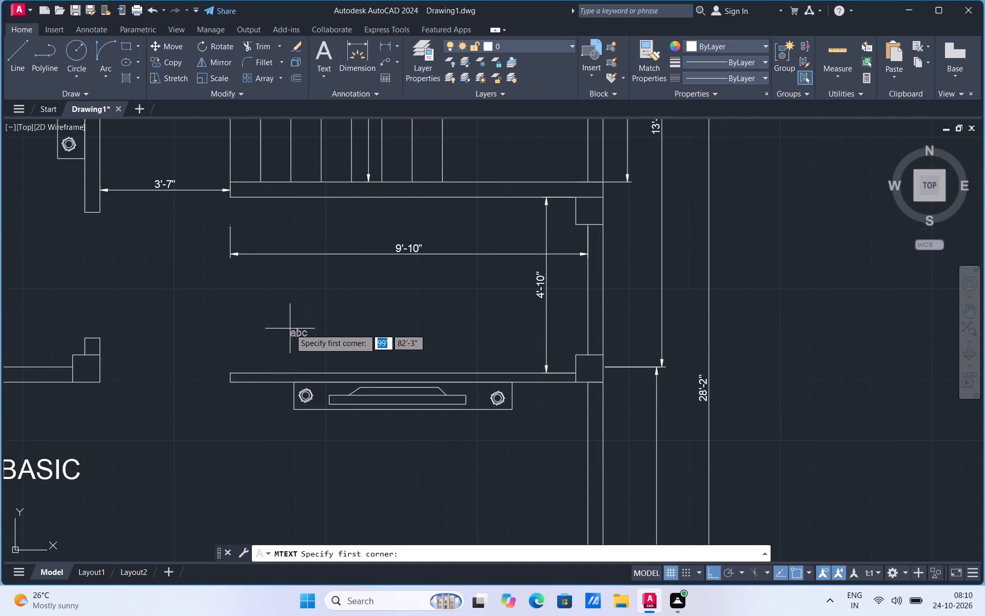
left_click(290, 329)
left_click(487, 344)
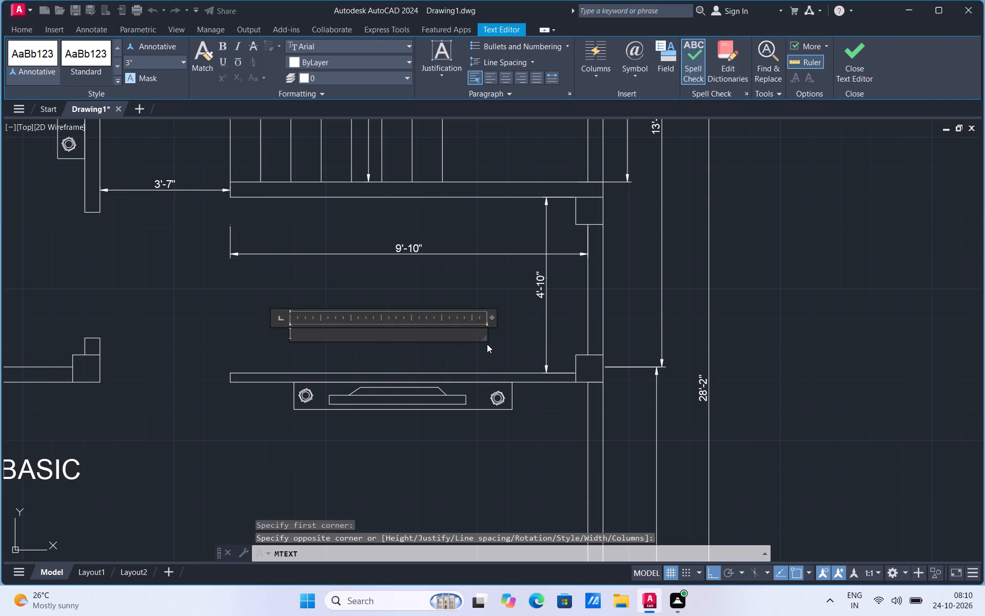
type("PA")
type("RTITION")
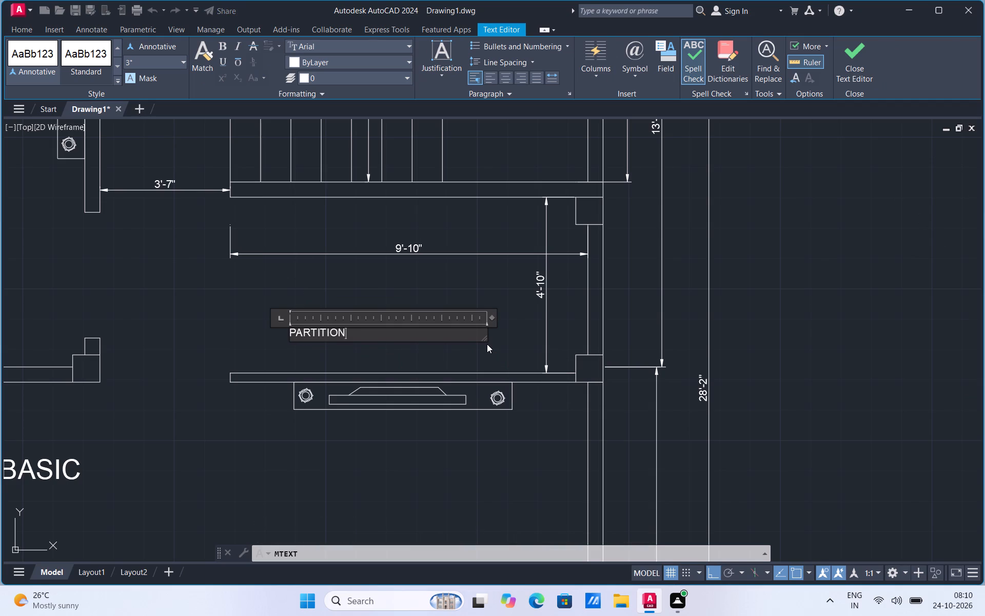
key("space")
type("WALL")
left_click(352, 360)
Scale up the PARTITION WALL label to roughly one and a half times its size.
left_click(361, 337)
right_click(361, 337)
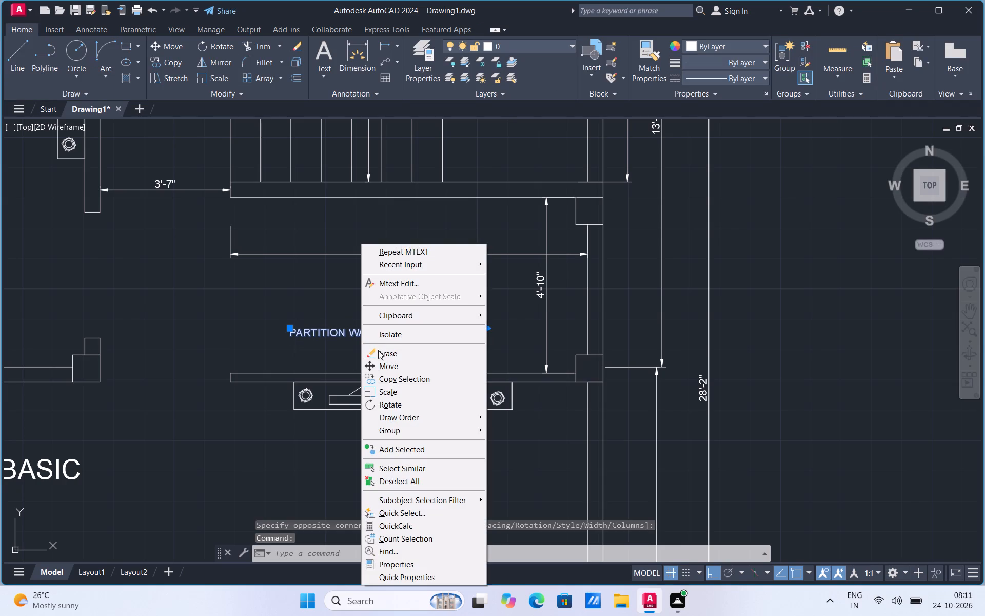
left_click(393, 391)
left_click(376, 339)
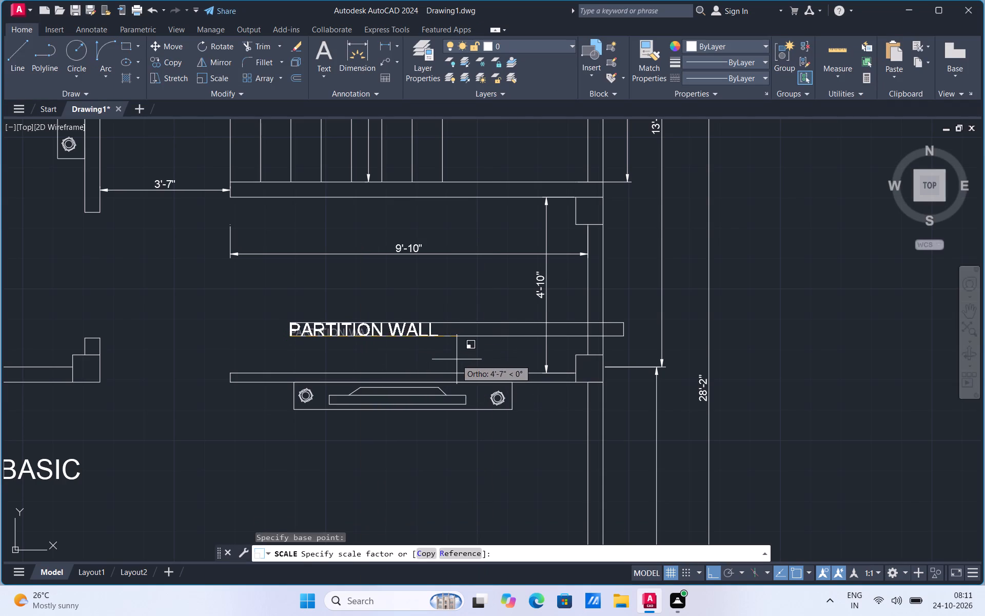
left_click(458, 359)
With Ortho off, move the PARTITION WALL label down to sit just above the partition wall.
left_click(406, 339)
right_click(406, 339)
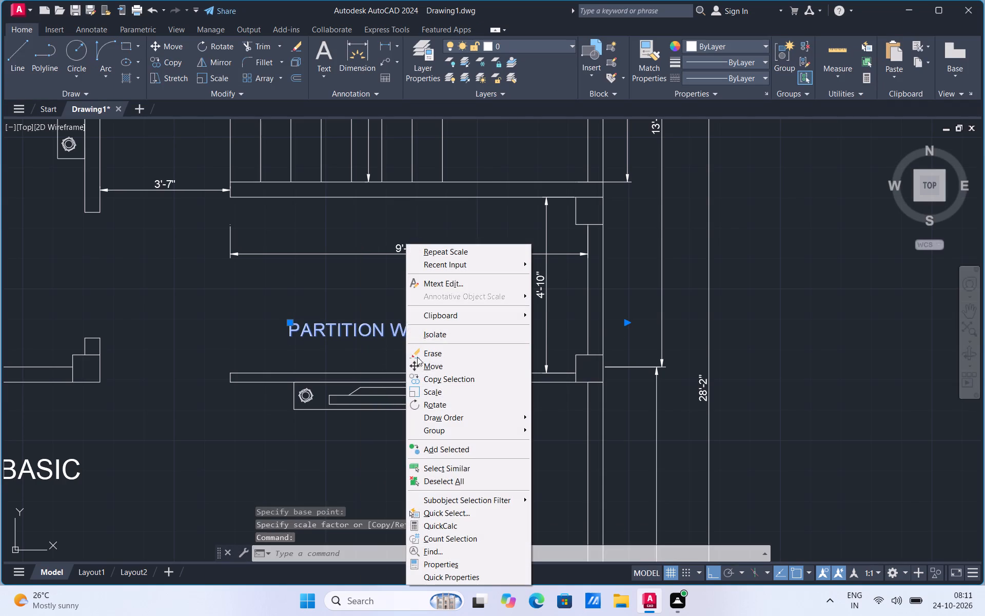
left_click(429, 368)
left_click(405, 335)
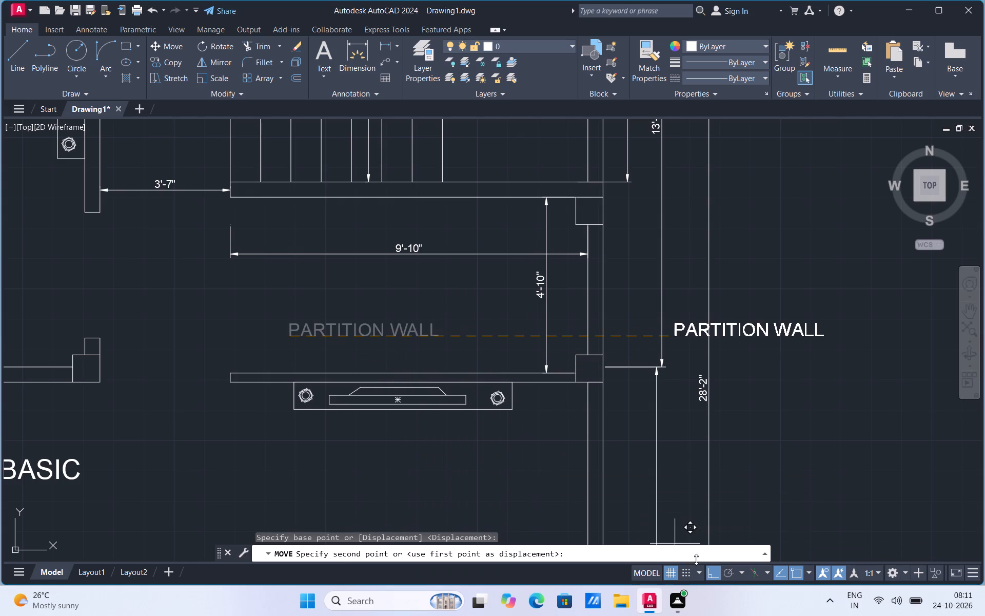
left_click(716, 573)
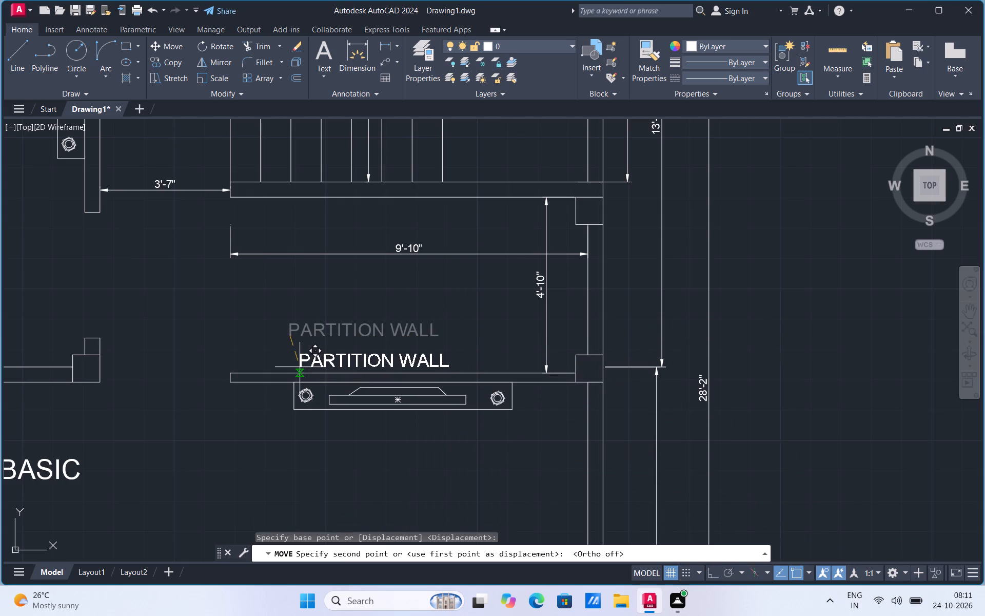
left_click(300, 367)
Scale the PARTITION WALL label down slightly so it clears the partition wall line.
left_click(347, 367)
right_click(347, 367)
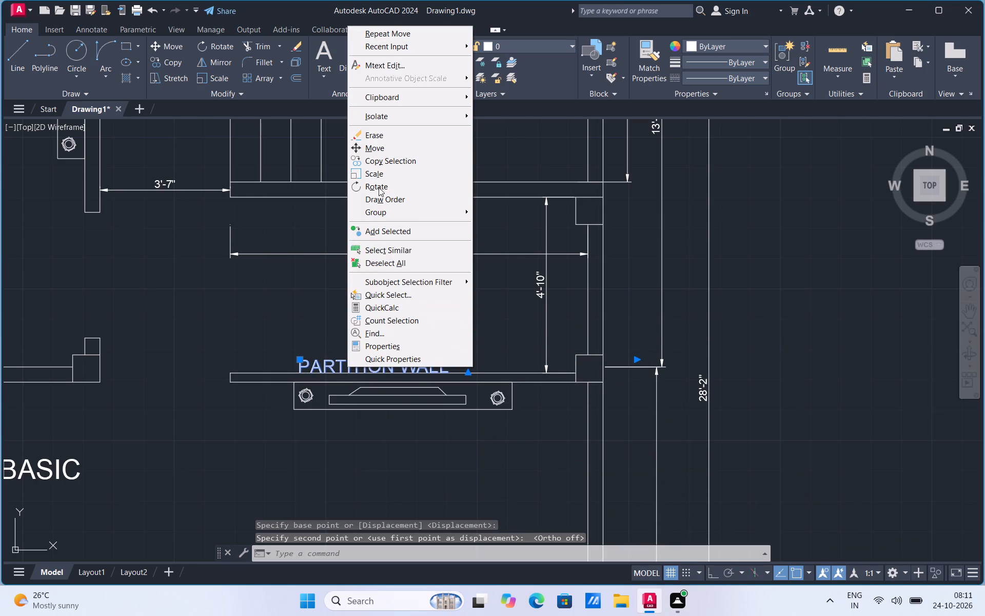
left_click(381, 174)
left_click(424, 326)
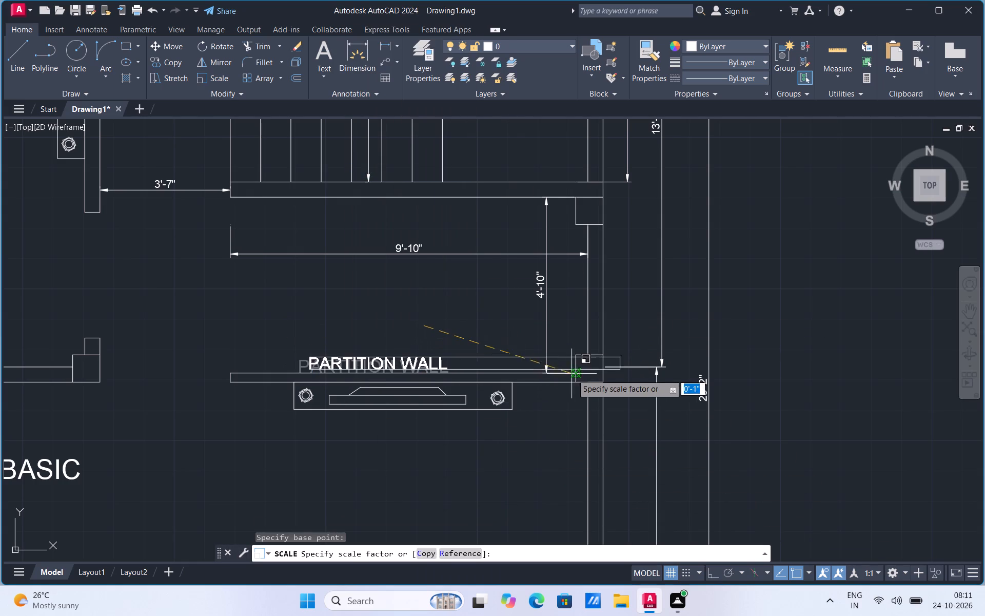
left_click(568, 375)
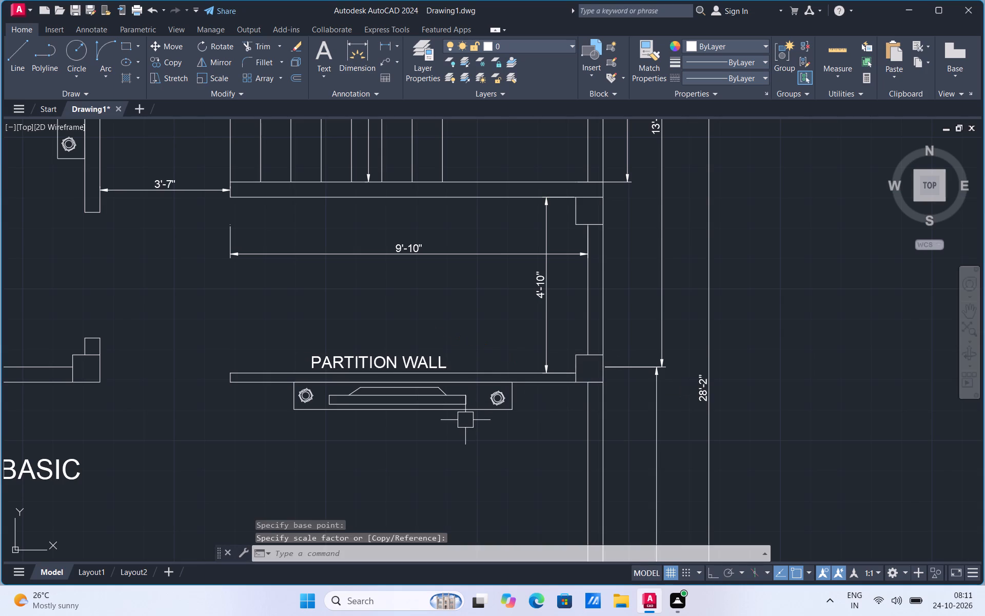
Add the two-line room label PUJA, 9'10"X4'10" in the middle of the enclosure below the stair.
left_click(329, 78)
left_click(325, 97)
left_click(365, 276)
left_click(441, 298)
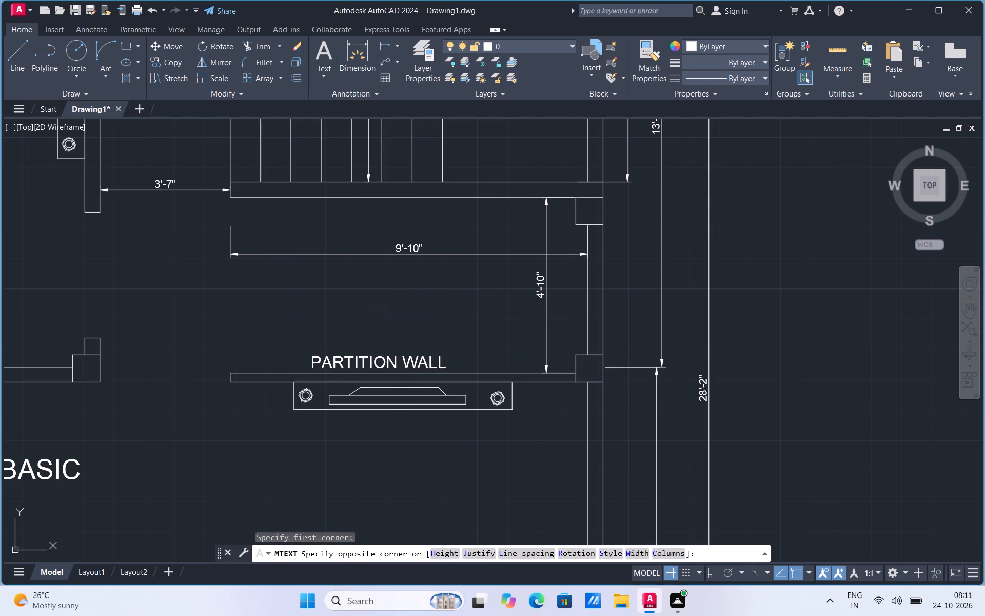
type("PUJA")
key("Return")
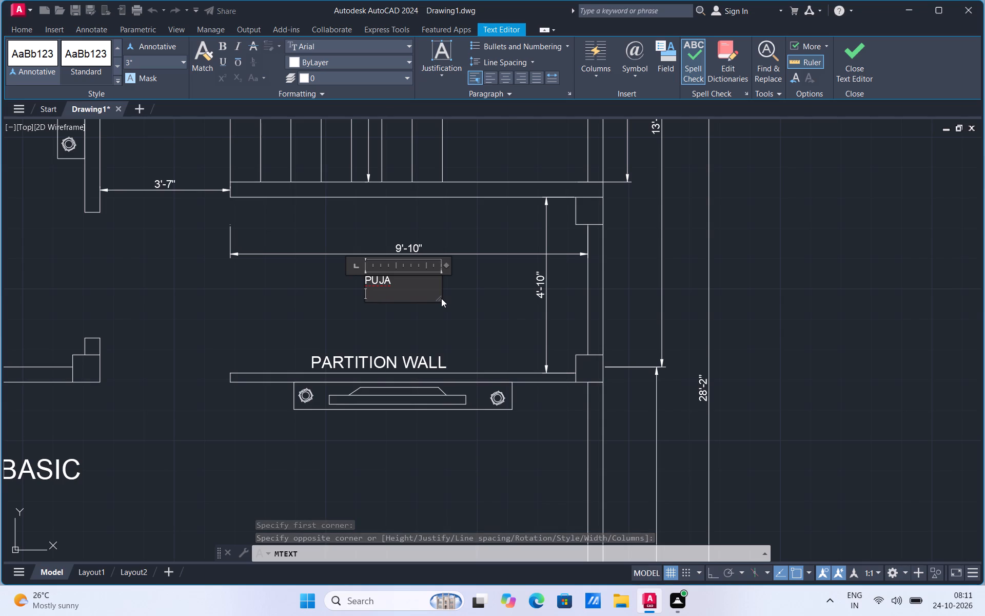
type("9'10\"X")
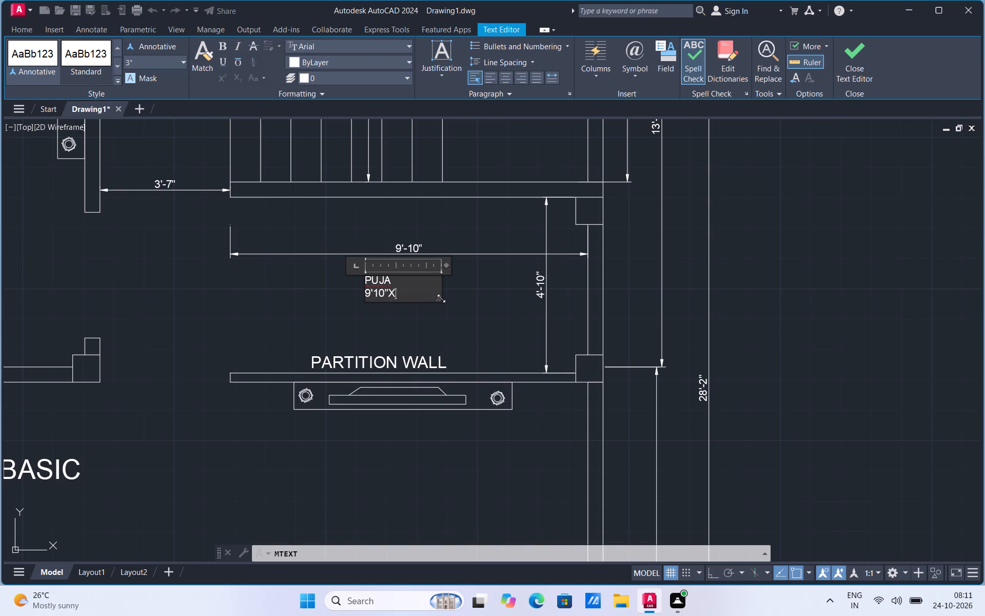
type("4'")
type("10\"")
left_click(419, 331)
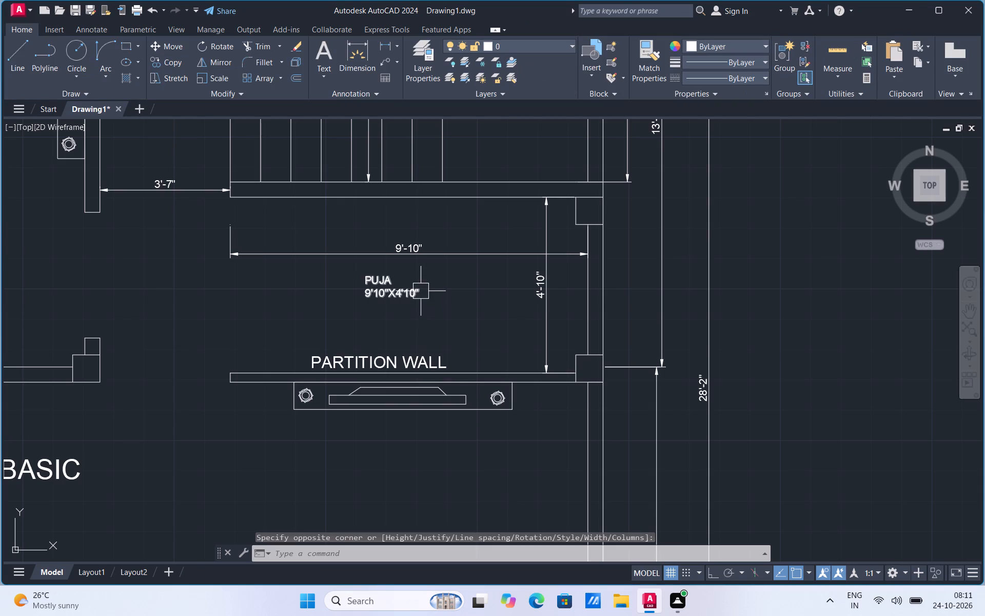
Scale up the PUJA room label to roughly twice its size.
left_click(420, 291)
right_click(420, 291)
left_click(455, 391)
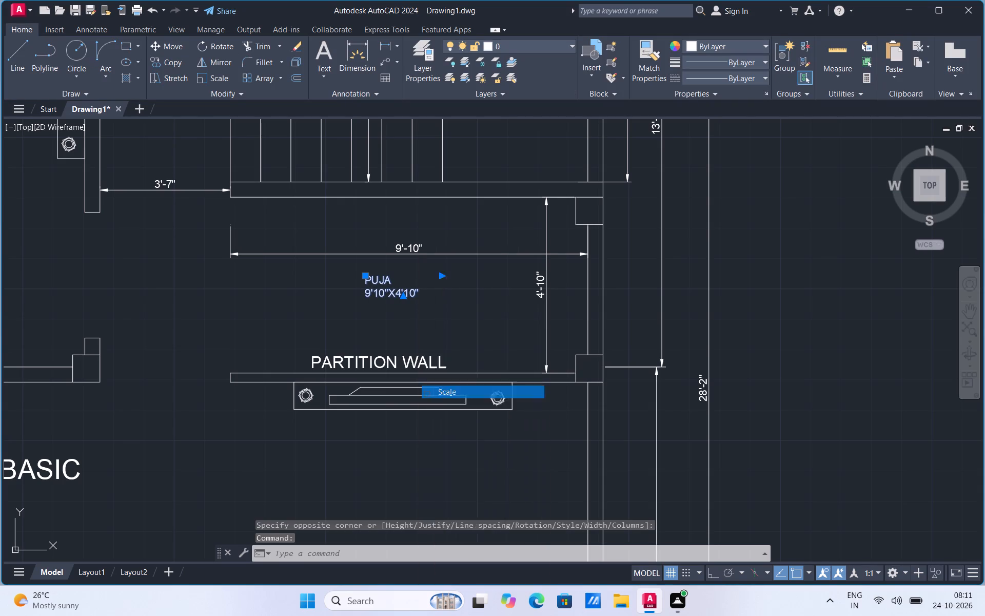
left_click(413, 294)
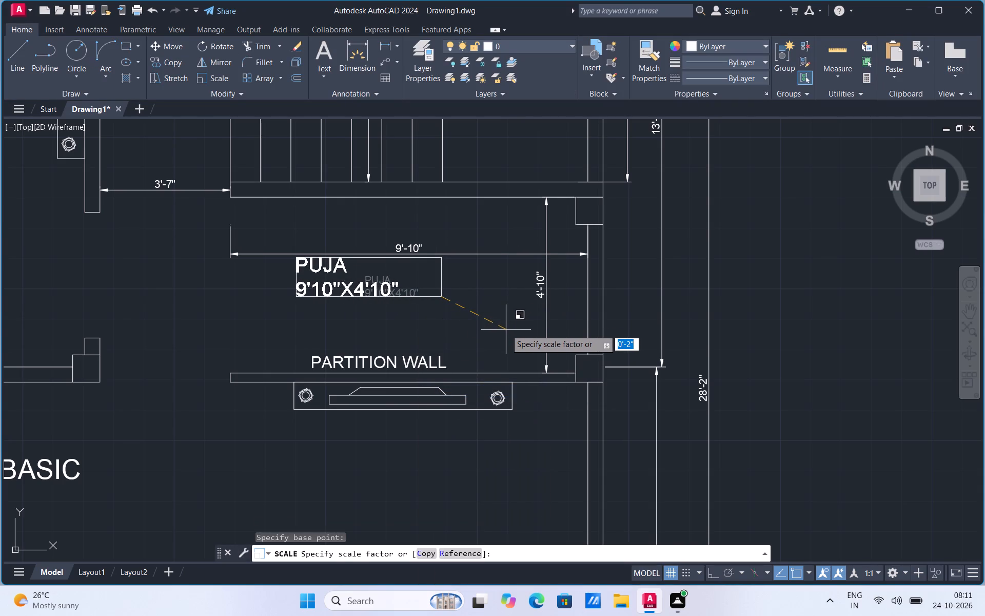
left_click(506, 330)
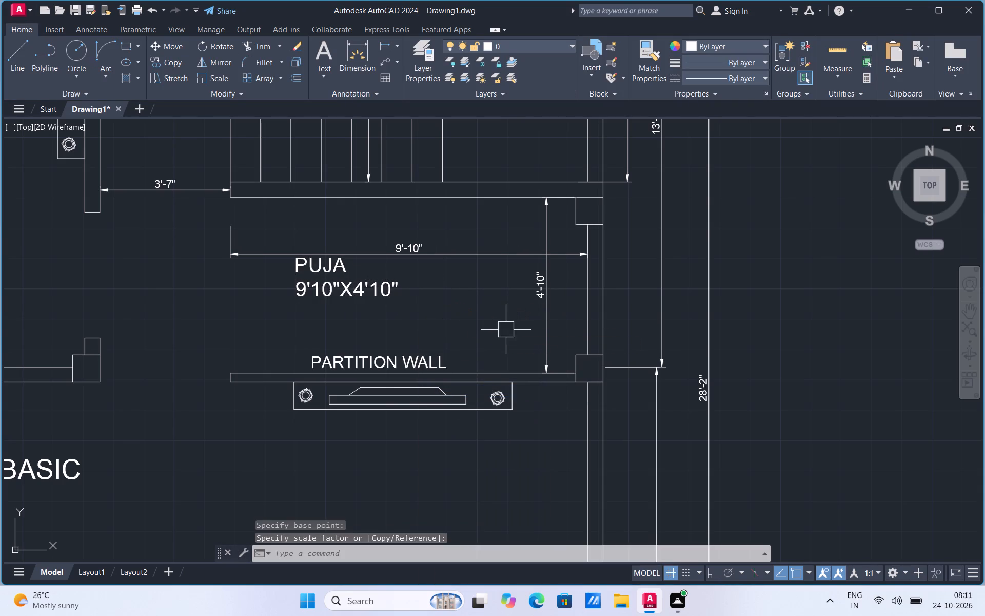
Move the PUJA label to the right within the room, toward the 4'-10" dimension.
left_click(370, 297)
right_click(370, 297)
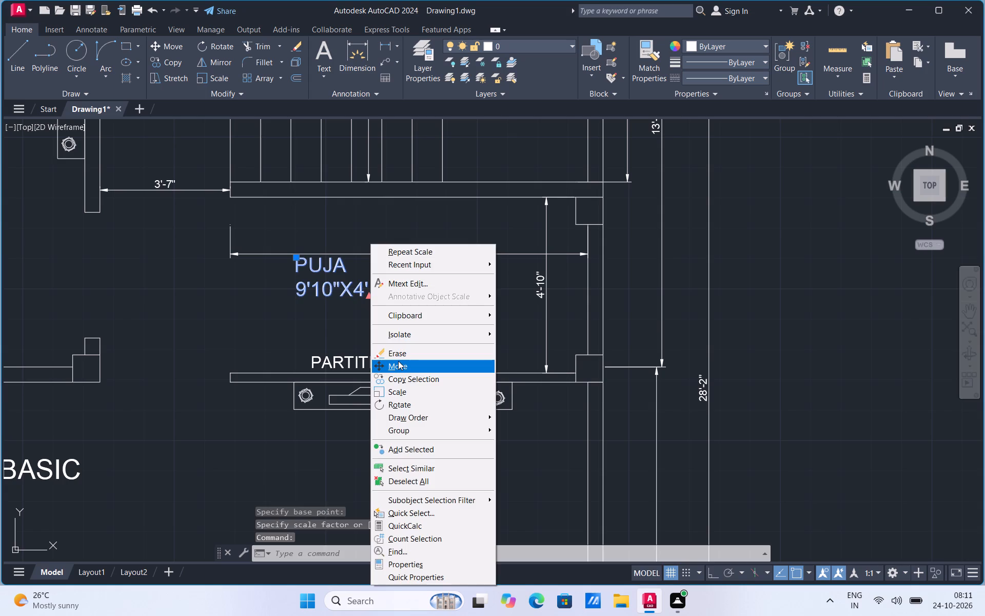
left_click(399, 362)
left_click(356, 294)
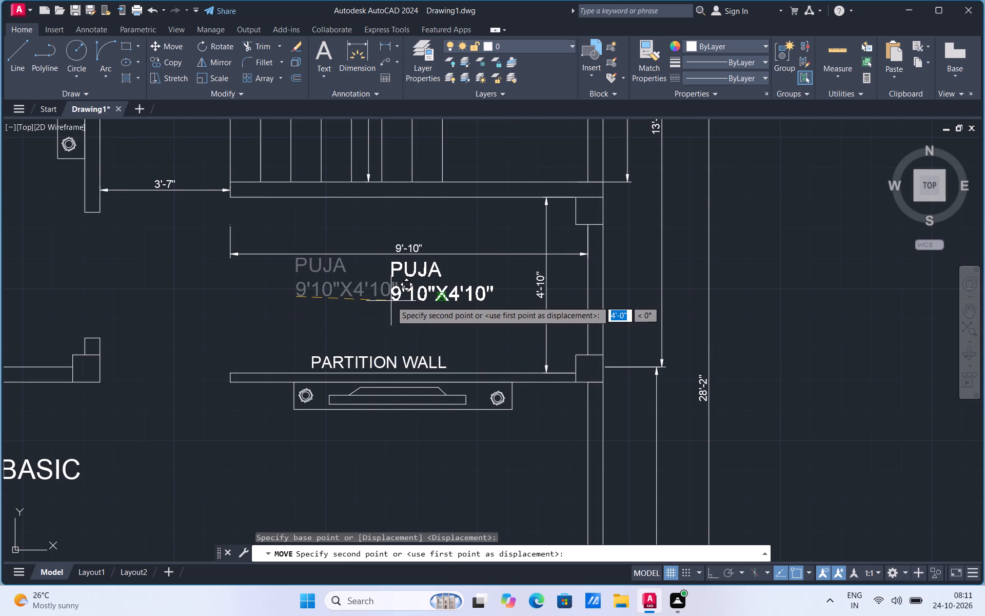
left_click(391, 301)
Delete the 9'-10" and 4'-10" dimensions inside the puja room.
left_click(395, 249)
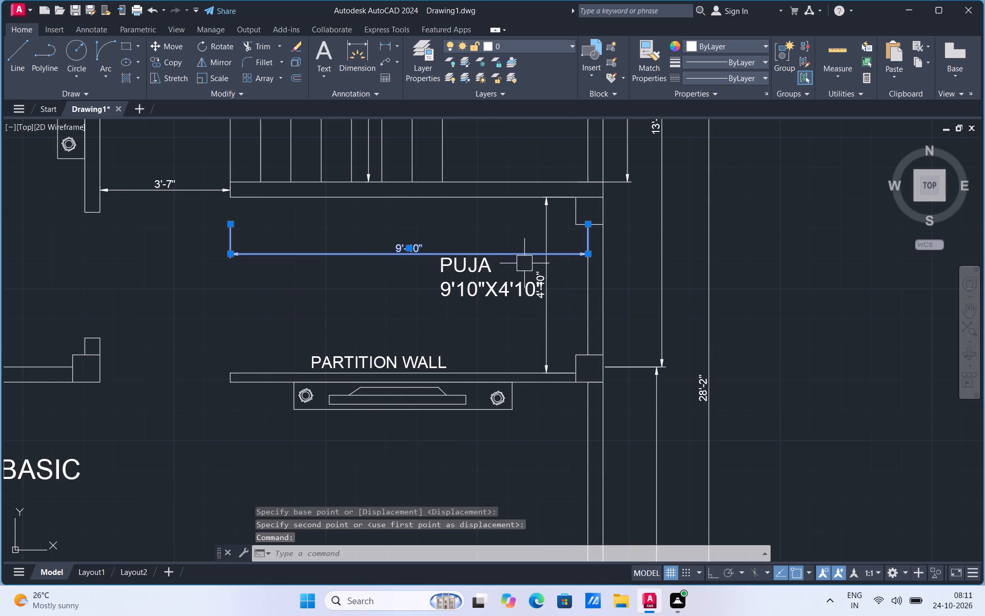
key("Delete")
left_click(543, 237)
key("Delete")
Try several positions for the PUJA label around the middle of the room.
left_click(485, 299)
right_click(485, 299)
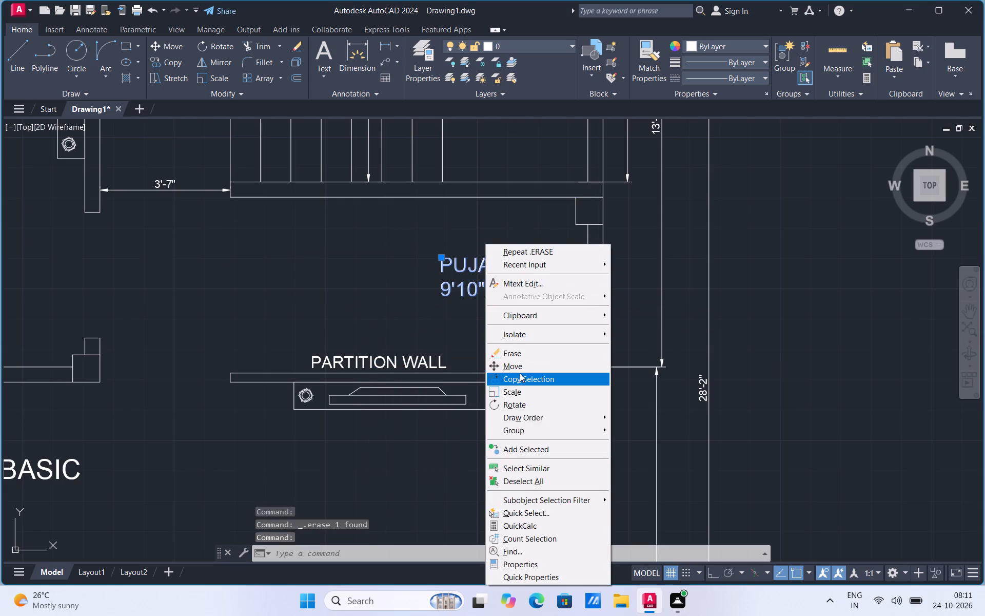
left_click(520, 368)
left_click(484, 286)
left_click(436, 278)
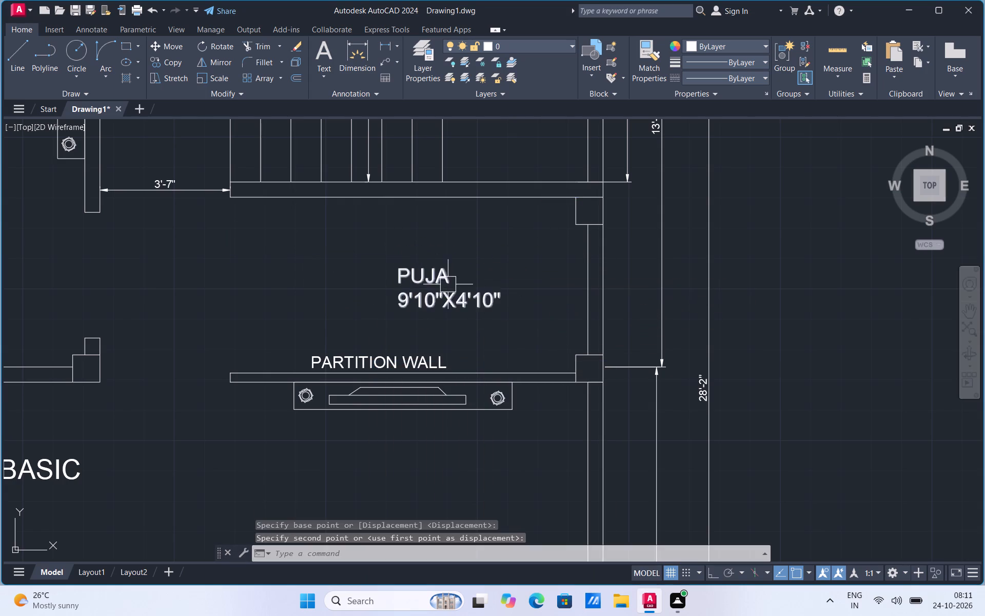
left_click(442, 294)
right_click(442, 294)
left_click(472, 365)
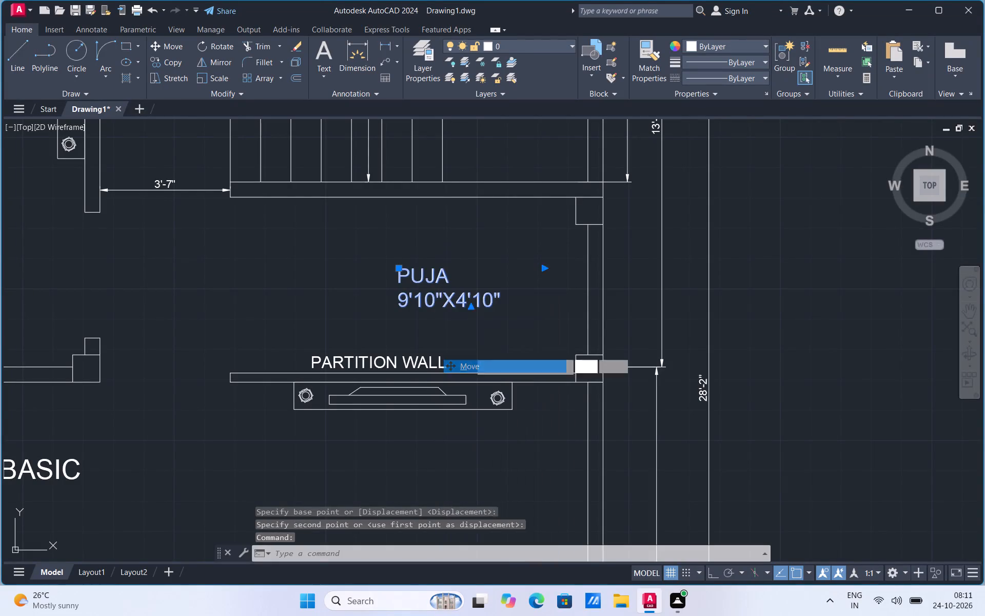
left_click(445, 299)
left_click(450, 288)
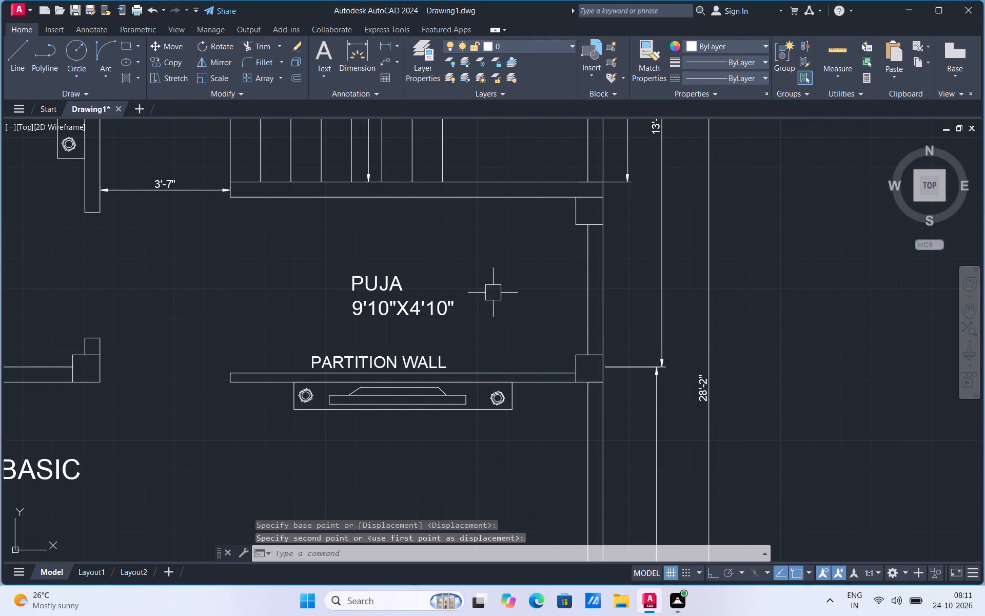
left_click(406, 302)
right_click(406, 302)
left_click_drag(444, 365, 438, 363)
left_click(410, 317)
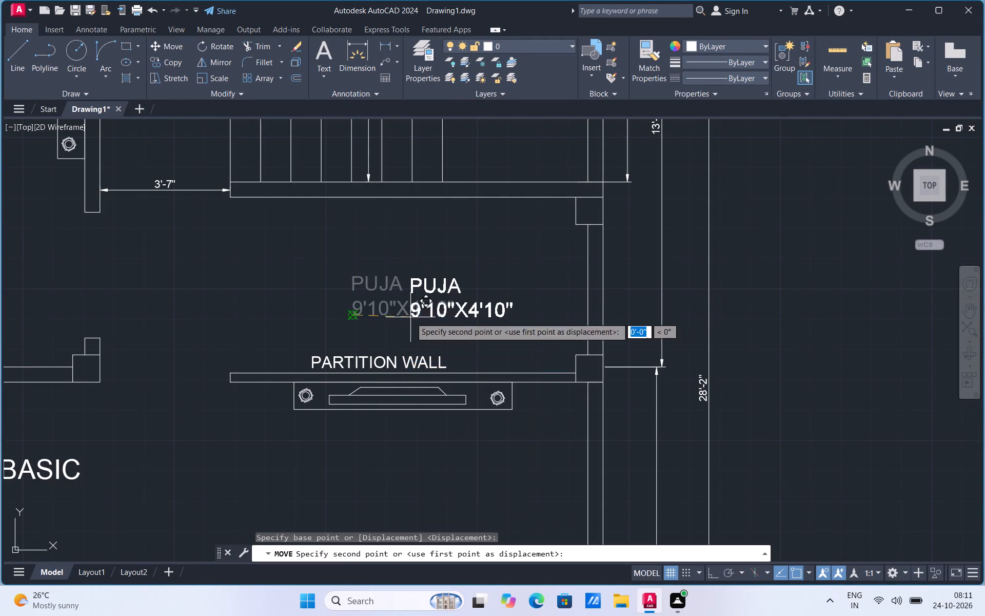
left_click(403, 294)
Move the PUJA label down and to the right so it sits midway between the stair wall and the partition wall.
left_click(418, 276)
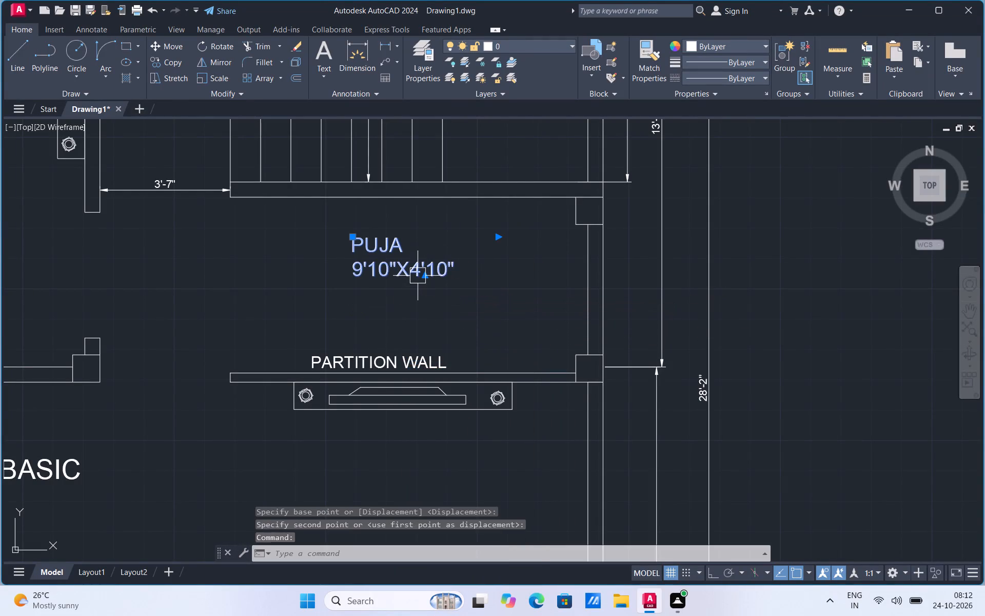
right_click(418, 276)
left_click_drag(454, 365, 448, 360)
left_click(396, 281)
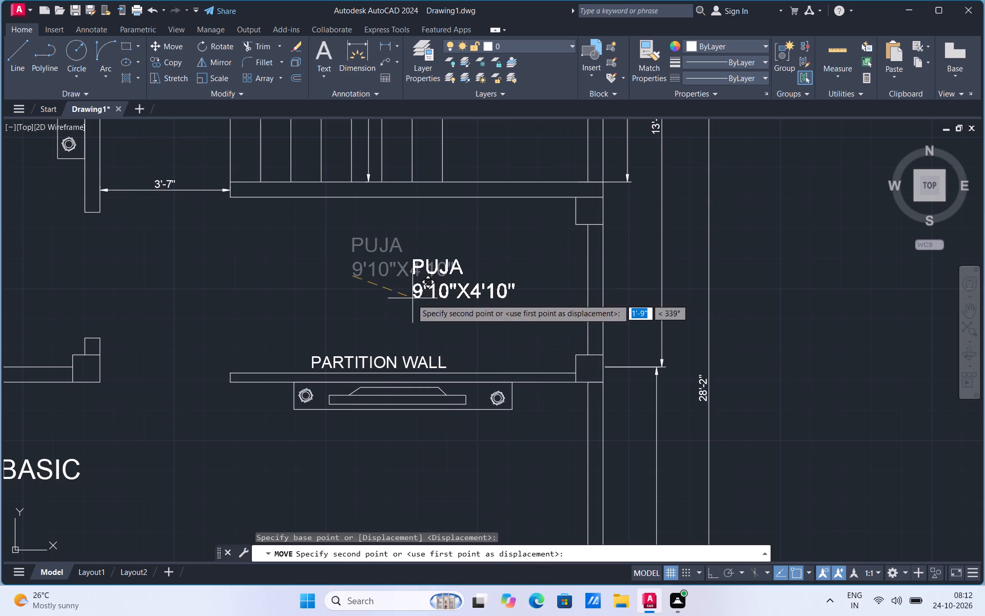
left_click(395, 301)
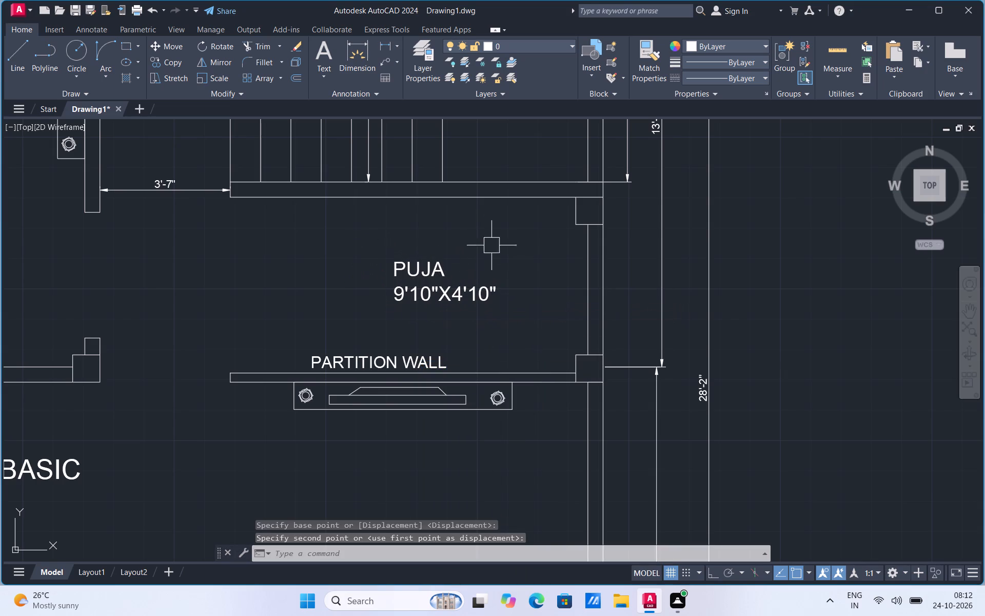
Select the inner line of the outer wall beside the puja room, between the two columns.
left_click(590, 278)
right_click(590, 278)
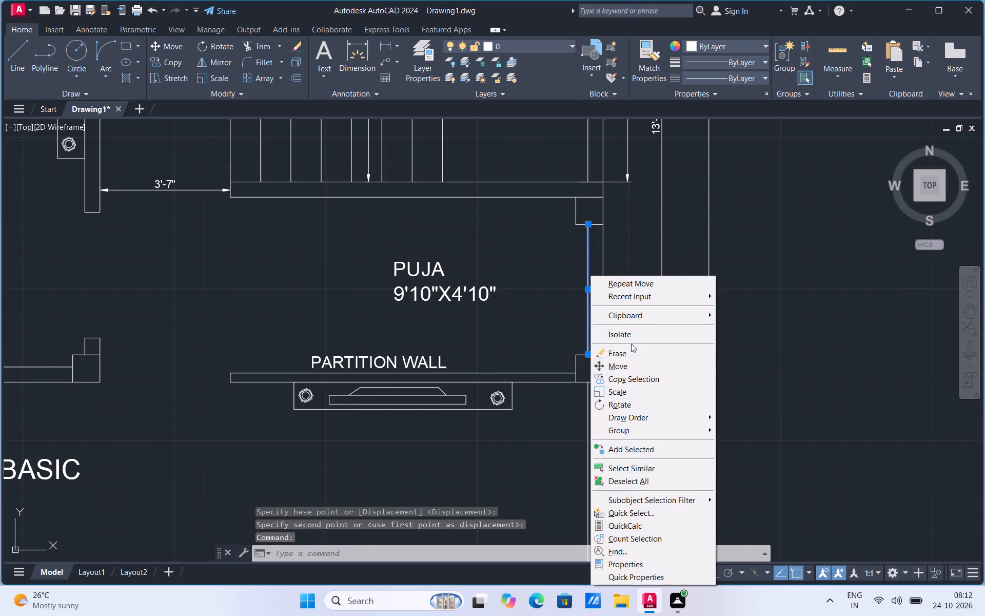
Copy the inner line of the puja room's east wall 2' into the room with Ortho on.
left_click(638, 377)
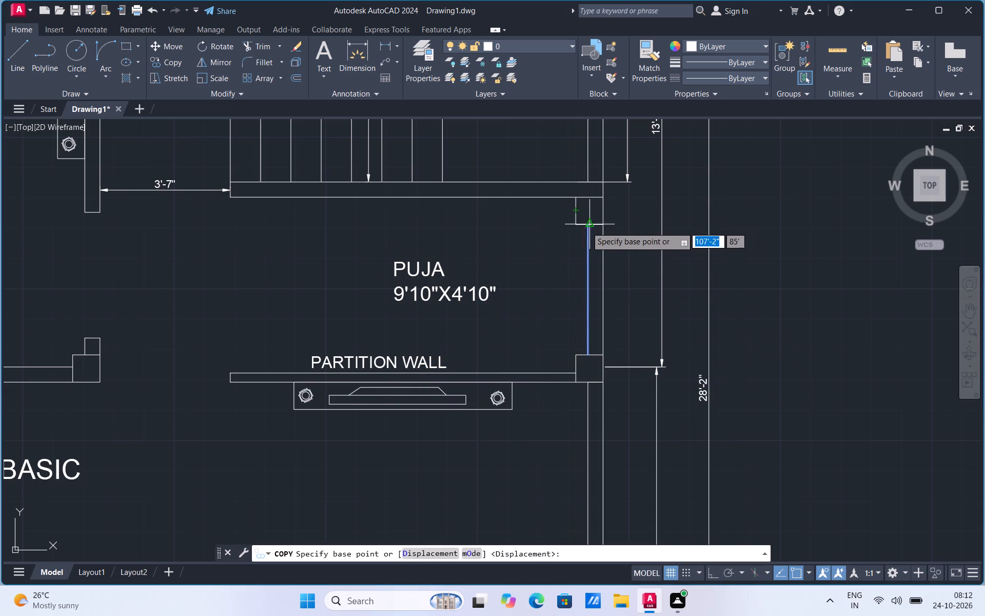
left_click(585, 226)
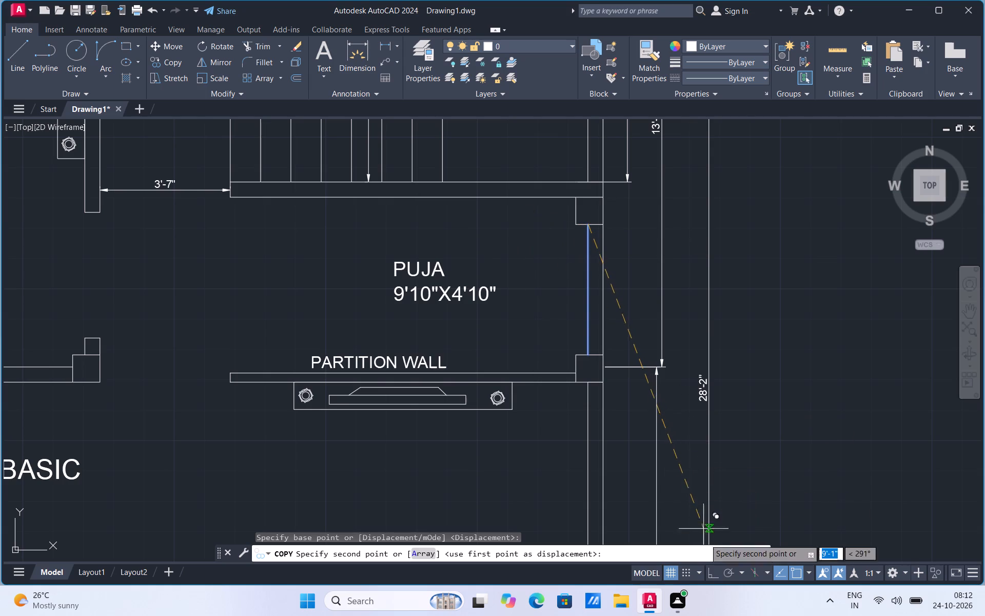
left_click(715, 573)
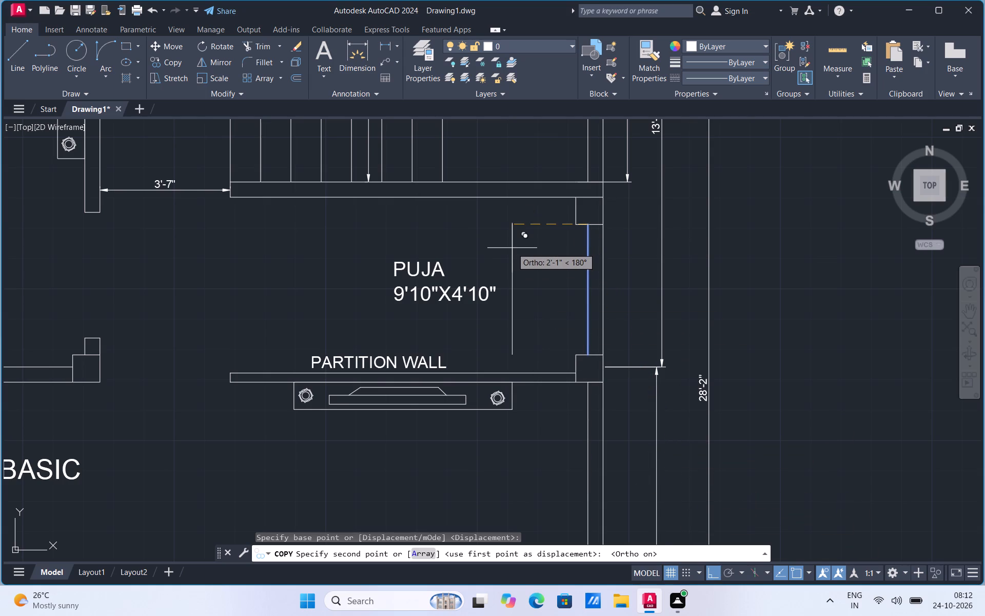
type("2'")
key("Return")
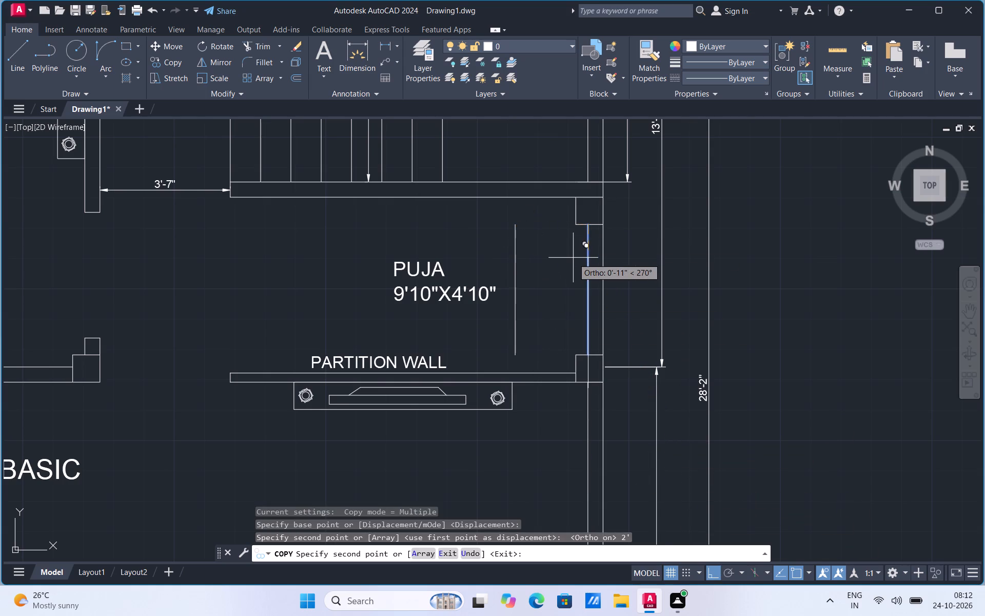
key("Escape")
Extend both ends of the copied line in the puja room to the stair wall and the partition wall.
type("EX")
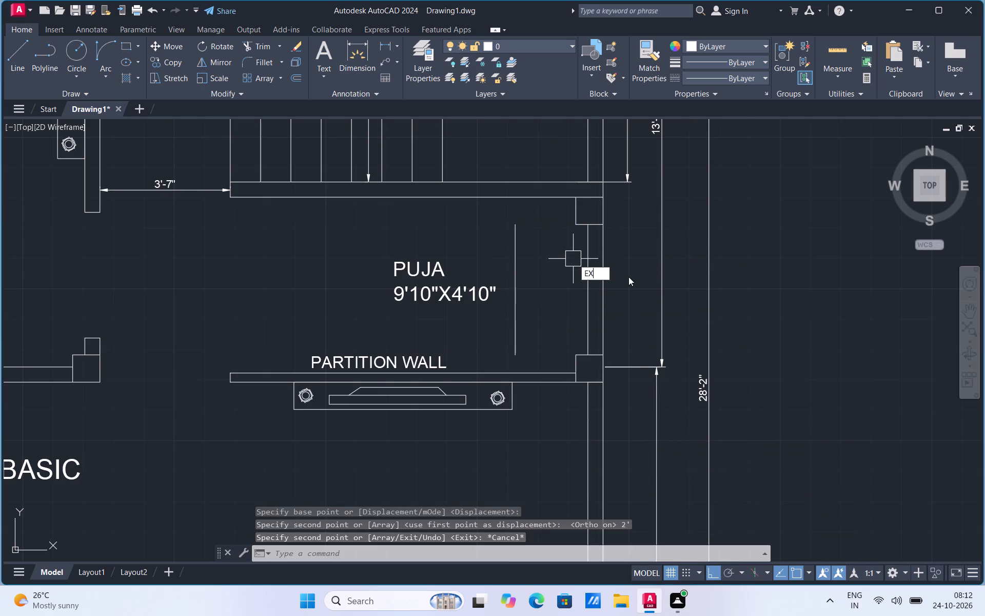
left_click(628, 285)
left_click(516, 260)
left_click(515, 343)
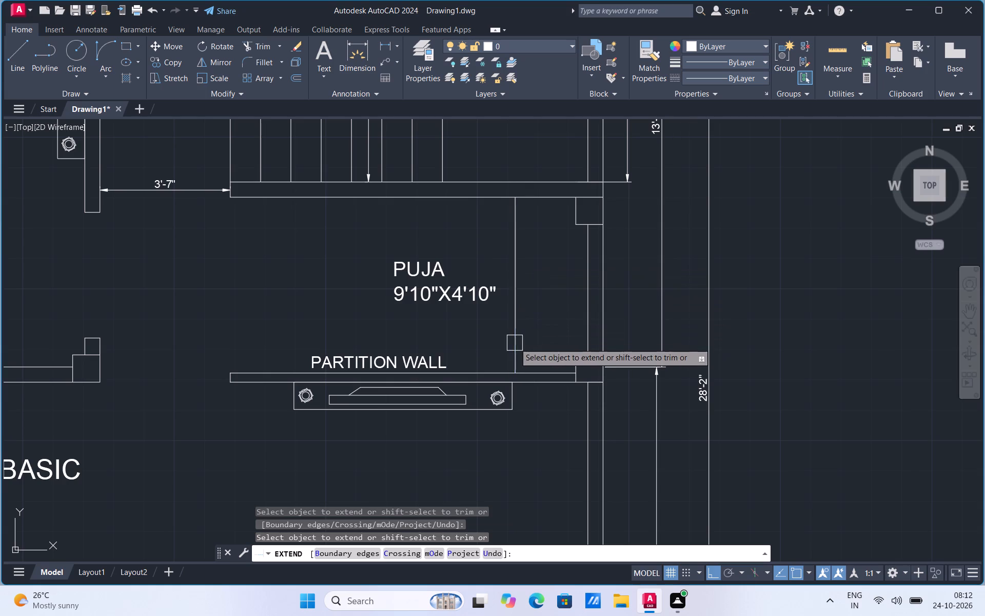
key("Escape")
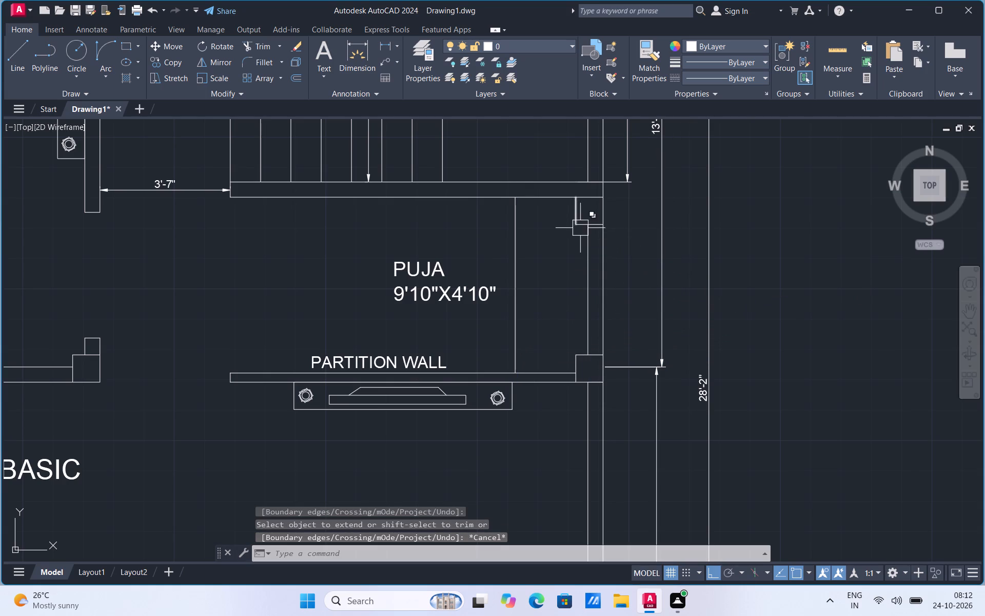
Copy the sliding window above the existing stair straight down into the wall between the living room and fixed verandha.
scroll(551, 219, "down", 2)
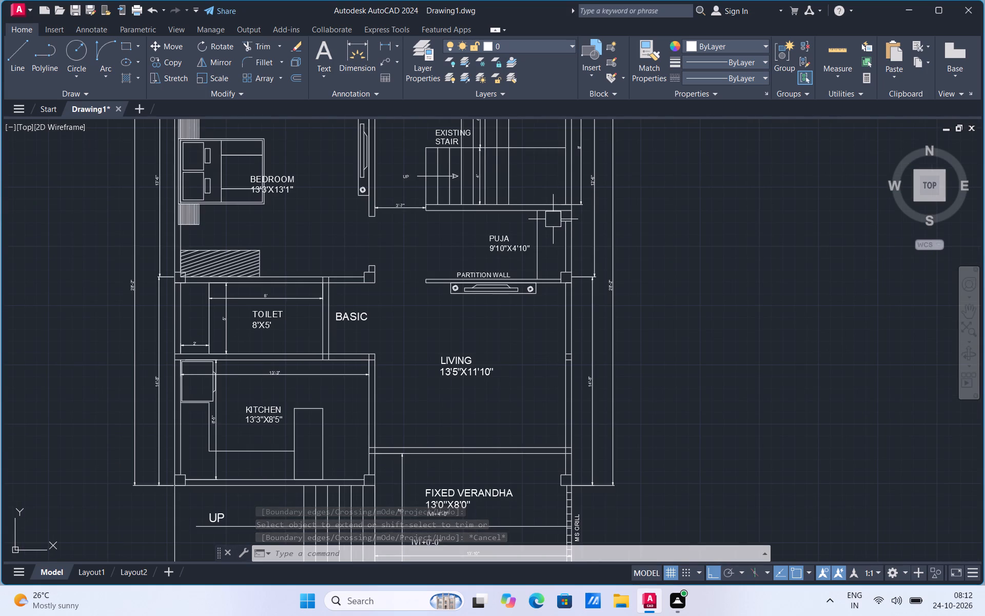
scroll(553, 219, "down", 2)
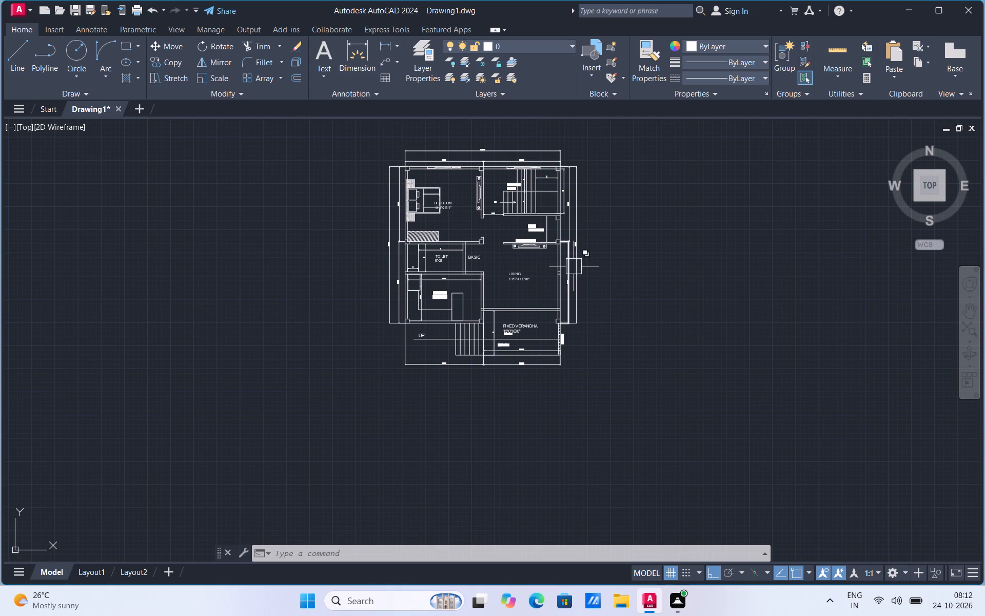
scroll(516, 149, "up", 3)
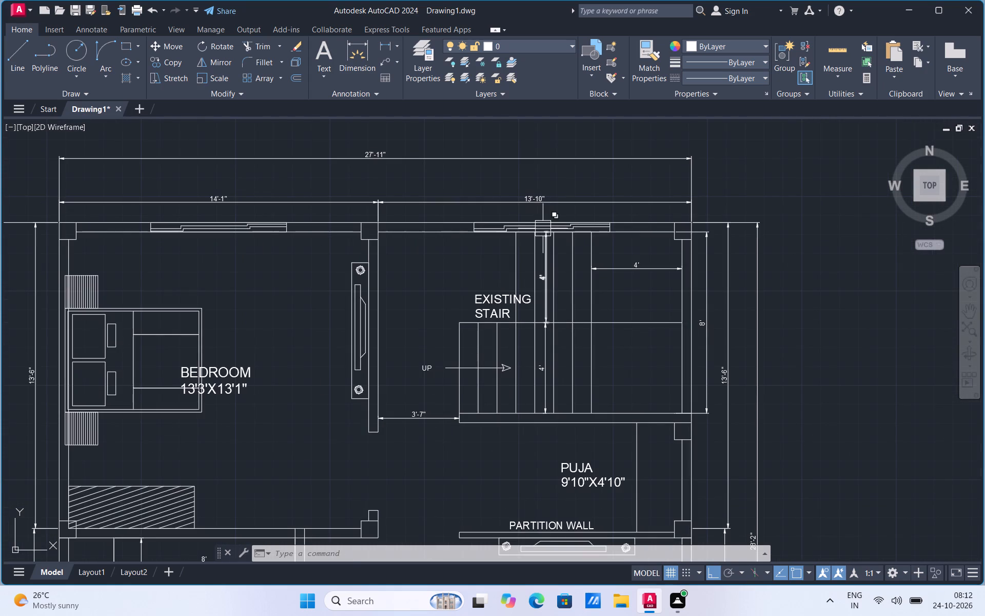
scroll(545, 221, "up", 1)
left_click(528, 230)
right_click(528, 230)
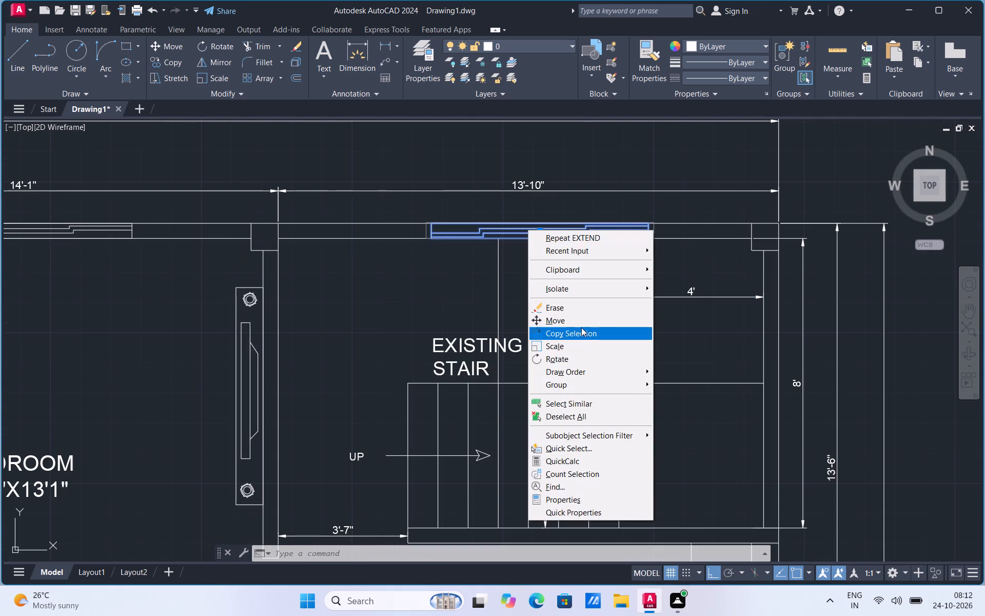
left_click(581, 330)
left_click(536, 238)
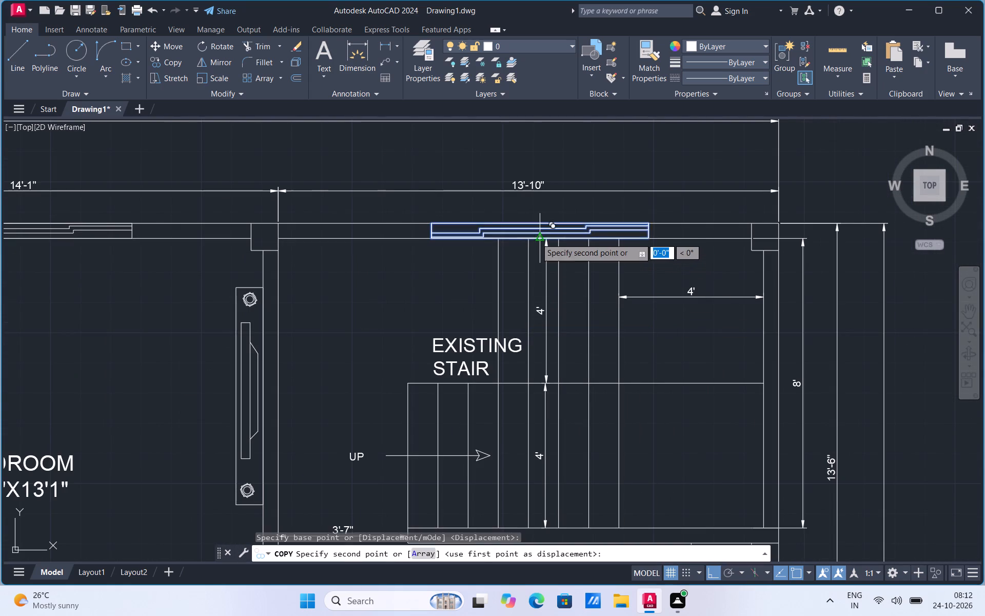
scroll(536, 238, "down", 4)
scroll(543, 390, "up", 3)
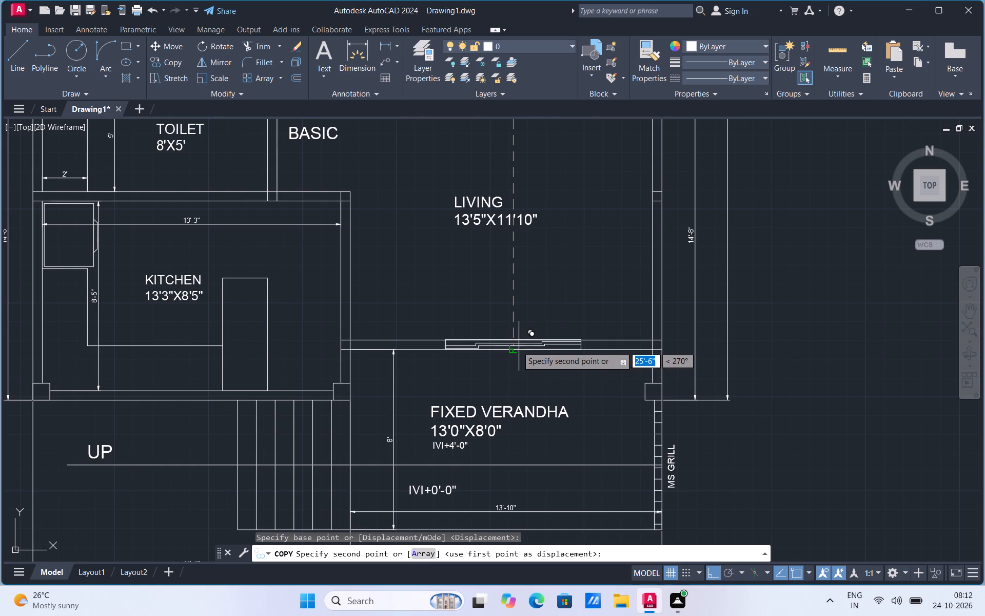
left_click(514, 349)
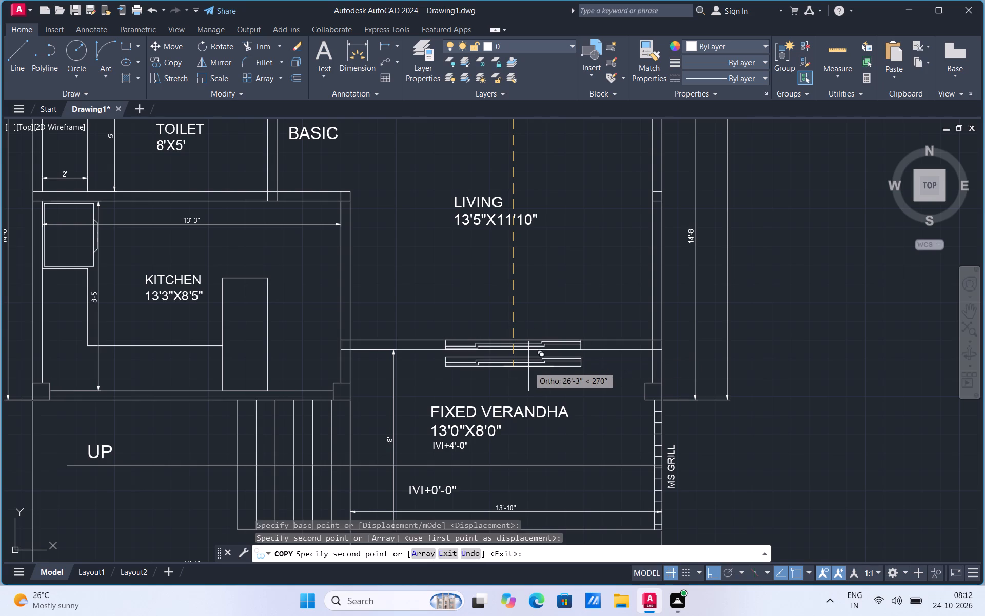
scroll(528, 367, "up", 1)
key("Escape")
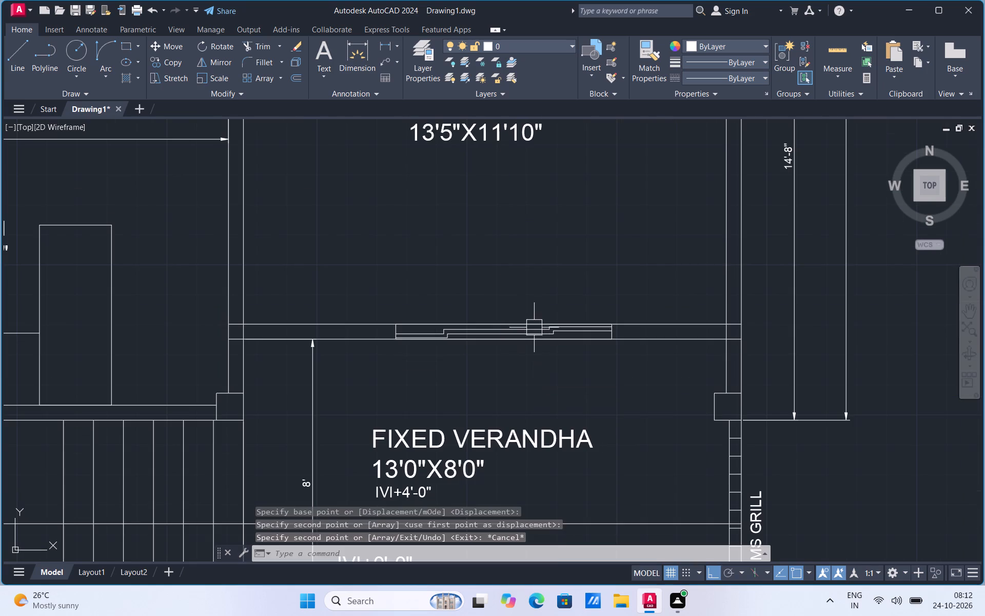
Move the copied window about 1'-3" east along the wall between the living room and verandha.
left_click(535, 324)
right_click(535, 324)
left_click(587, 127)
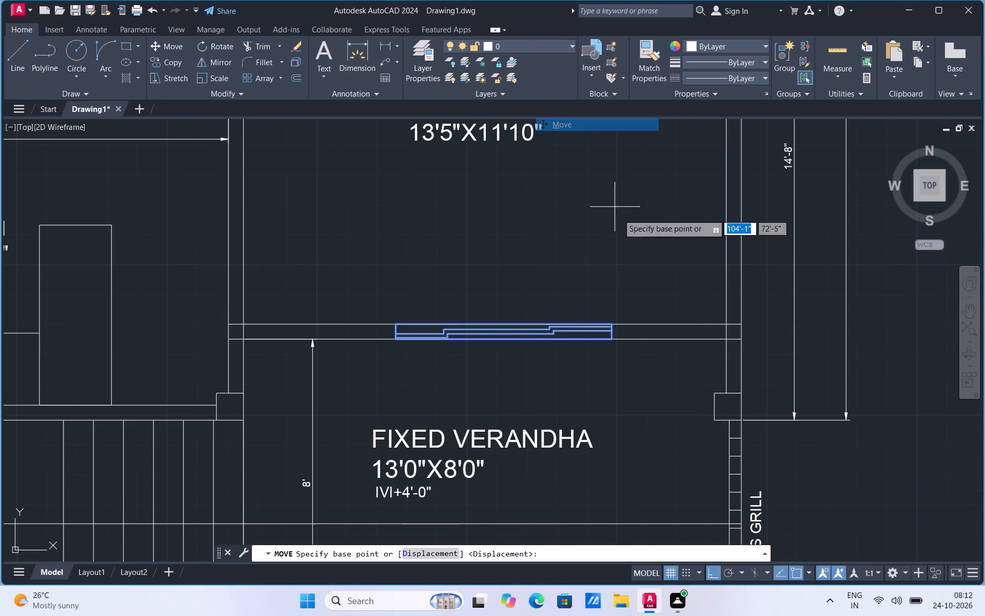
left_click(608, 323)
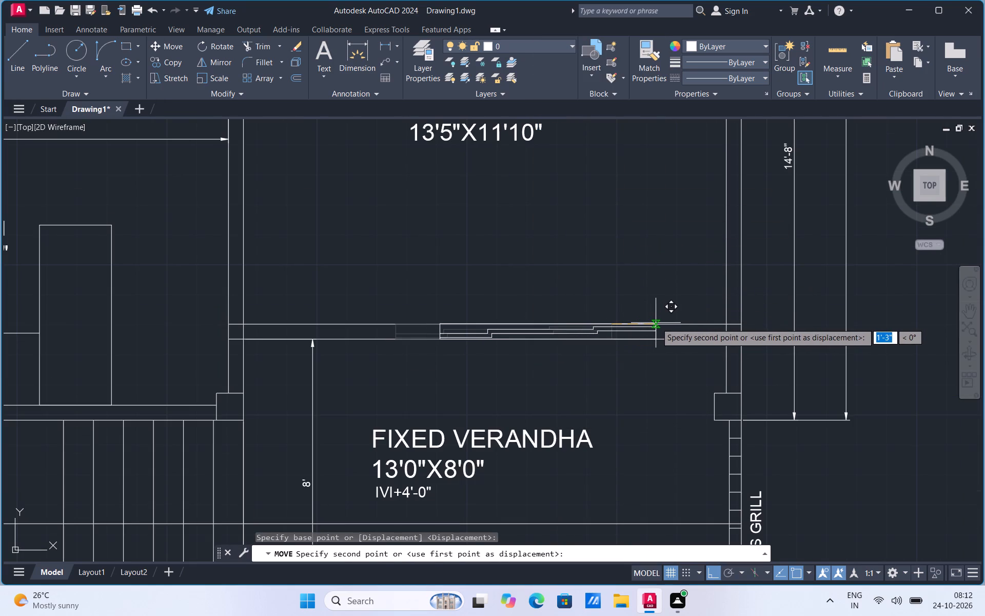
left_click(659, 323)
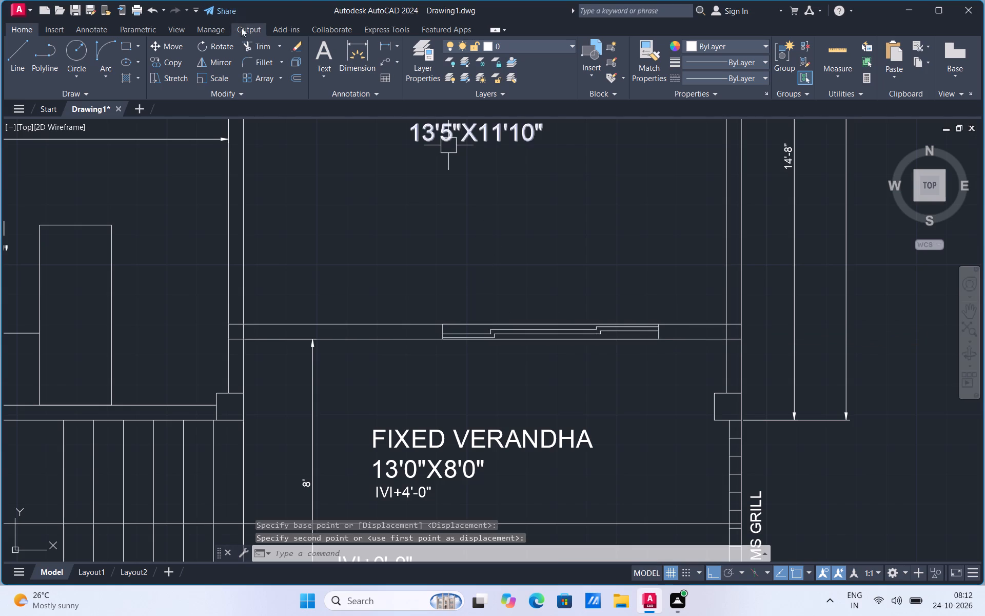
Trim the overlapping lines where the living room–verandha wall meets the outer east wall.
left_click(260, 47)
scroll(727, 337, "up", 2)
left_click(725, 326)
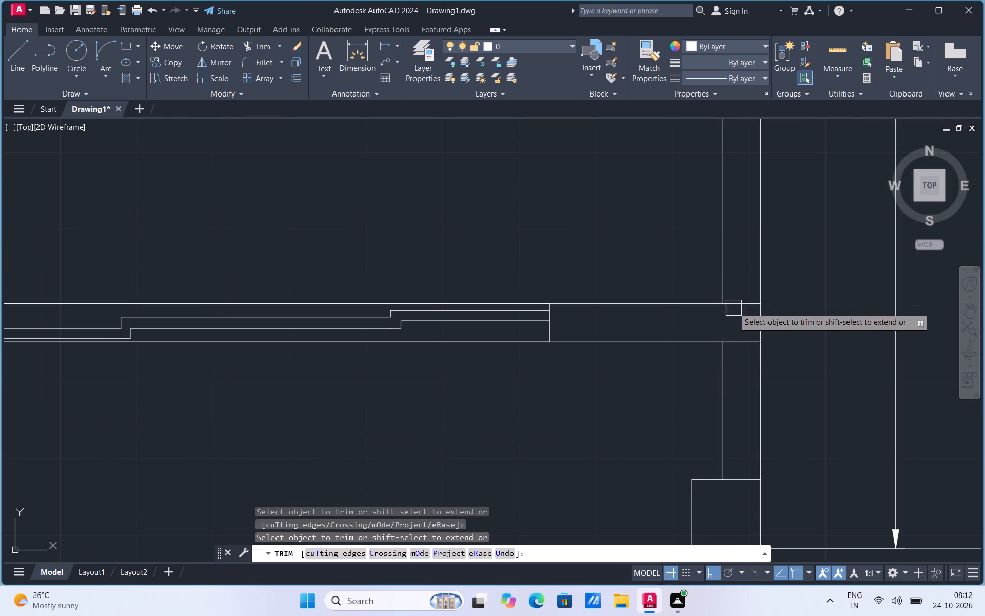
left_click(734, 307)
left_click(740, 341)
Trim away the two short lines crossing the outer east wall beside the living room.
scroll(734, 402, "down", 3)
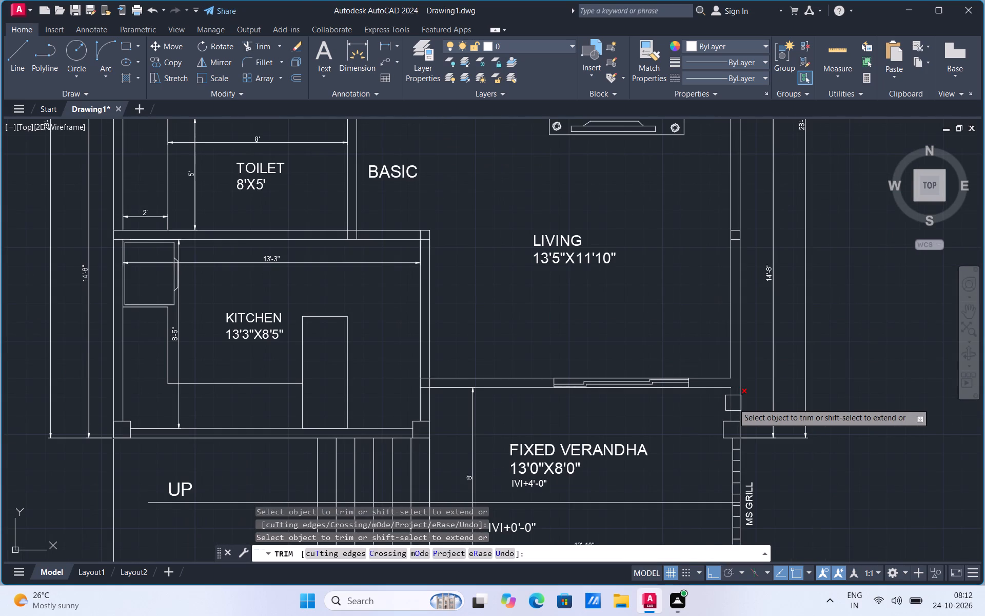
scroll(730, 281, "up", 3)
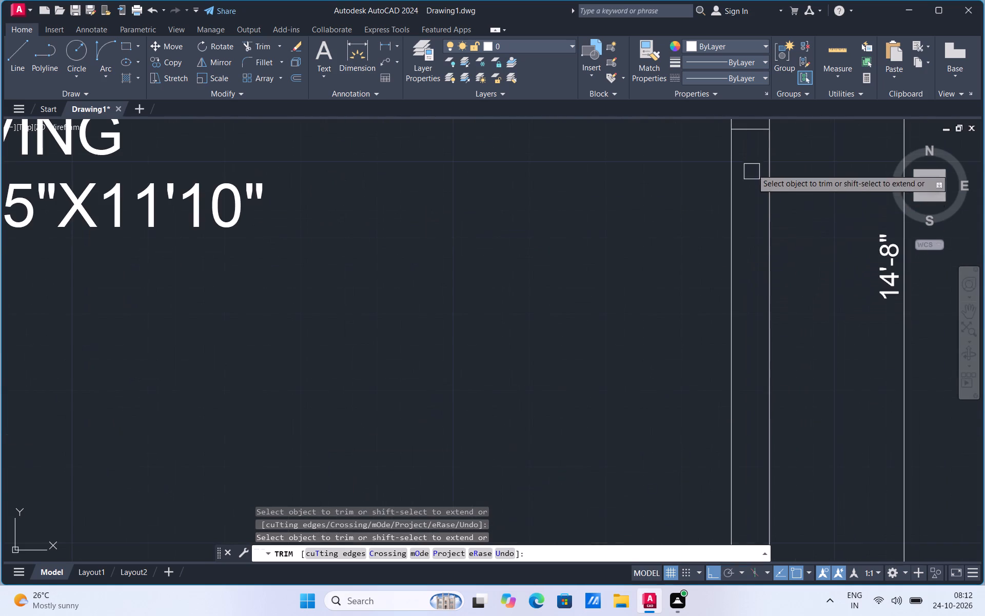
left_click(751, 135)
scroll(690, 355, "down", 1)
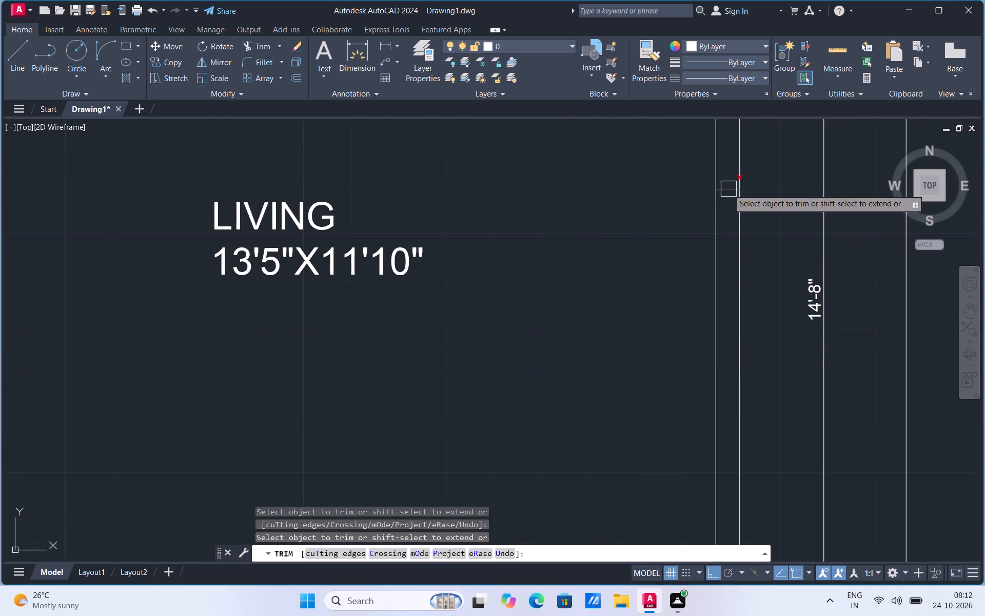
left_click(728, 189)
Trim the living room–verandha wall lines that cross the kitchen's east wall.
scroll(706, 245, "down", 4)
scroll(635, 281, "up", 3)
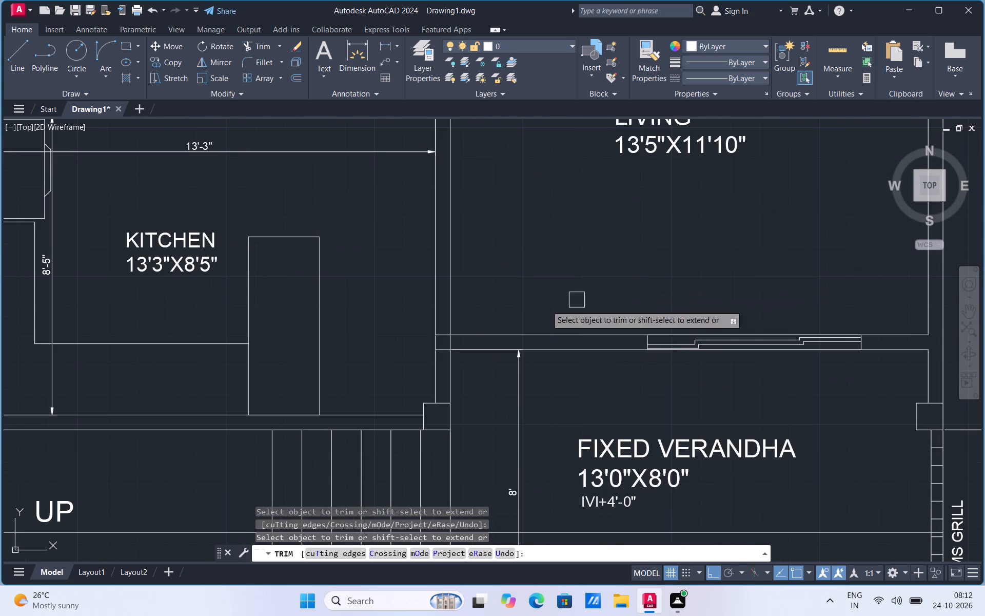
scroll(437, 370, "up", 1)
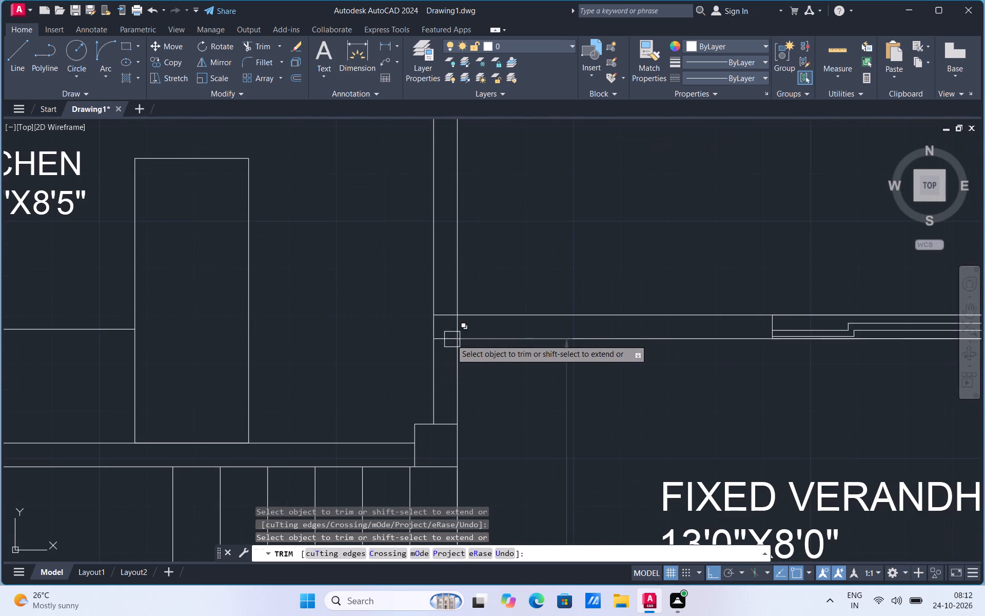
left_click(443, 340)
left_click(444, 319)
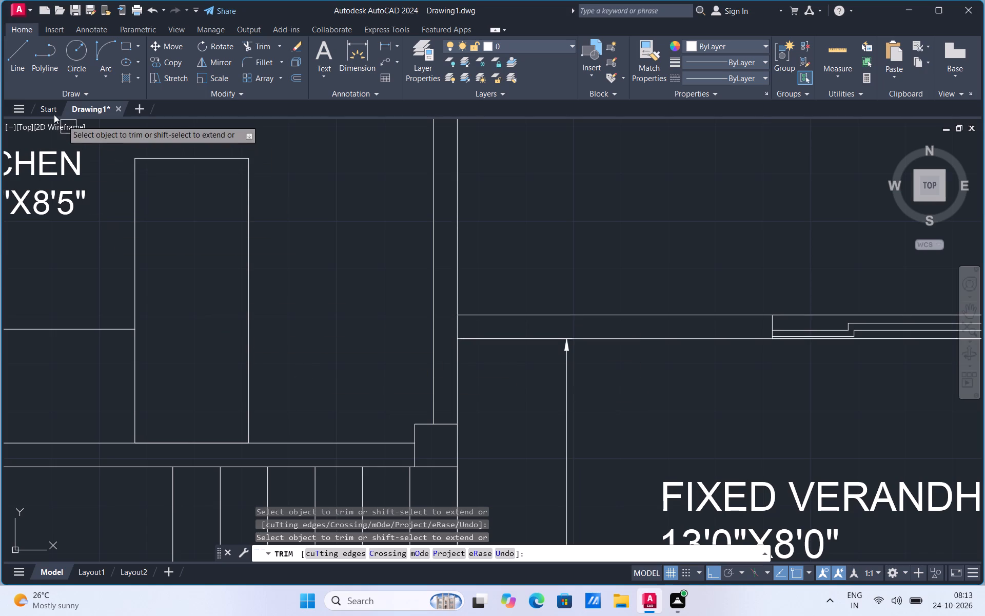
Draw two consecutive 2" lines east from the kitchen wall face inside the verandha wall, plus a perpendicular line to its upper edge.
left_click(22, 64)
scroll(422, 250, "up", 2)
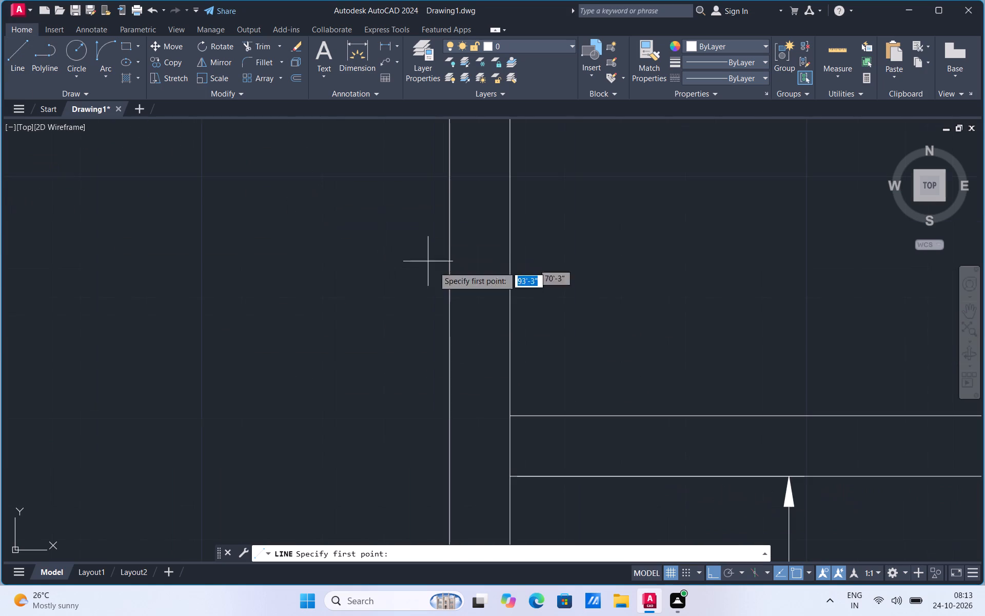
scroll(281, 367, "down", 3)
scroll(383, 387, "up", 3)
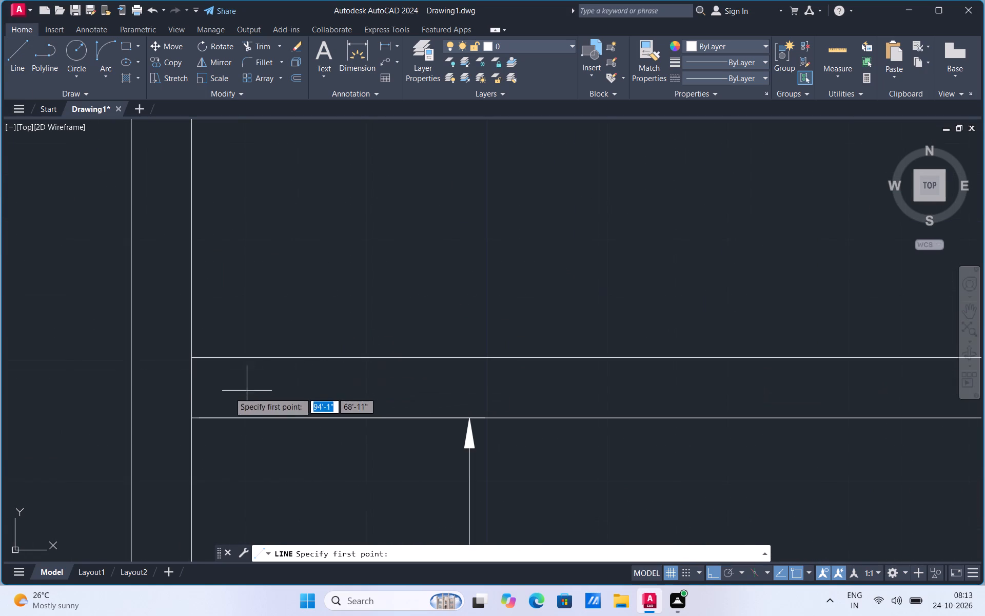
left_click(191, 386)
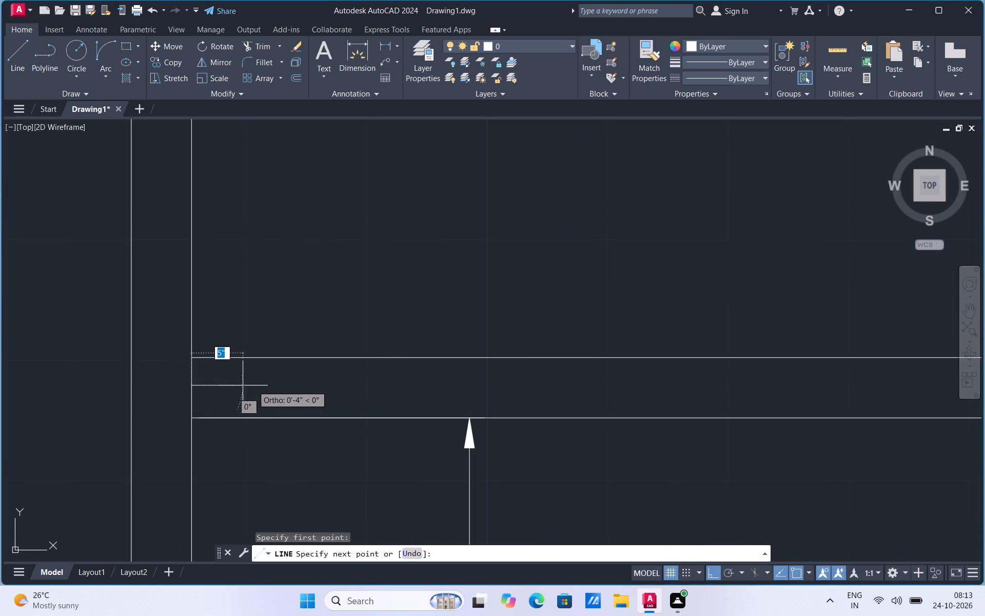
key("2")
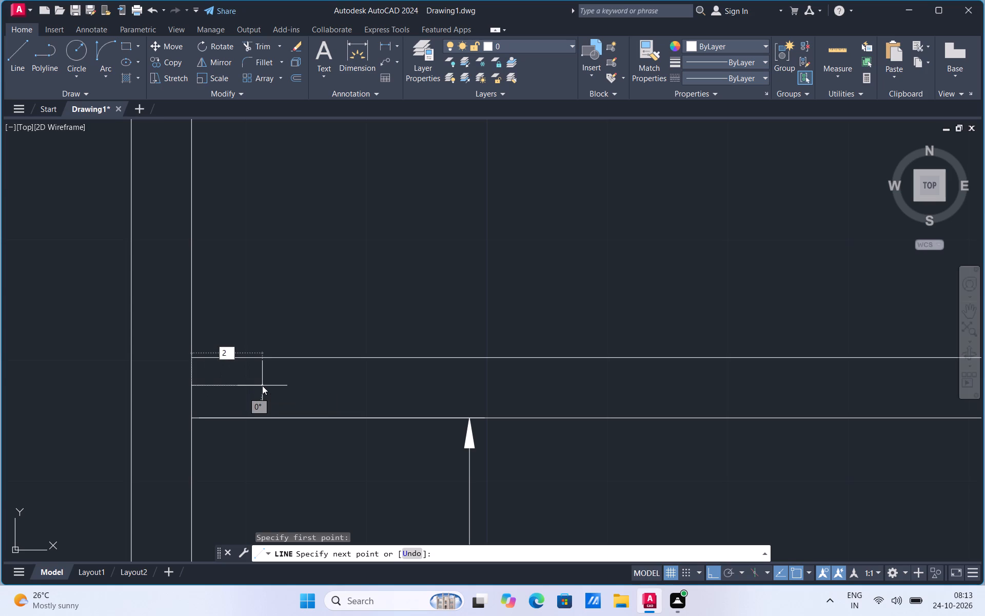
key("Return")
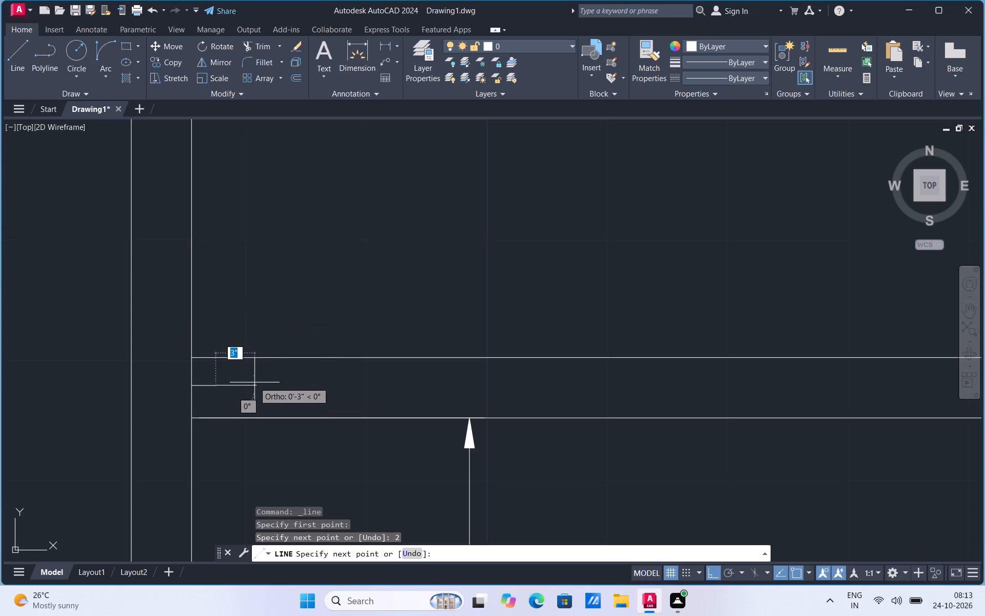
key("2")
key("Return")
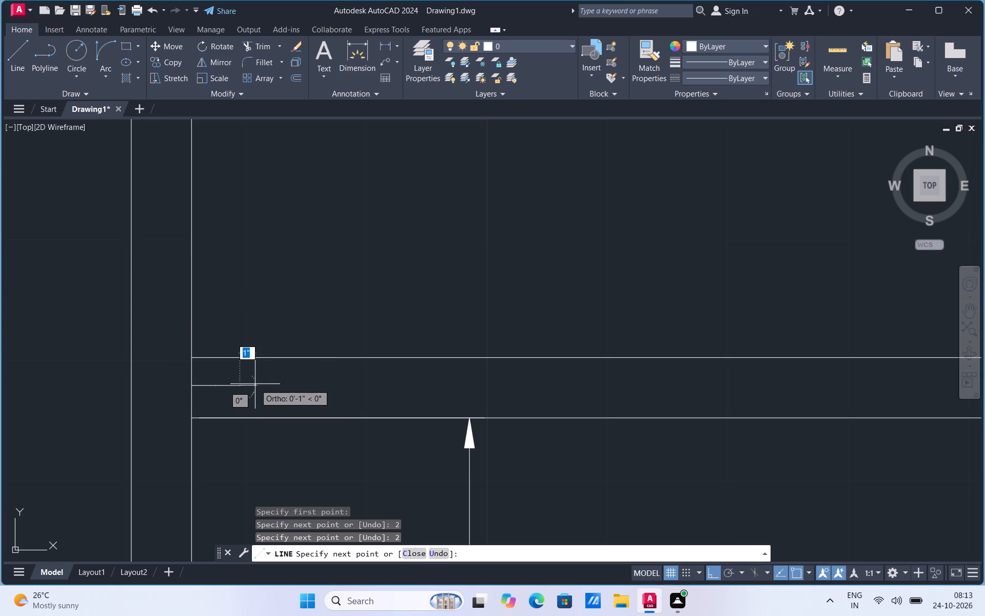
left_click(240, 358)
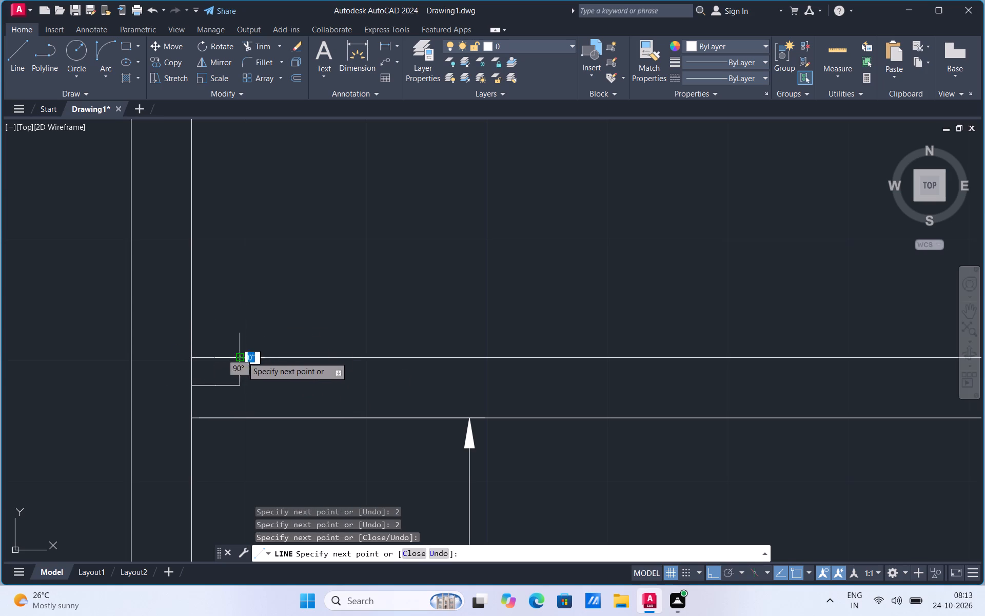
key("Escape")
Extend the short vertical line down to the lower edge of the verandha wall.
type("EX")
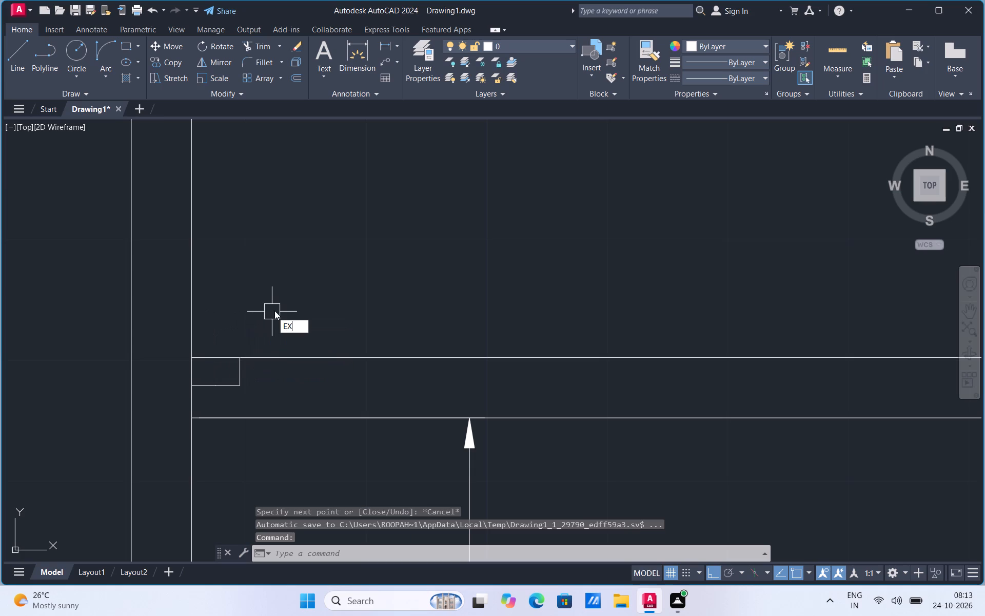
left_click(321, 340)
left_click(235, 374)
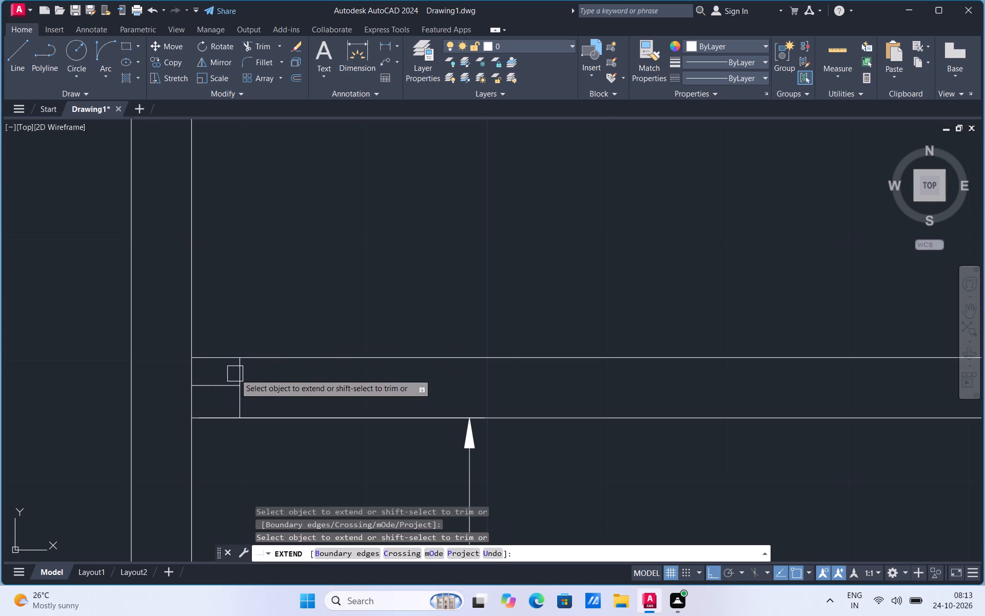
Trim the short horizontal guide lines and the kitchen wall face segment between the two verandha wall edges.
left_click(263, 49)
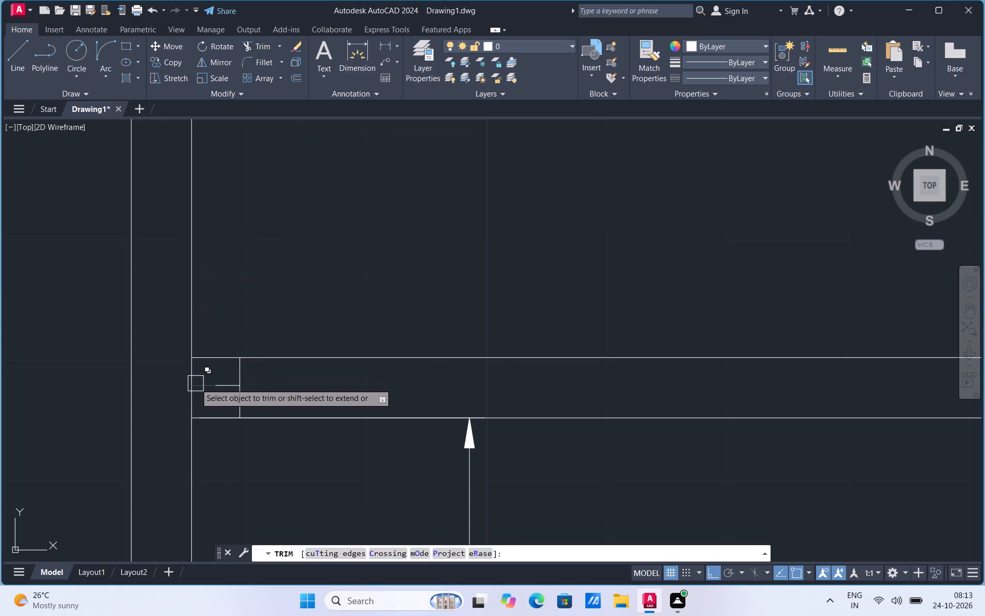
left_click(196, 384)
left_click(189, 374)
left_click(214, 387)
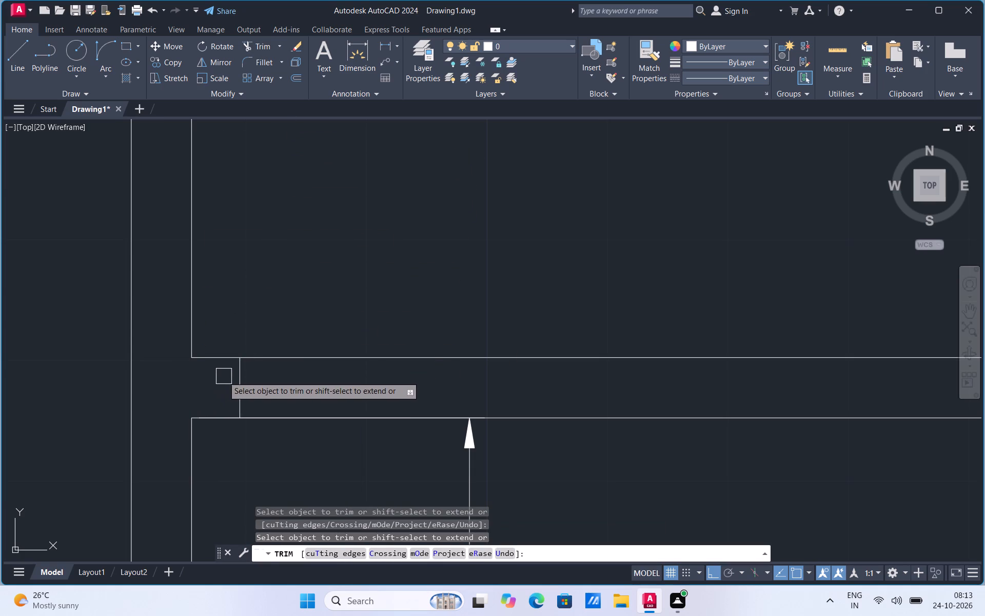
Draw a 4' line east from the midpoint of the short jamb line, plus a perpendicular line up to the verandha wall's upper edge.
left_click(22, 64)
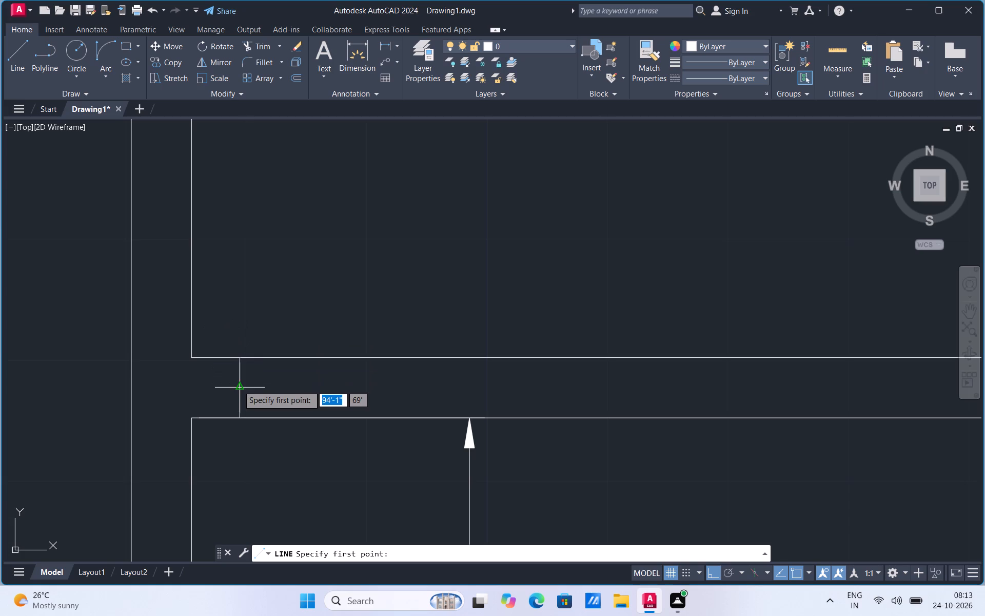
left_click(241, 385)
scroll(241, 385, "down", 2)
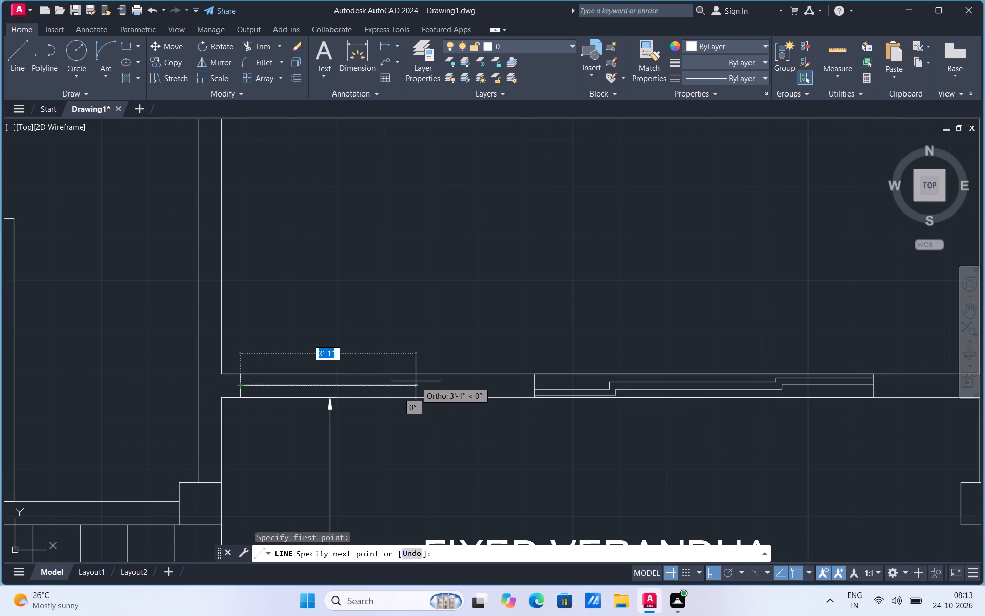
type("4'")
key("Return")
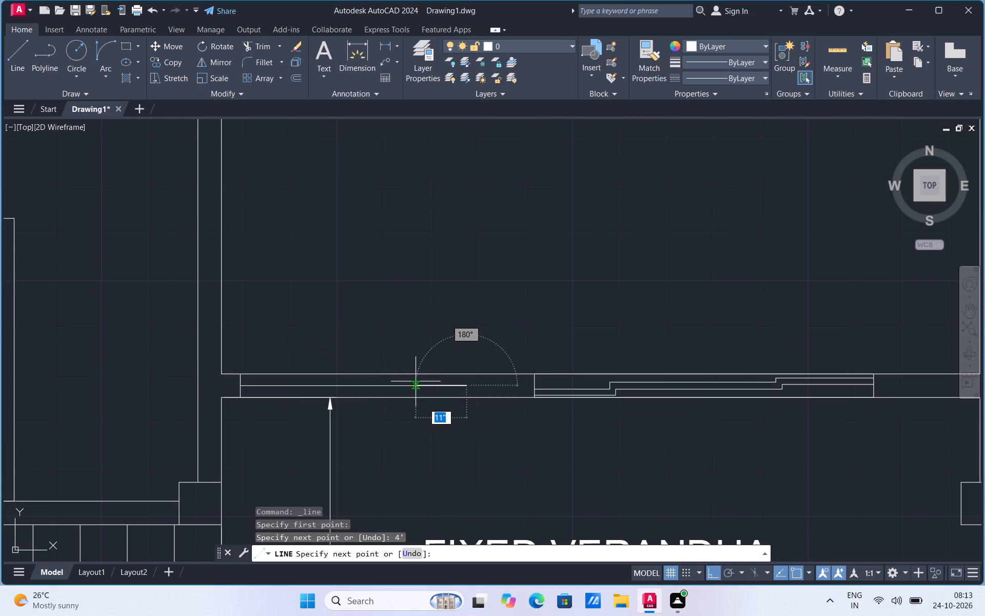
left_click(466, 374)
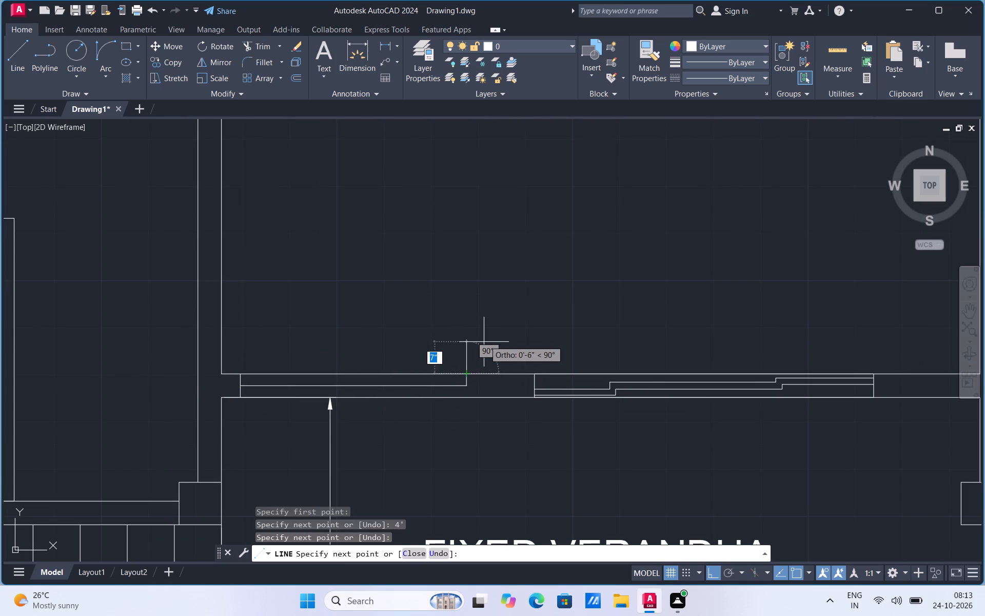
key("Escape")
Extend the new short vertical line down to the lower edge of the verandha wall.
scroll(484, 362, "up", 2)
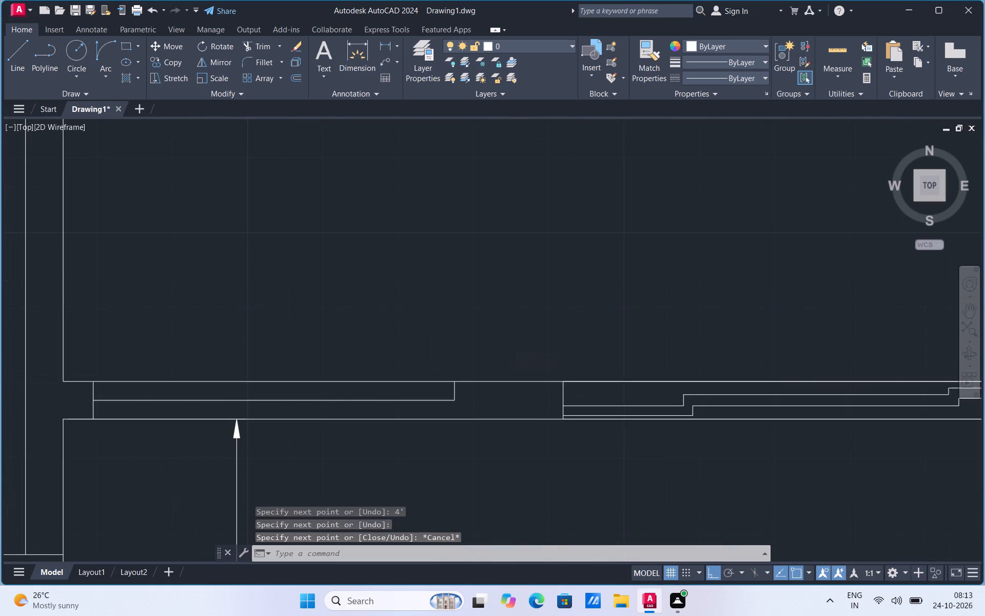
type("EX")
left_click(520, 388)
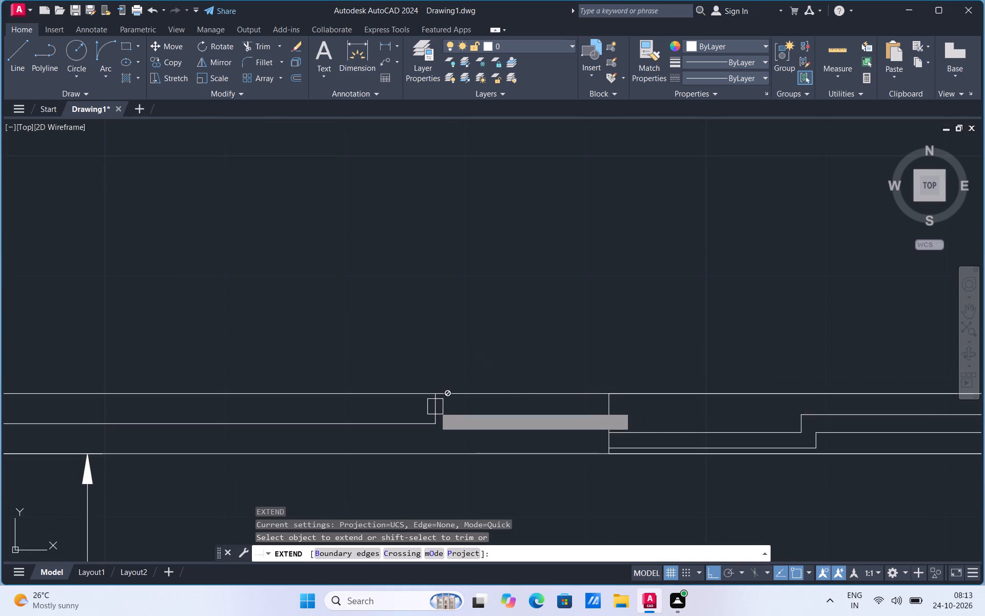
left_click(435, 406)
left_click(435, 410)
Trim the living room–verandha wall lines and centre guide line between the two jambs to open the doorway.
scroll(511, 408, "down", 1)
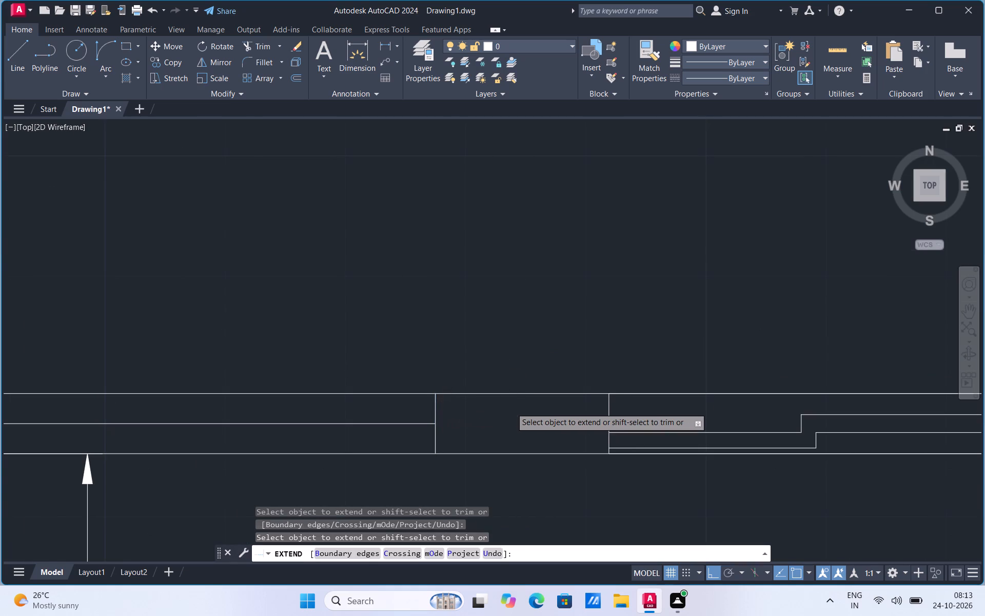
scroll(511, 408, "down", 1)
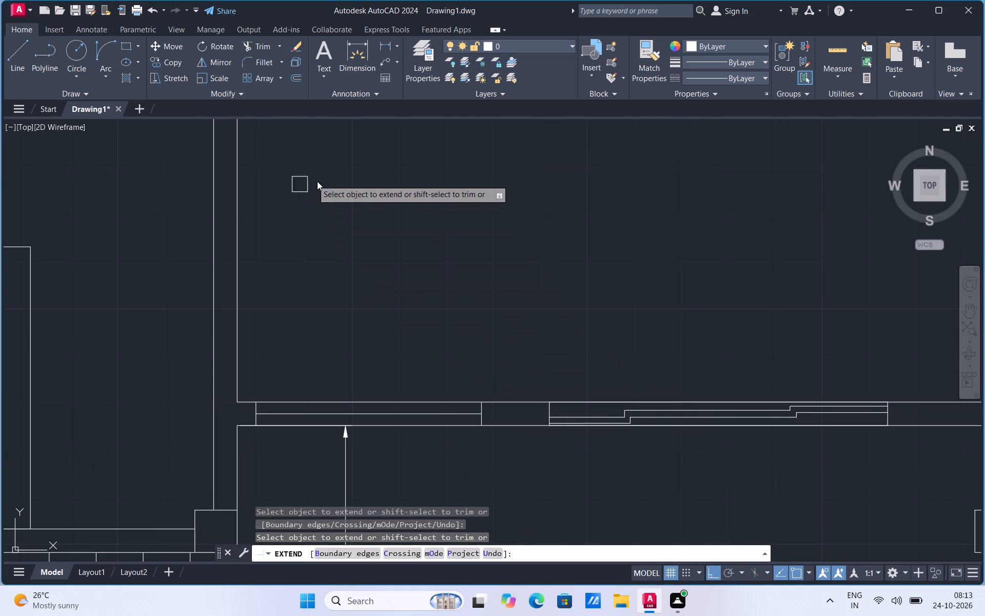
scroll(456, 287, "down", 2)
scroll(456, 288, "up", 1)
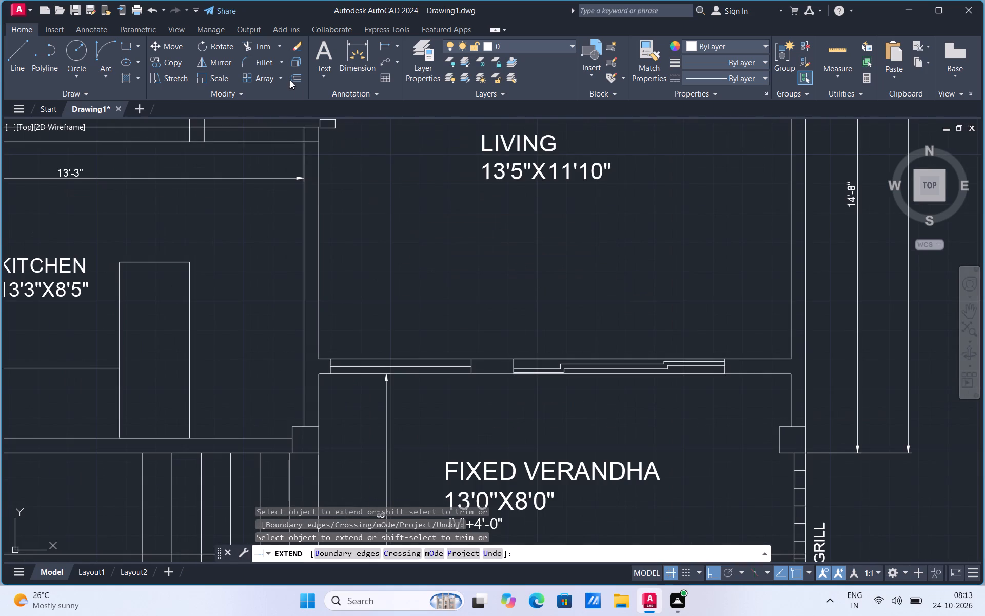
left_click(266, 49)
left_click_drag(419, 269, 431, 407)
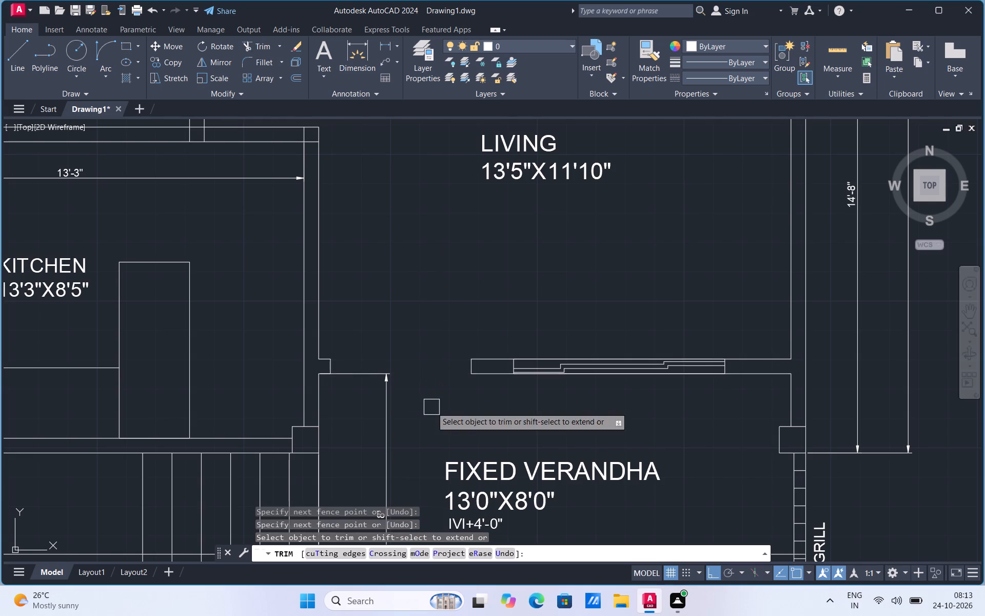
Add a linear dimension for the width of the doorway between the living room and the verandha.
left_click(384, 49)
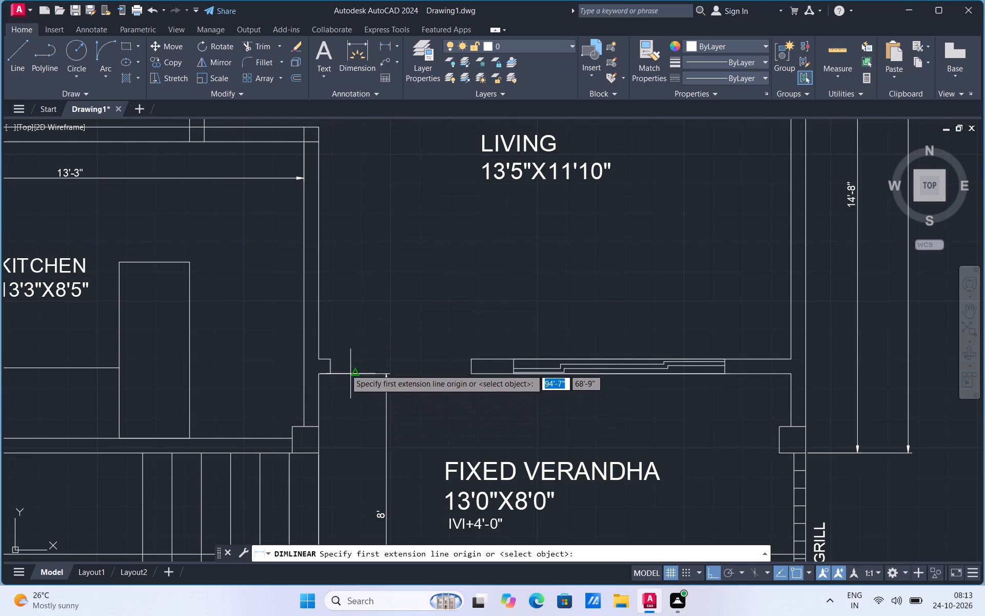
left_click(331, 360)
left_click(476, 359)
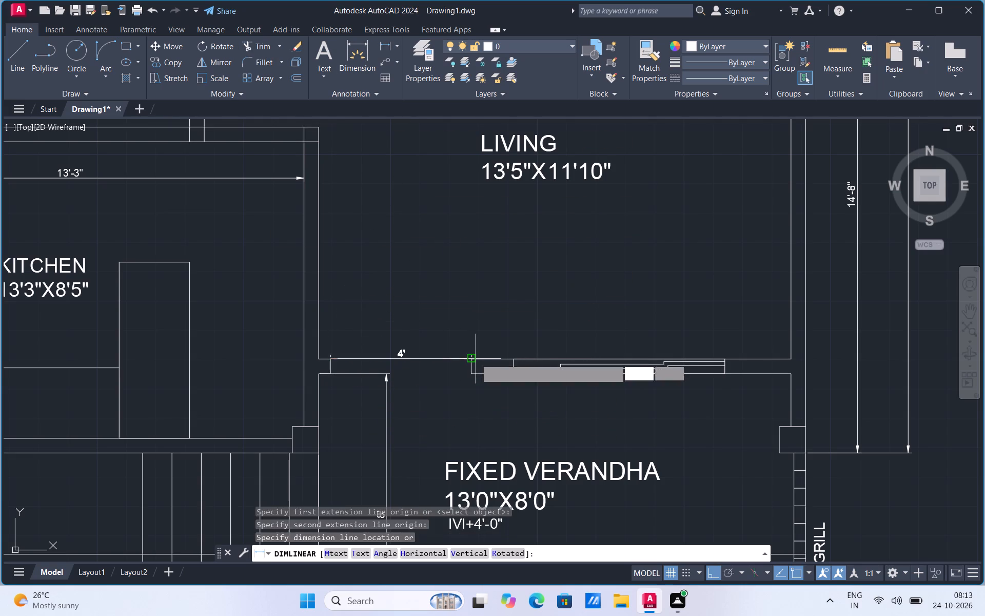
left_click(476, 351)
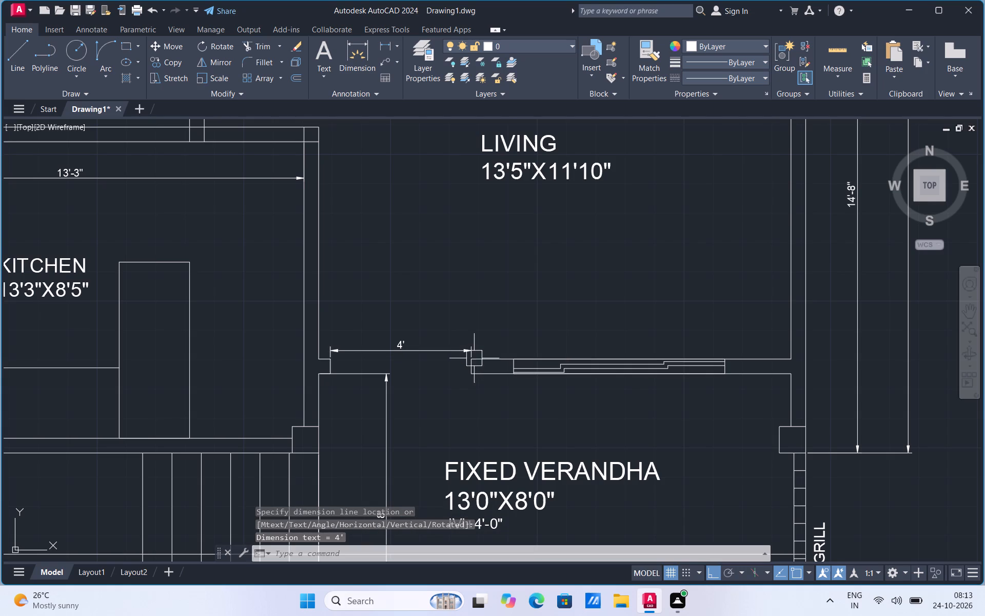
Draw two consecutive 2" lines up from the kitchen wall inside the toilet's east wall, plus cross lines to both wall faces.
scroll(458, 429, "down", 1)
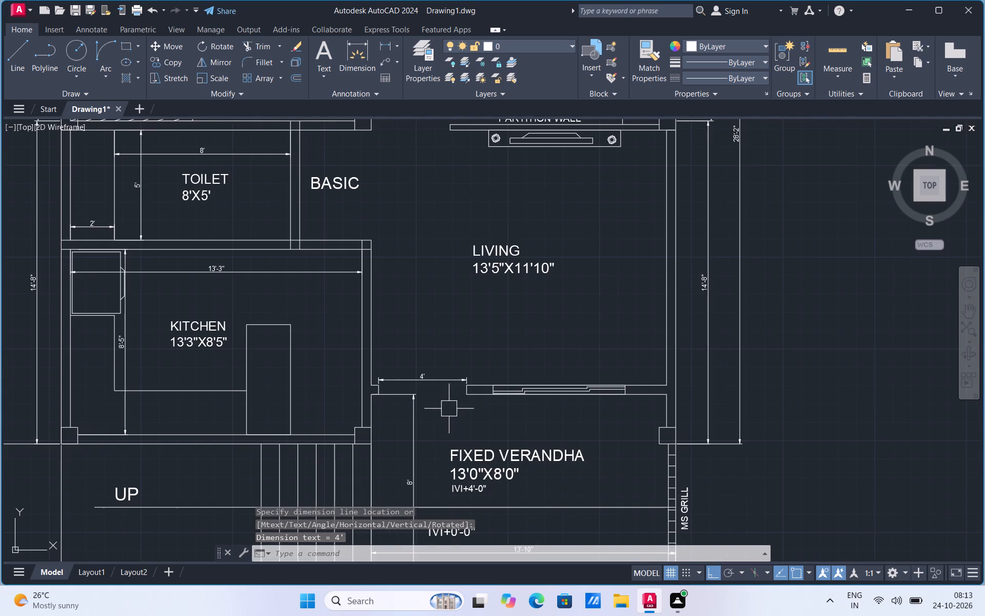
scroll(565, 306, "down", 1)
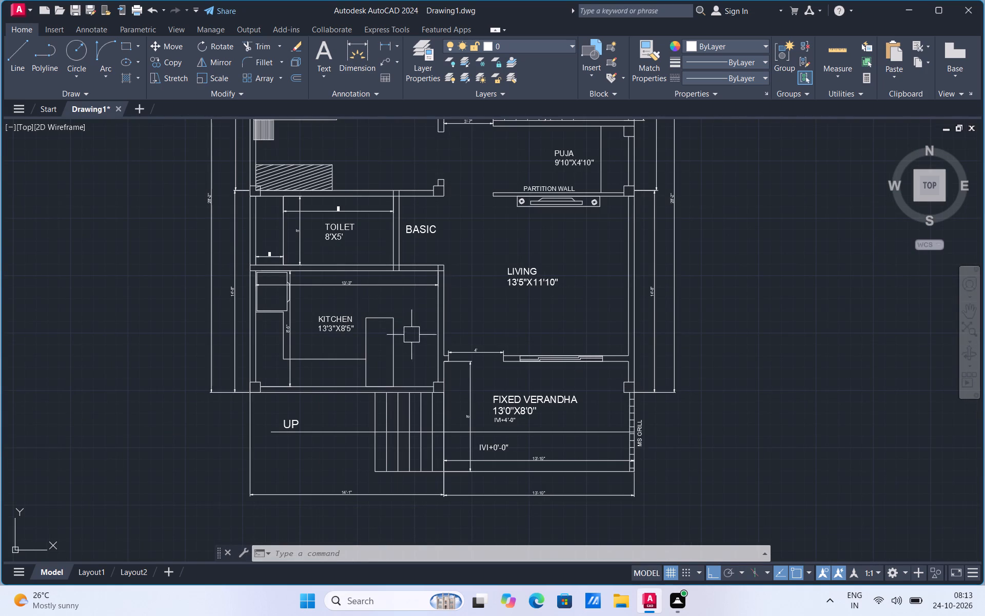
scroll(309, 186, "up", 2)
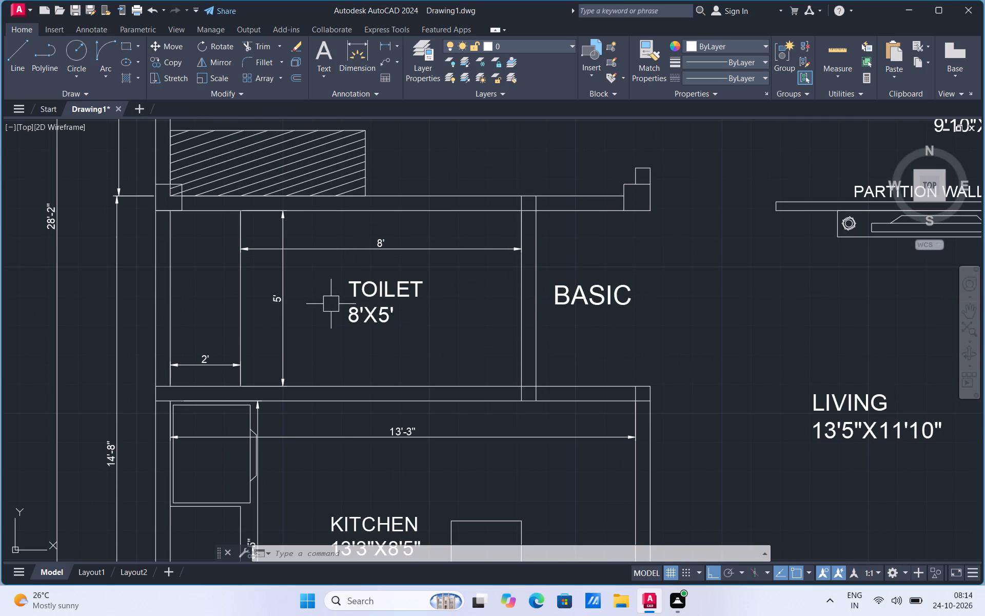
scroll(623, 332, "up", 1)
left_click(22, 76)
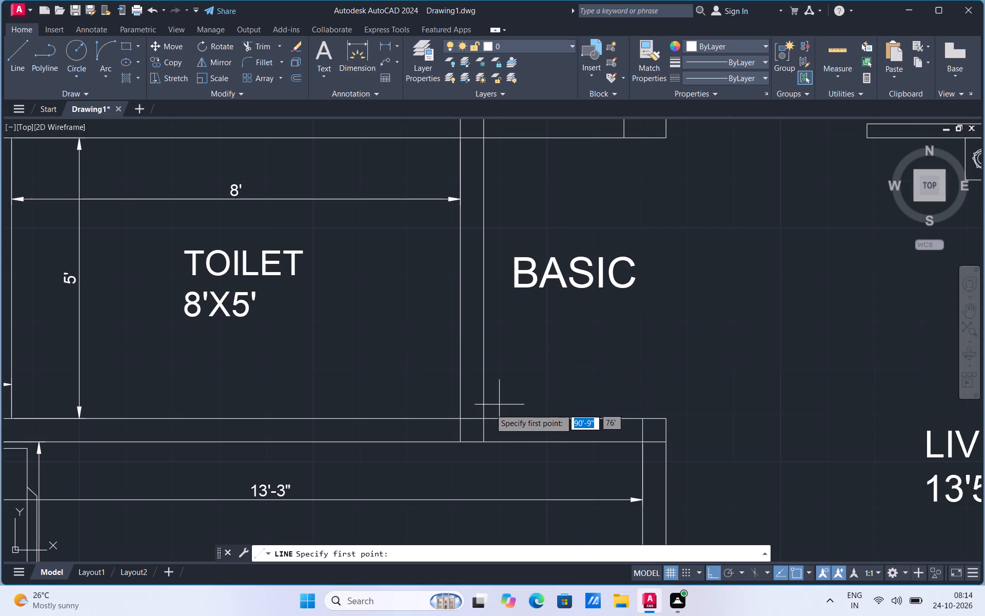
scroll(485, 409, "up", 1)
left_click(465, 426)
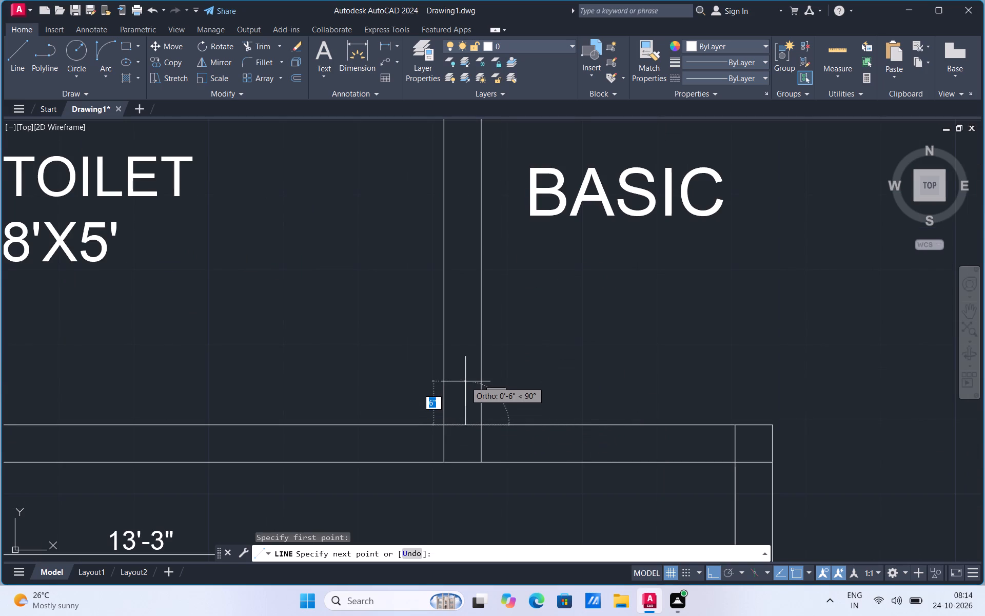
key("2")
key("Return")
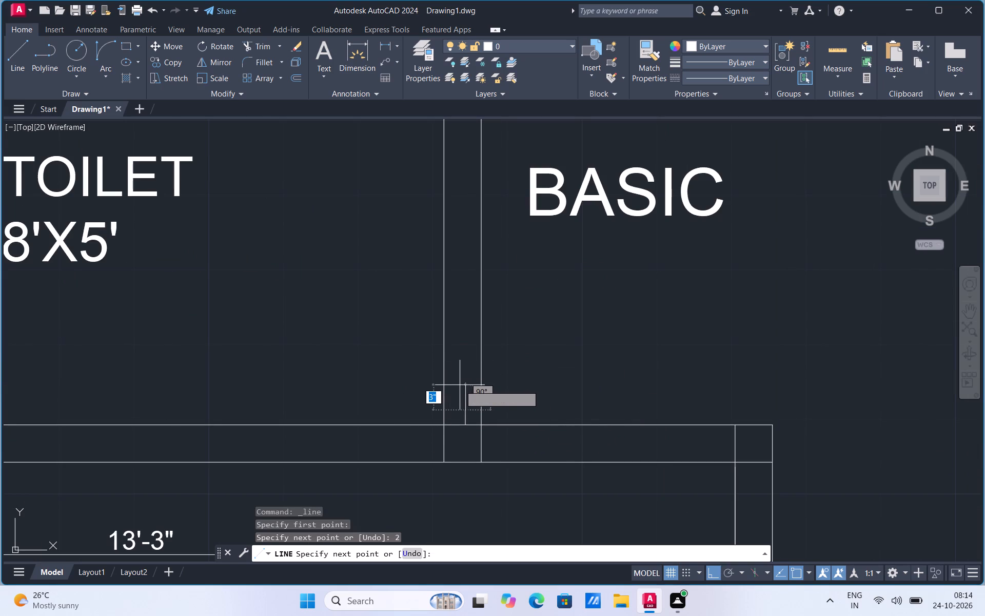
key("2")
key("Return")
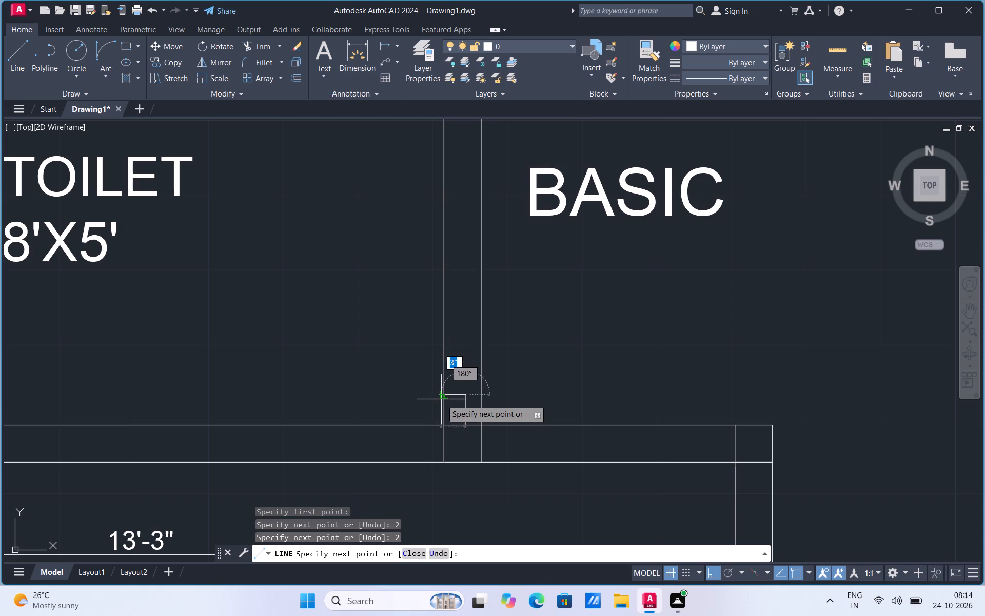
left_click(446, 395)
left_click(482, 396)
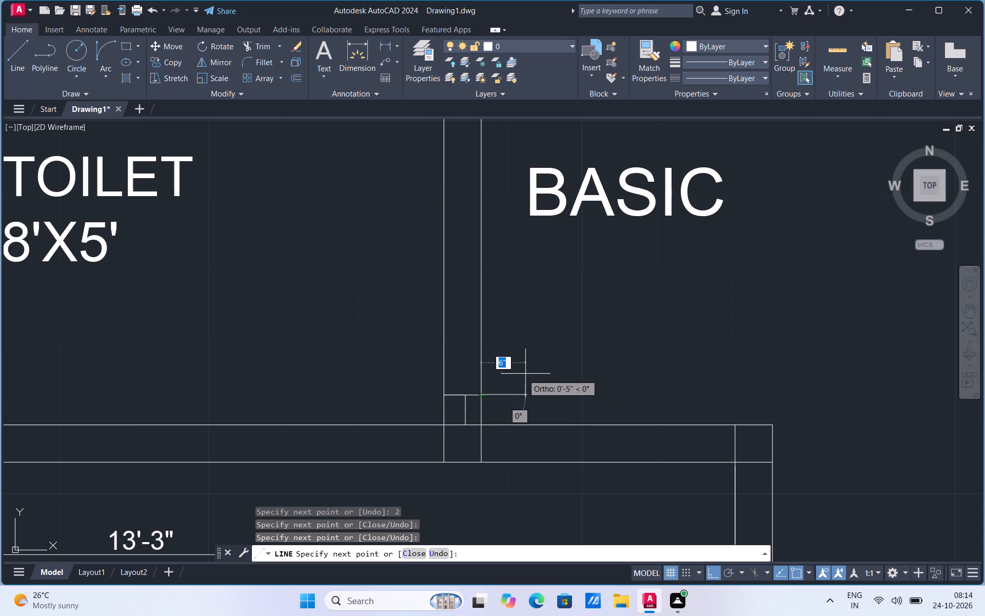
key("Escape")
Delete the two overlapping cross lines inside the toilet's east wall.
scroll(454, 398, "up", 2)
left_click(450, 394)
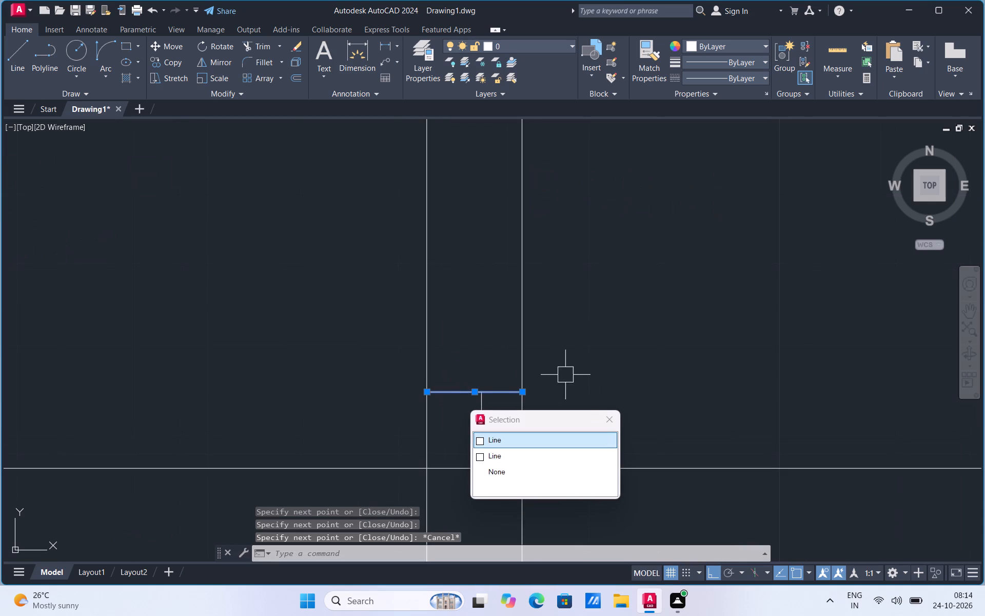
key("Delete")
left_click(448, 393)
key("Delete")
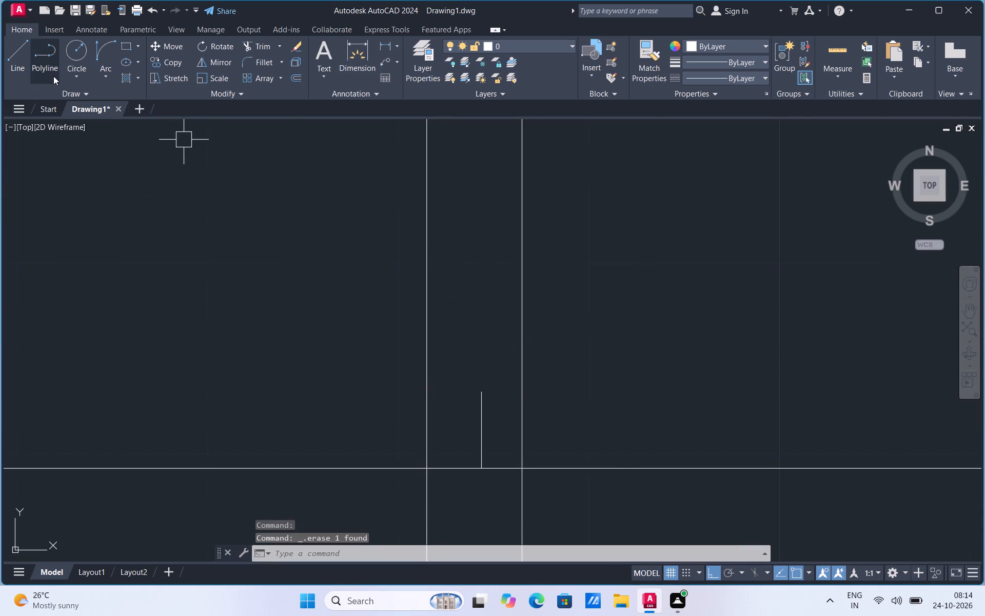
Draw a line from the top of the vertical guide to the toilet wall's west face and extend it to the east face.
left_click(16, 62)
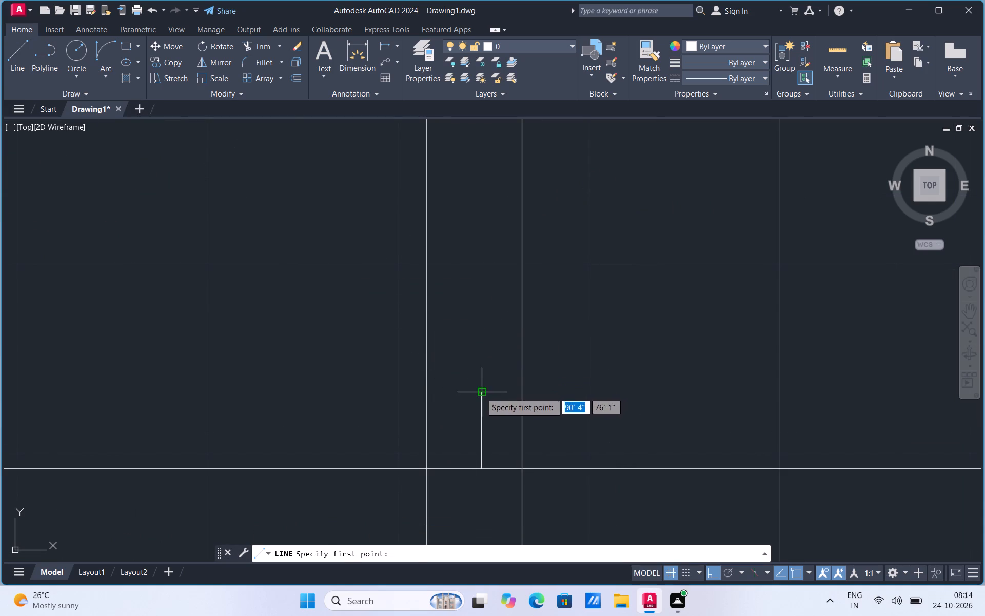
left_click(481, 393)
left_click(427, 393)
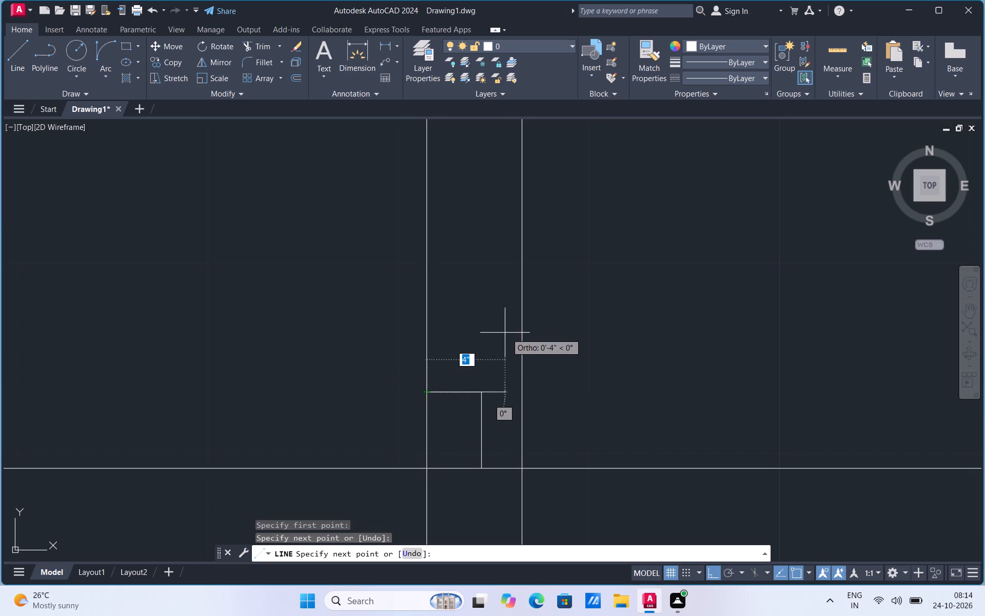
key("Escape")
key("e")
key("x")
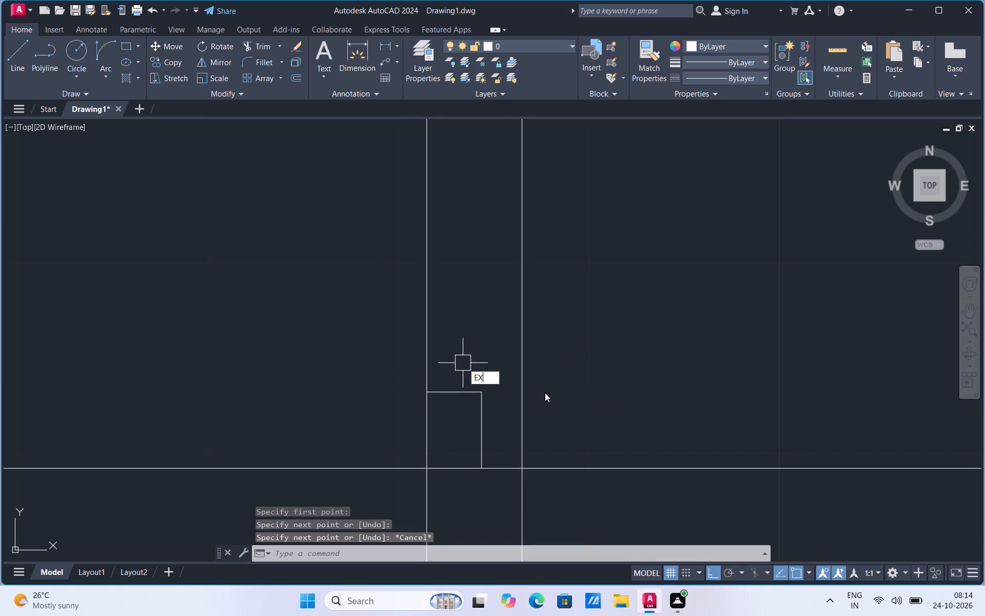
left_click(525, 387)
left_click(457, 396)
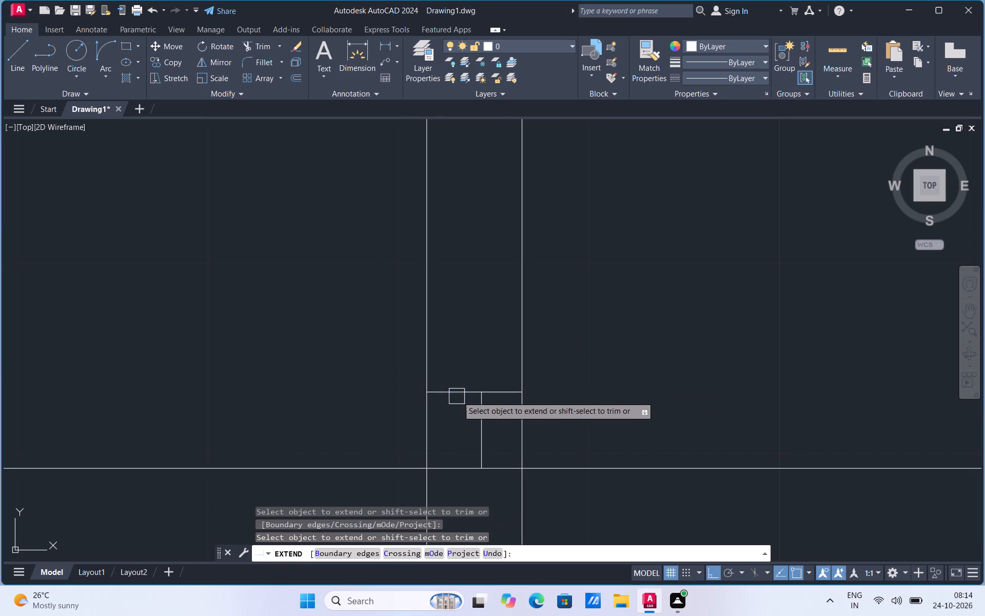
Trim the vertical guide and the wall lines crossing at the junction of the toilet's east wall and the kitchen wall.
scroll(470, 431, "down", 2)
left_click(259, 51)
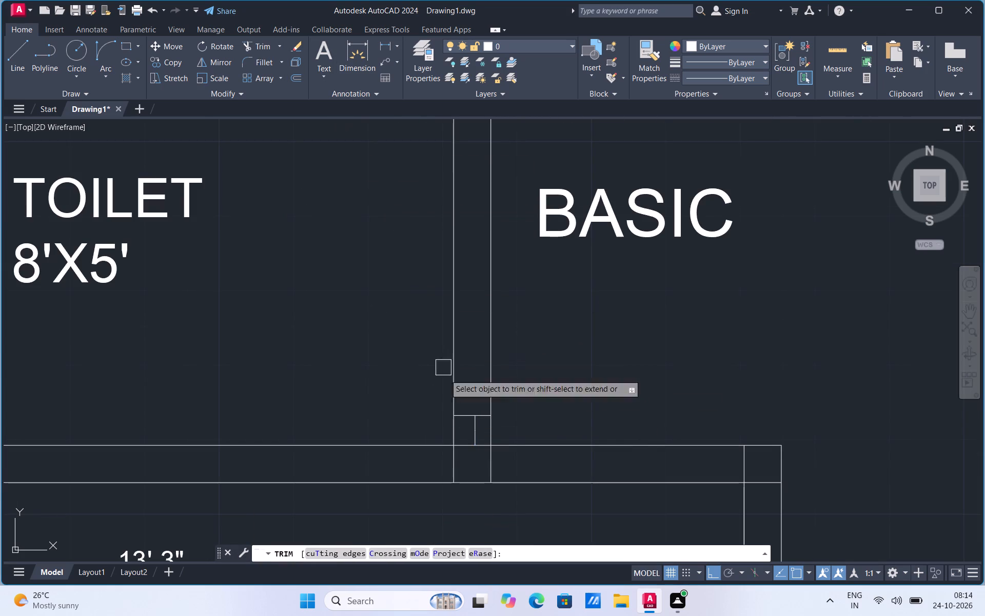
scroll(463, 453, "up", 1)
left_click(466, 446)
left_click_drag(477, 428, 475, 433)
left_click(444, 466)
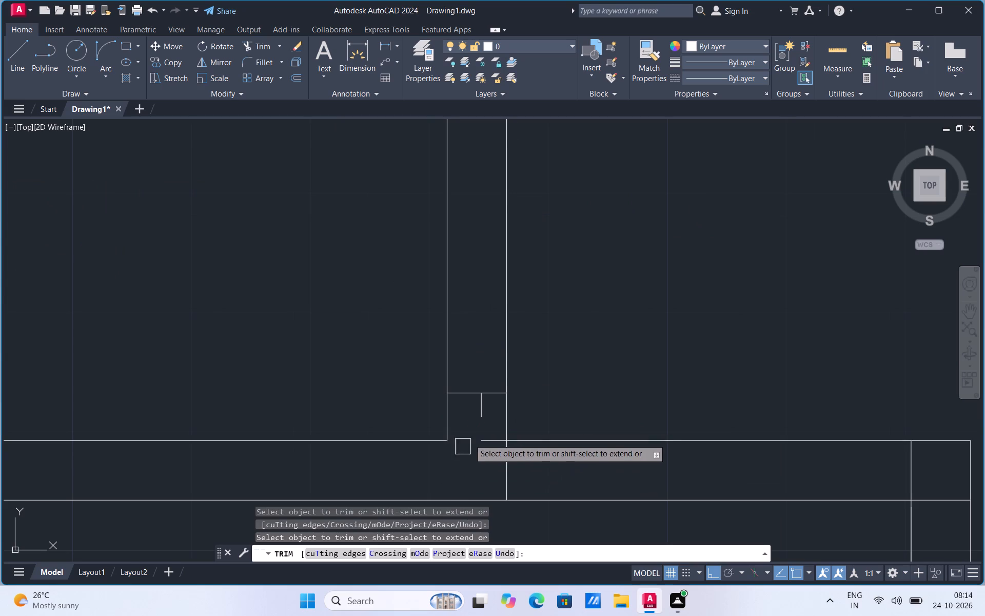
left_click(477, 412)
left_click(480, 439)
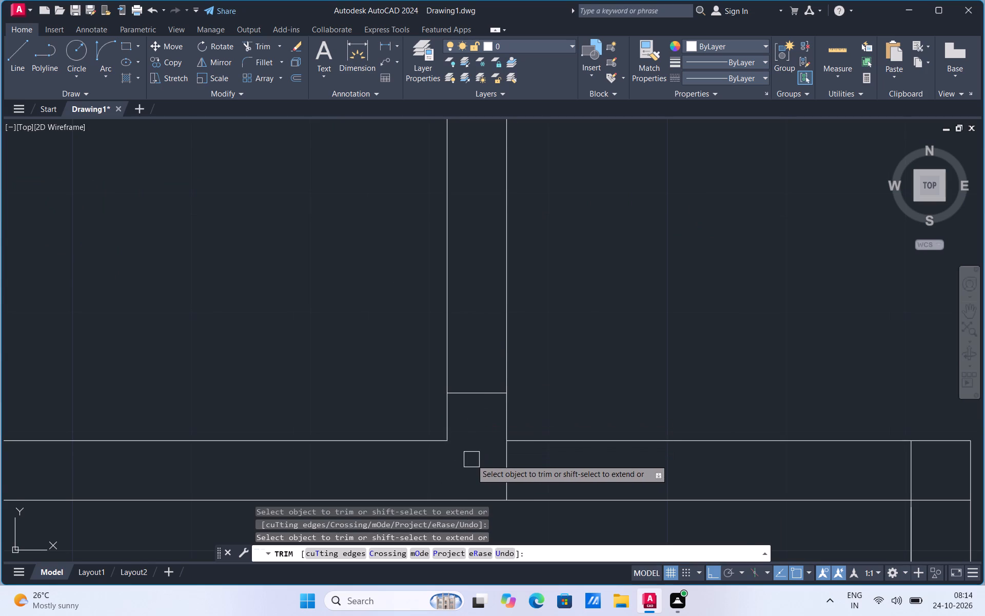
scroll(471, 459, "down", 1)
scroll(500, 472, "up", 1)
left_click(493, 470)
Trim the kitchen east wall's inner line where it crosses the kitchen's north wall at their corner.
scroll(489, 460, "down", 1)
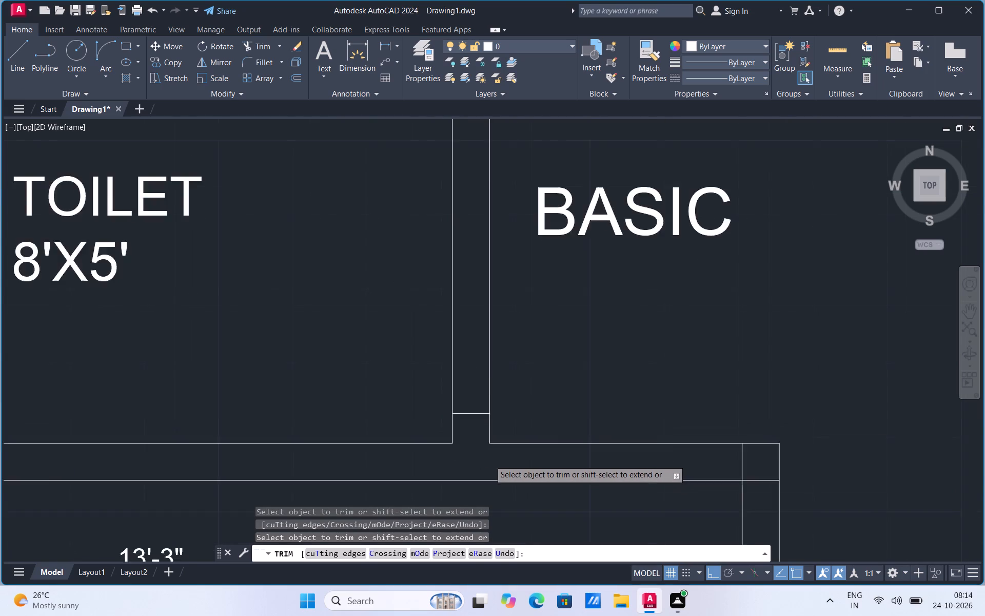
scroll(489, 460, "down", 1)
left_click(645, 465)
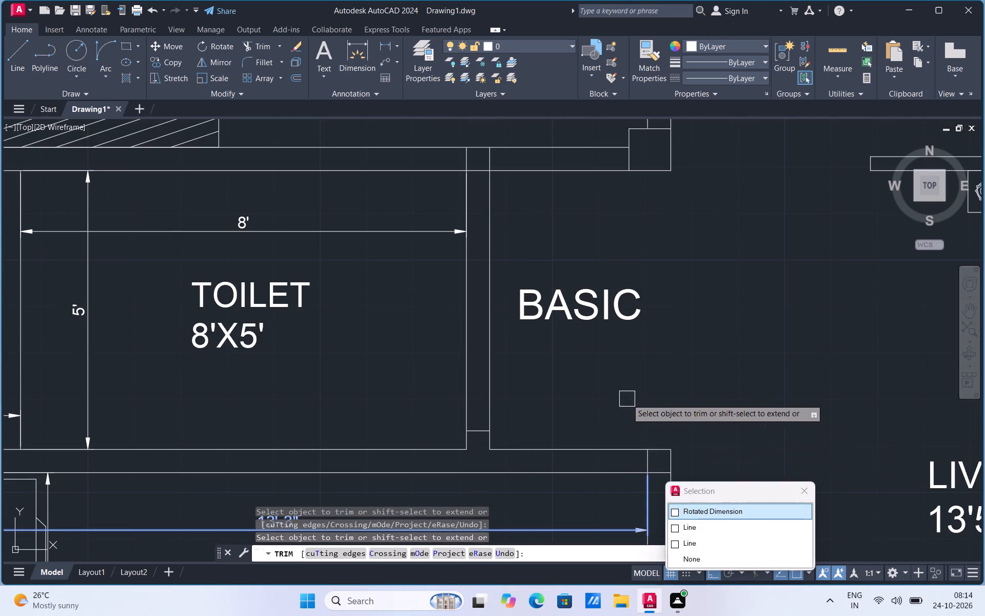
scroll(638, 465, "up", 2)
left_click(651, 459)
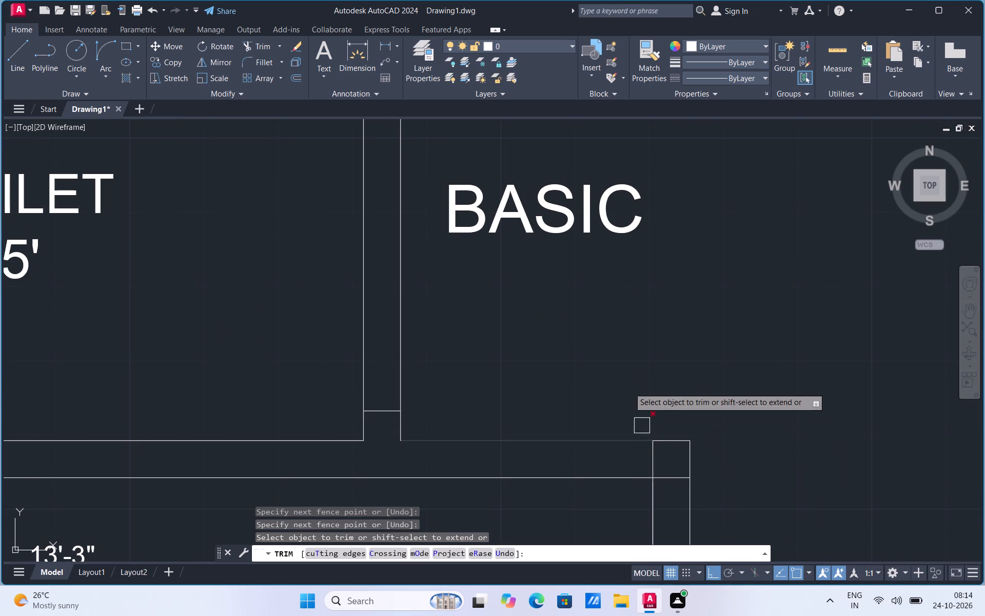
scroll(627, 381, "down", 1)
scroll(649, 435, "up", 1)
left_click(642, 430)
scroll(554, 487, "down", 2)
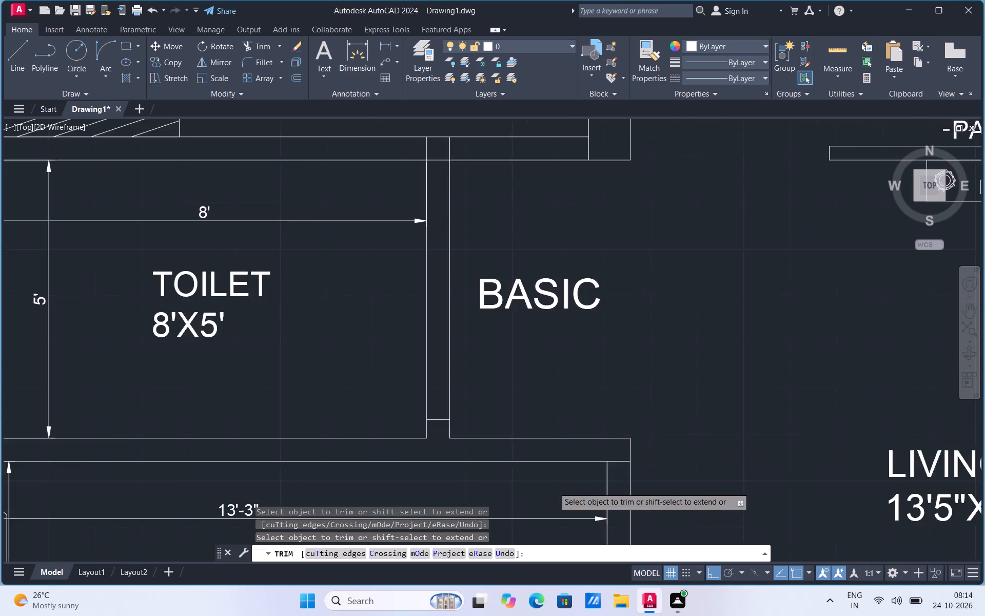
Draw a 2'6" line up from the jamb line inside the toilet's east wall, plus a cross line to the west face.
scroll(503, 295, "up", 1)
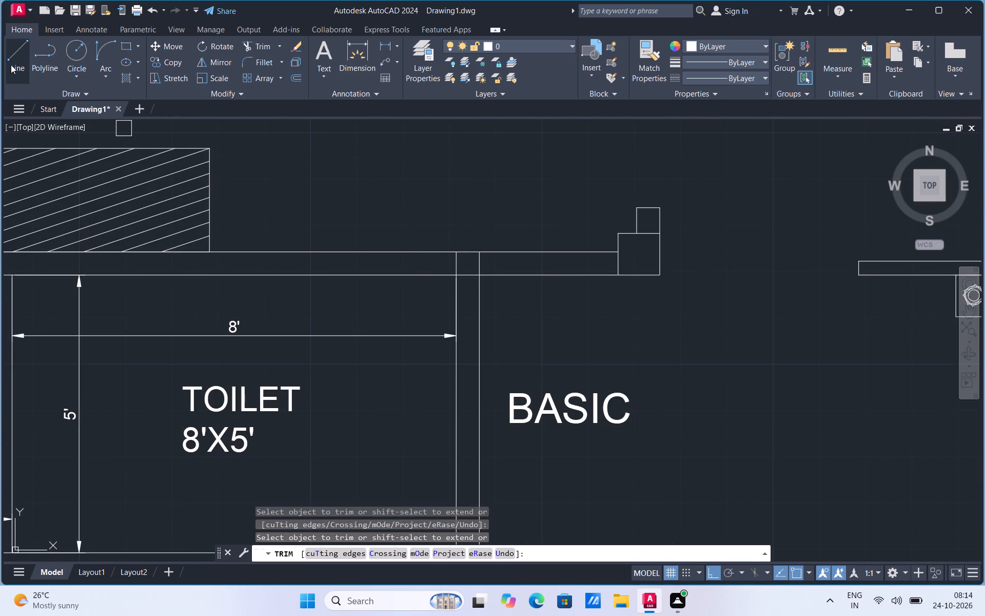
left_click(11, 65)
scroll(436, 232, "down", 1)
scroll(442, 392, "up", 2)
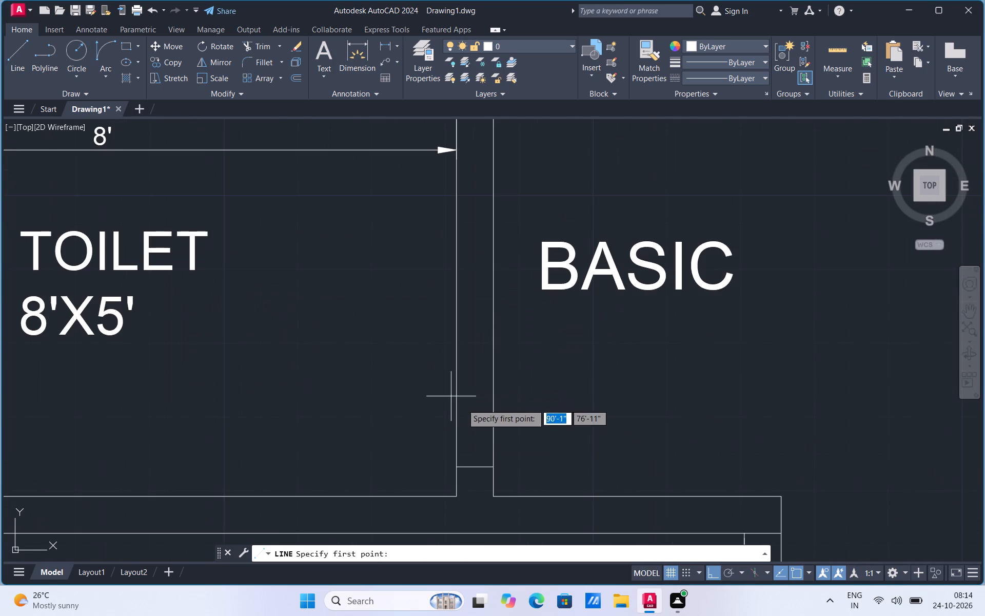
left_click(477, 470)
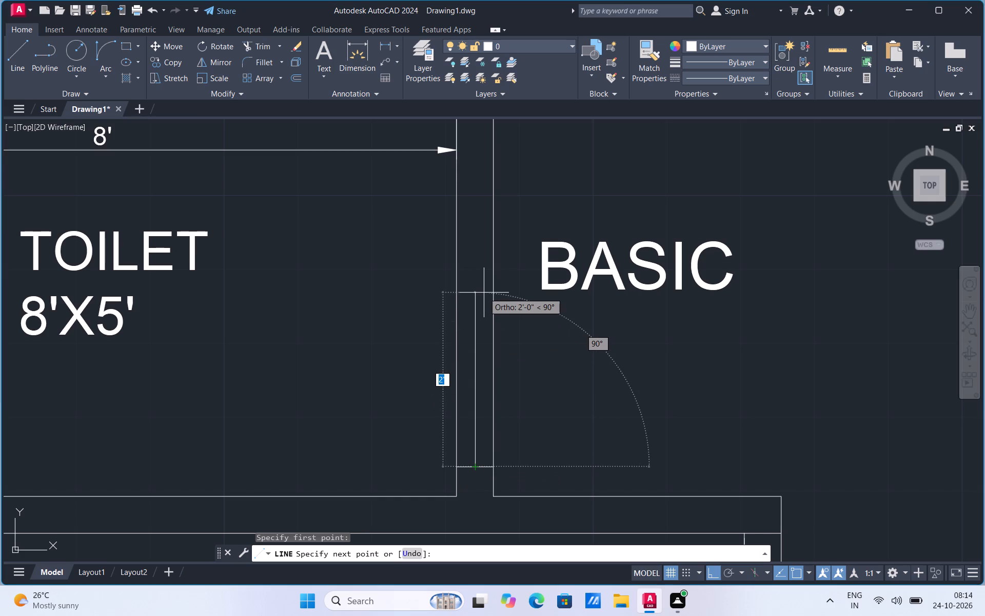
type("2'6\"")
key("Return")
scroll(484, 293, "down", 1)
scroll(455, 207, "up", 1)
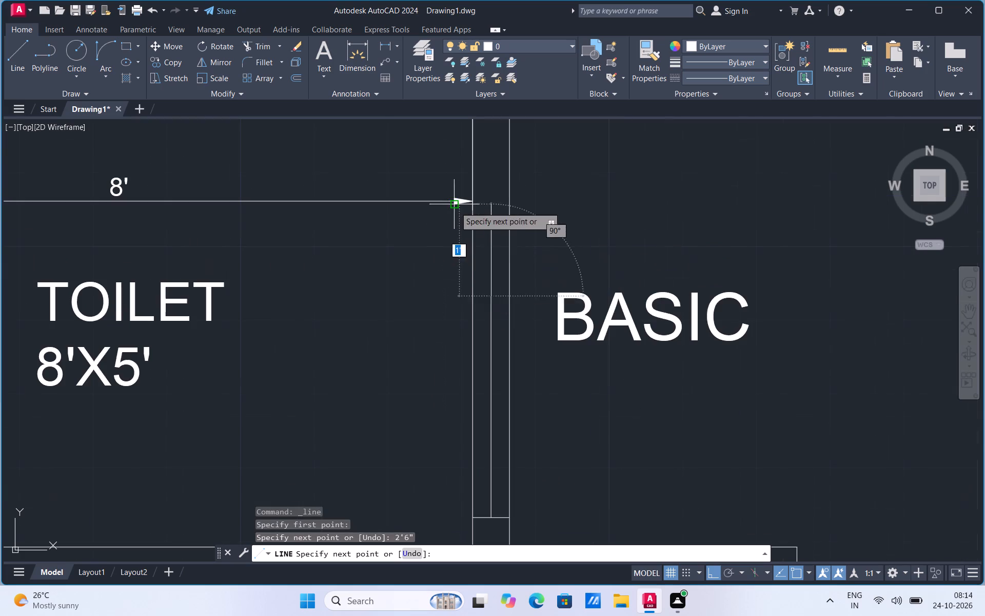
left_click(470, 297)
scroll(494, 263, "up", 2)
key("Escape")
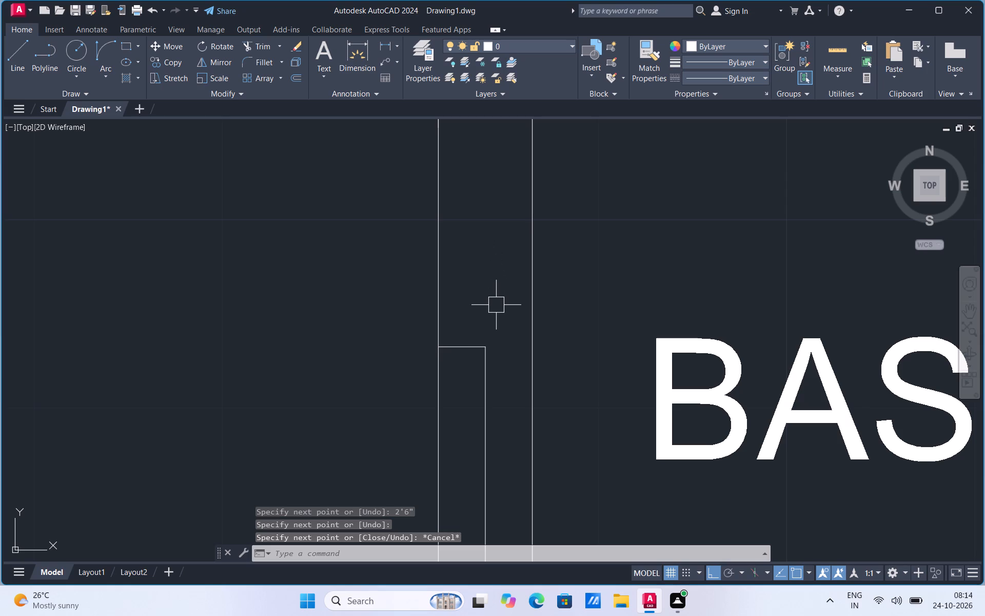
Extend the new cross line to the east face of the toilet's east wall.
type("EX")
left_click(543, 331)
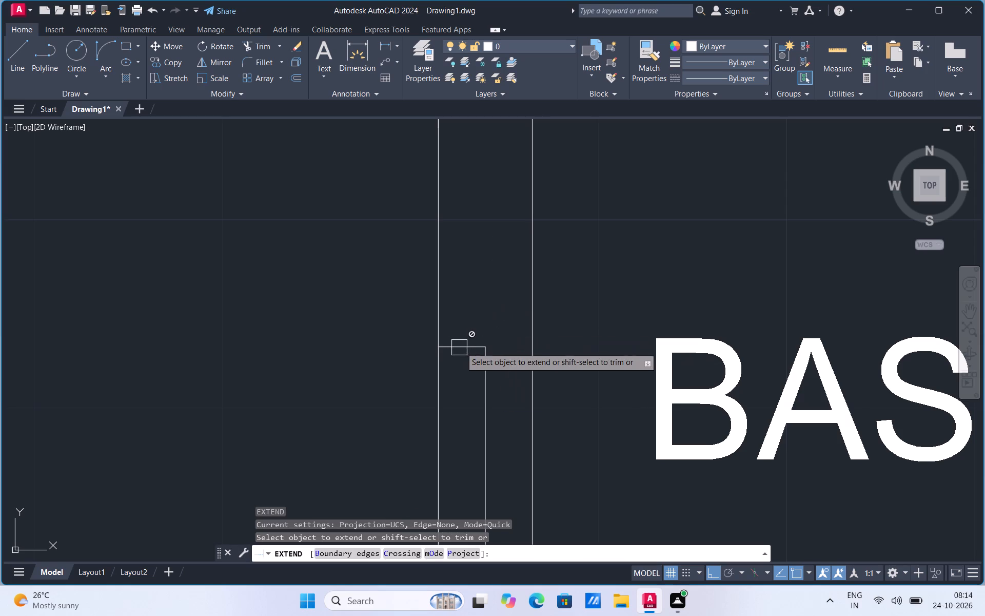
left_click(464, 348)
scroll(464, 348, "down", 2)
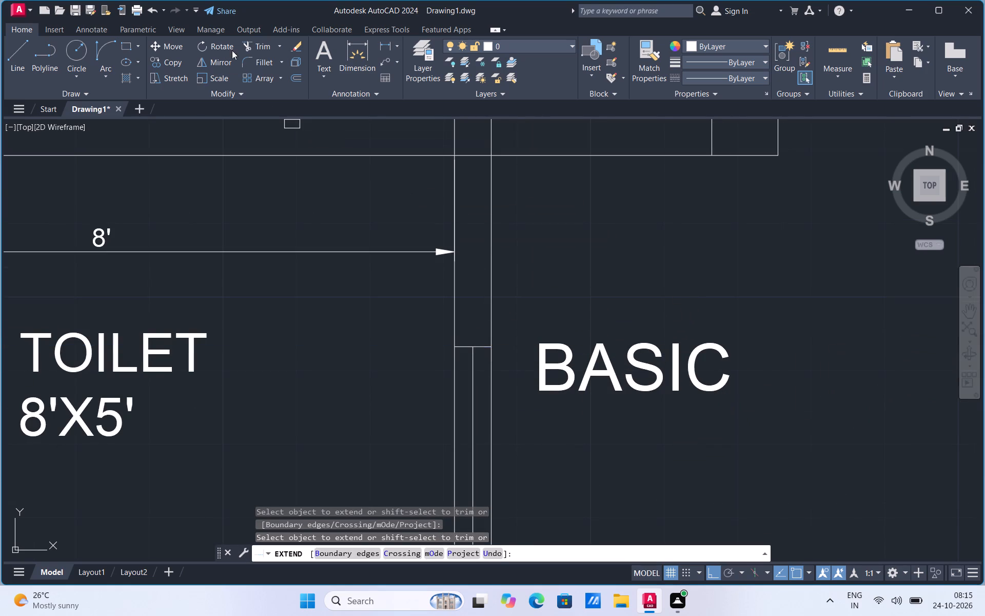
Trim the wall lines crossing at the junction of the toilet's east wall and its north wall.
left_click(258, 47)
scroll(410, 367, "down", 2)
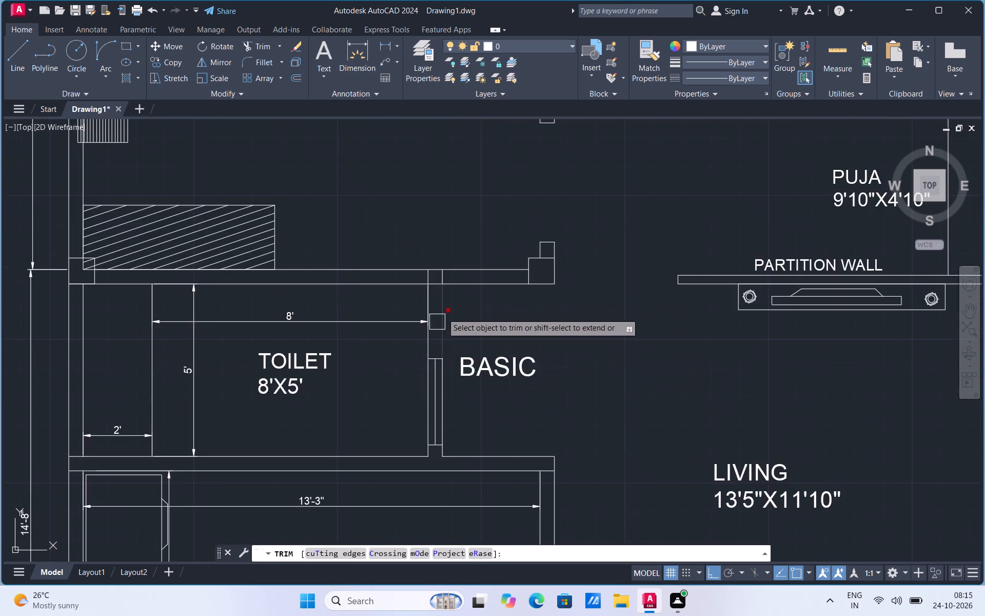
scroll(450, 290, "up", 2)
left_click(410, 272)
left_click(385, 258)
left_click(421, 259)
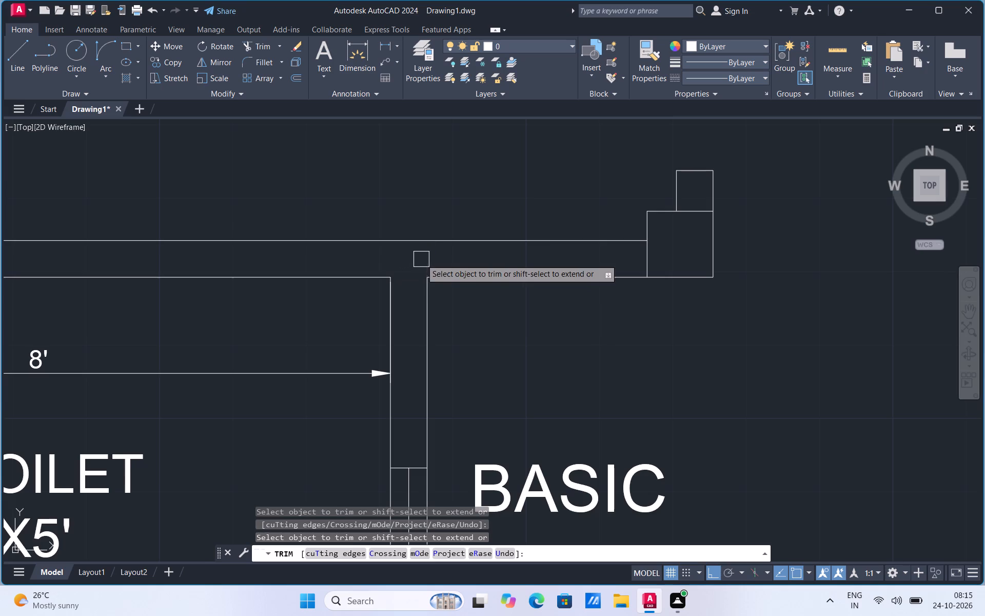
Trim the hatch and wall lines running inside the column at the toilet's northwest corner.
scroll(509, 218, "down", 2)
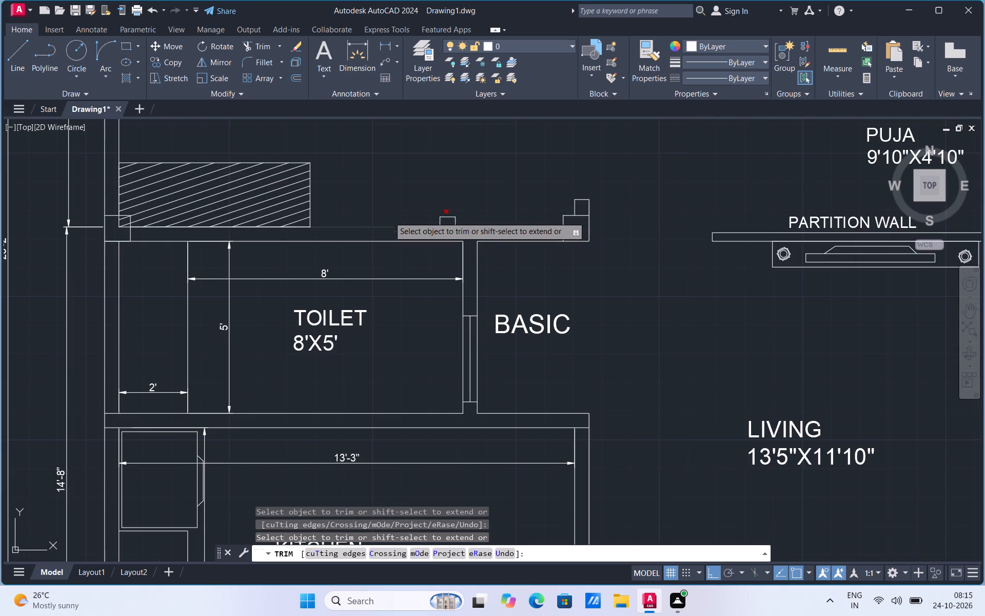
scroll(123, 215, "up", 5)
left_click(122, 214)
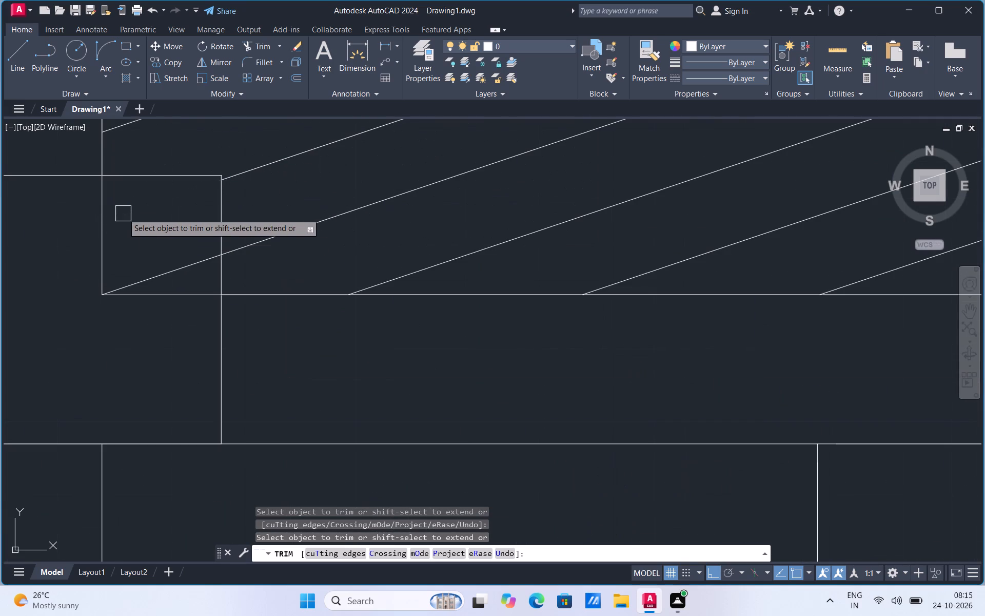
left_click(167, 274)
left_click(168, 286)
left_click(140, 297)
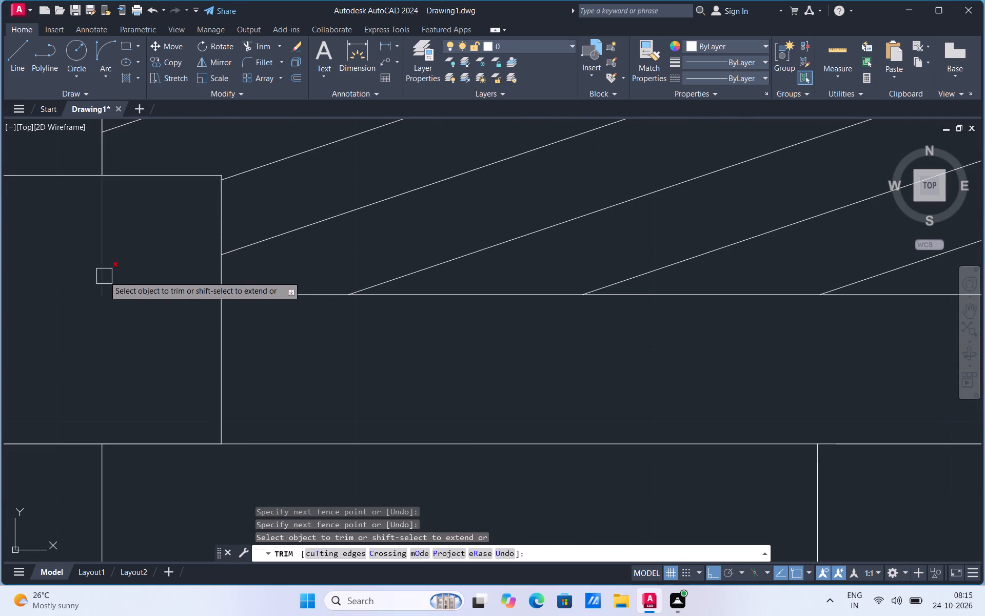
left_click(104, 276)
Trim both wall faces and the guide line between the jambs to open the toilet's east doorway.
scroll(368, 313, "down", 2)
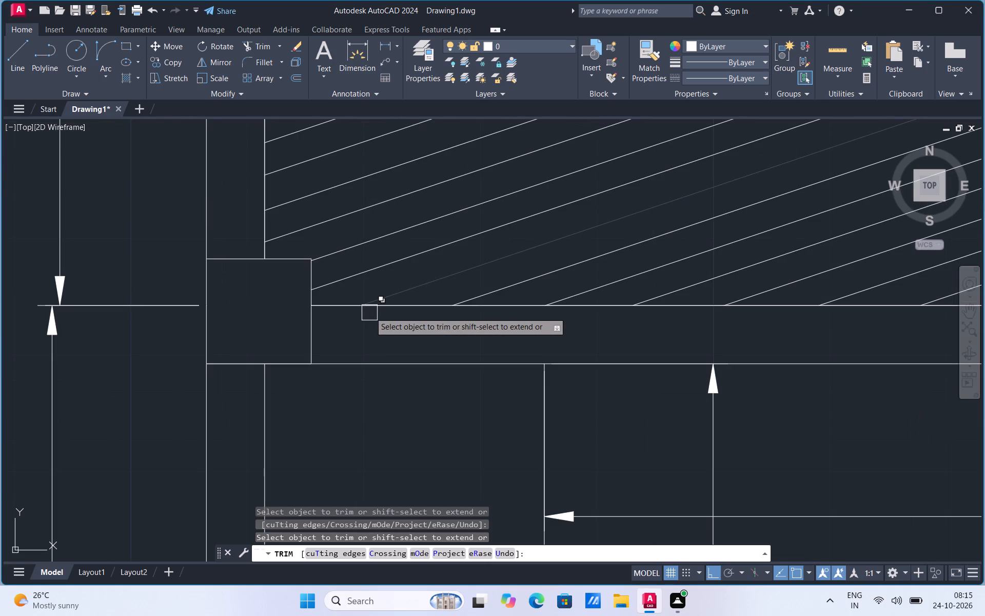
scroll(213, 311, "down", 4)
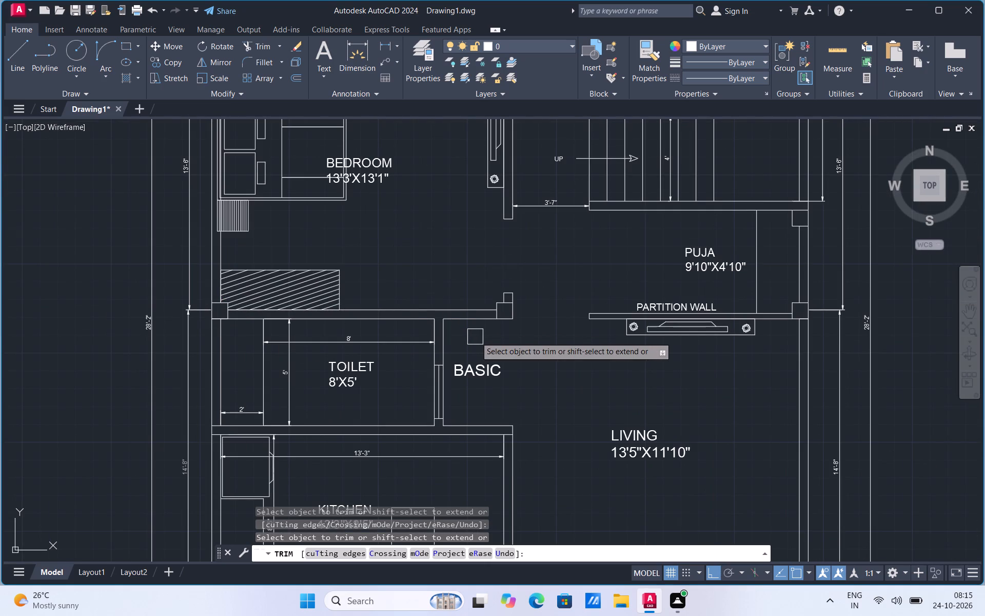
scroll(453, 394, "up", 2)
left_click_drag(455, 394, 375, 409)
Draw a vertical line across the toilet door opening between the midpoints of its two jambs.
left_click(11, 57)
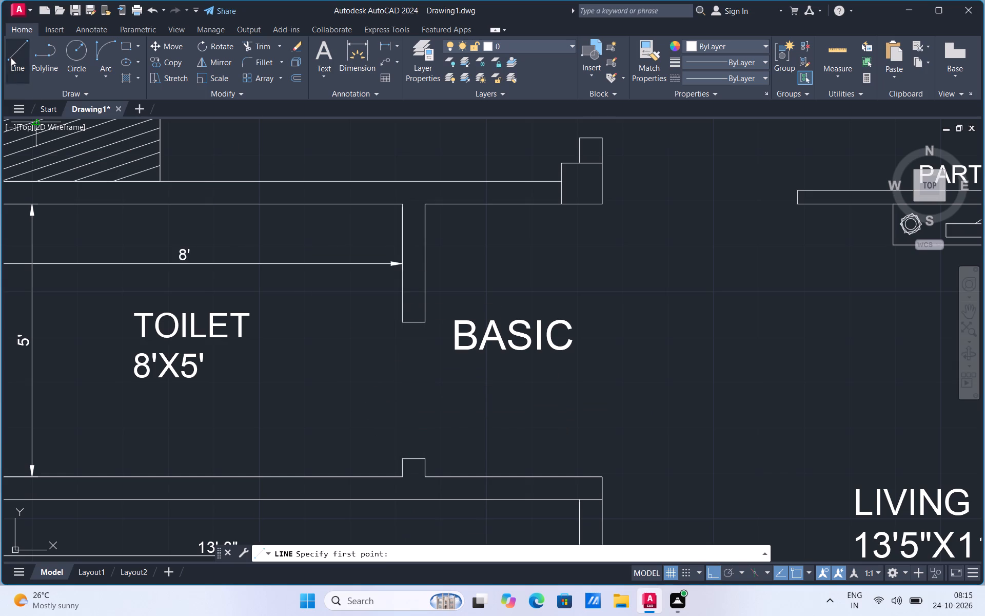
left_click(411, 318)
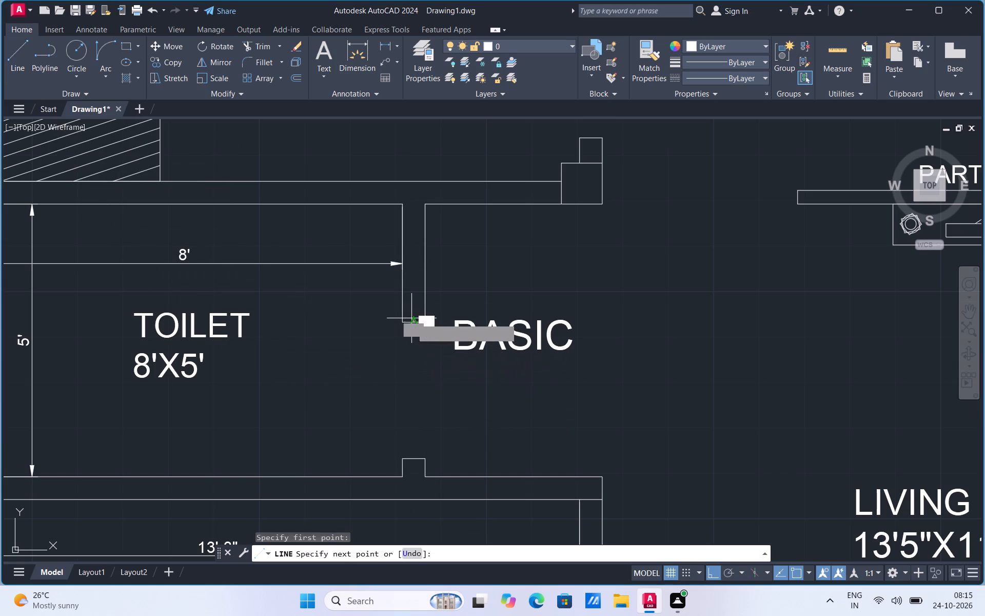
left_click(417, 460)
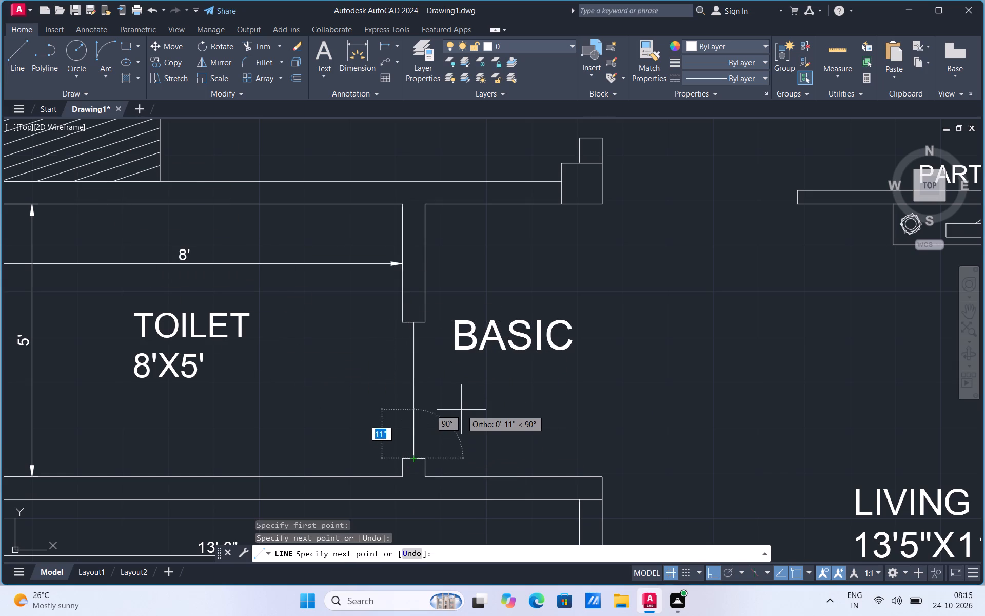
key("Escape")
Draw a vertical line from the midpoint of the top edge of the column northeast of BASIC down to the kitchen wall.
scroll(363, 399, "down", 1)
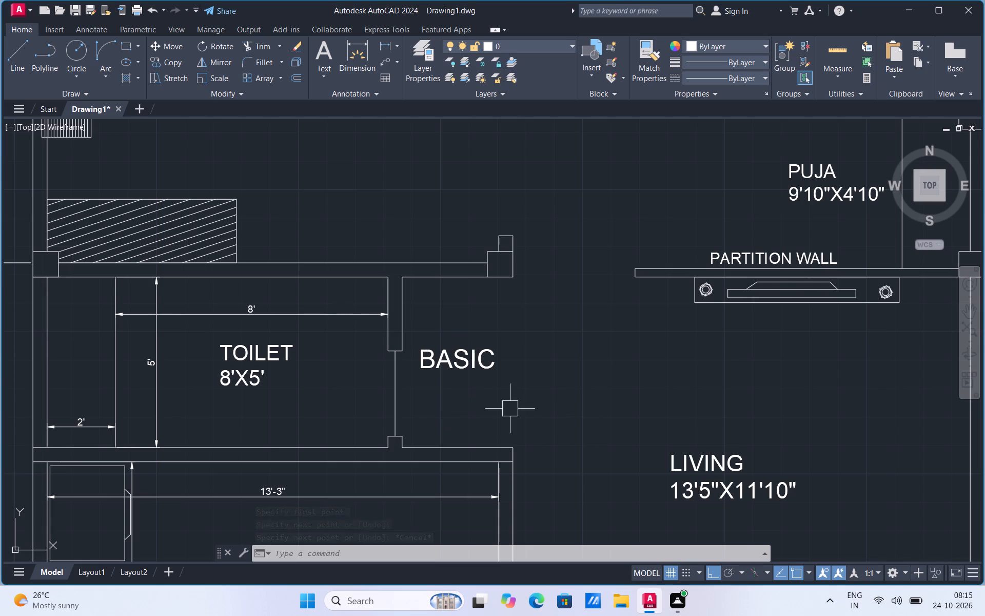
left_click(13, 71)
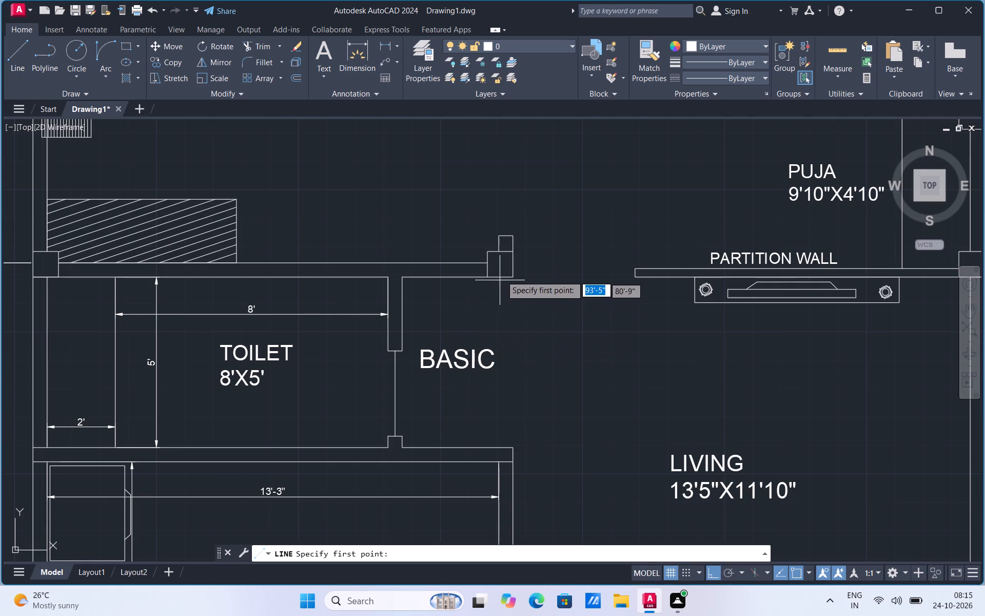
scroll(502, 253, "up", 3)
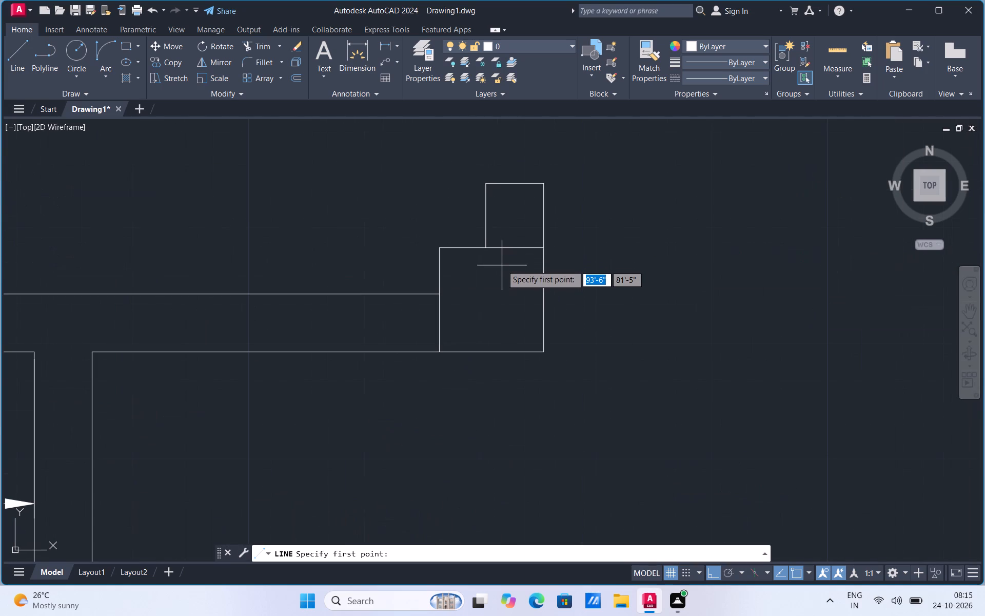
left_click(493, 249)
scroll(493, 249, "down", 3)
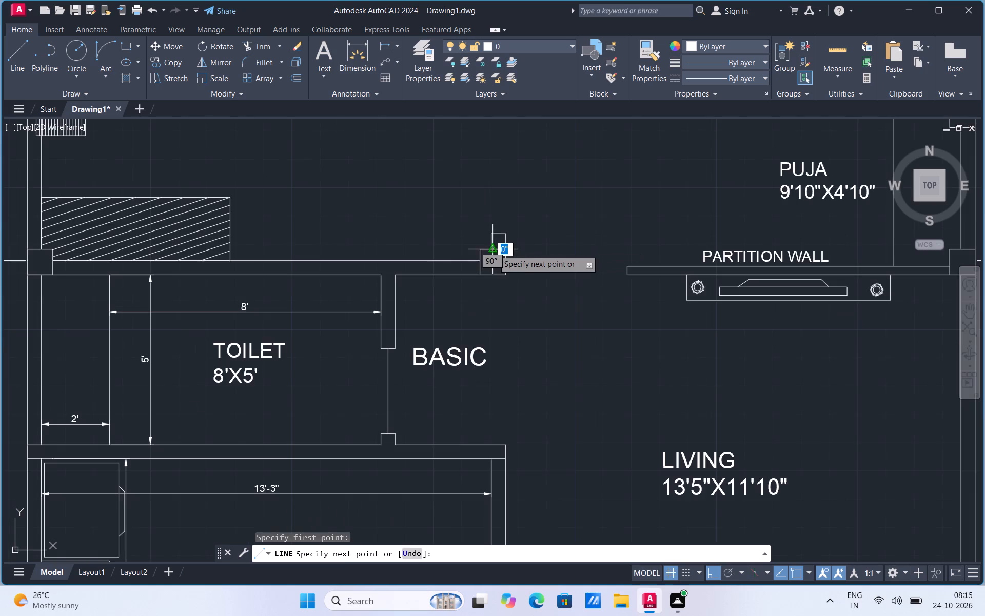
left_click(495, 445)
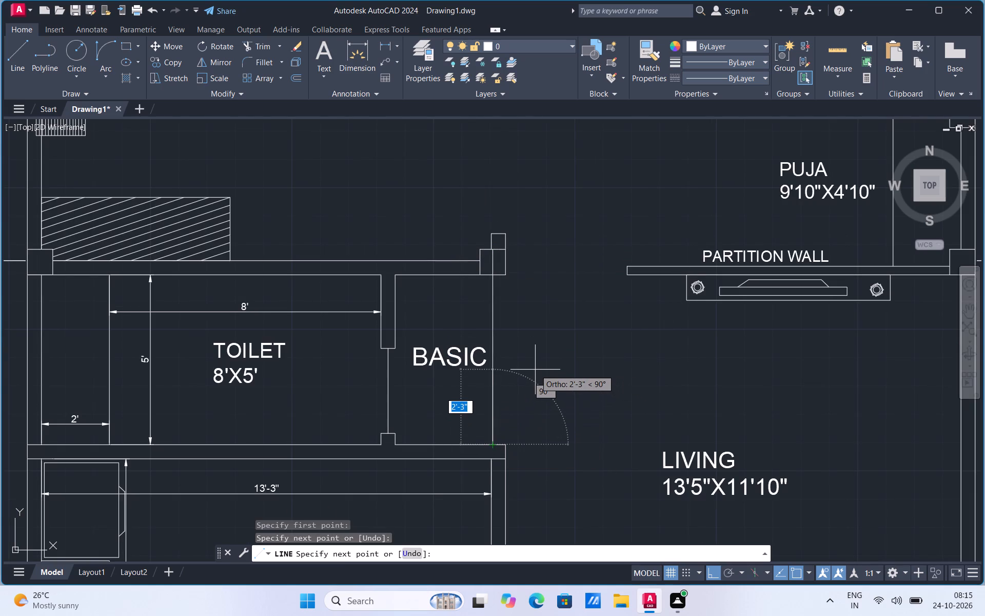
key("Escape")
Draw a horizontal line from the upper jamb's east corner across BASIC to the vertical guide line.
scroll(483, 321, "up", 1)
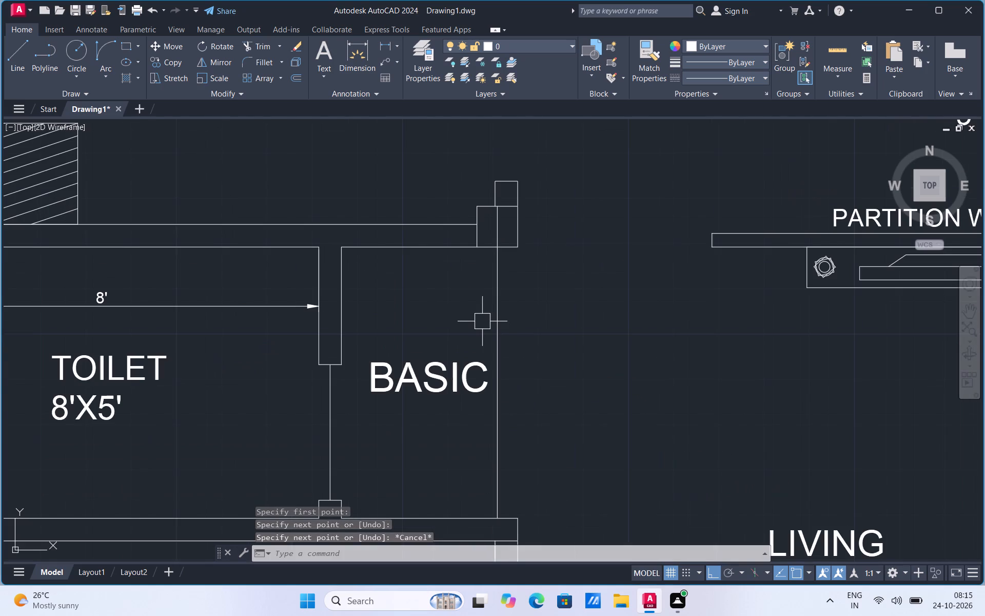
left_click(26, 65)
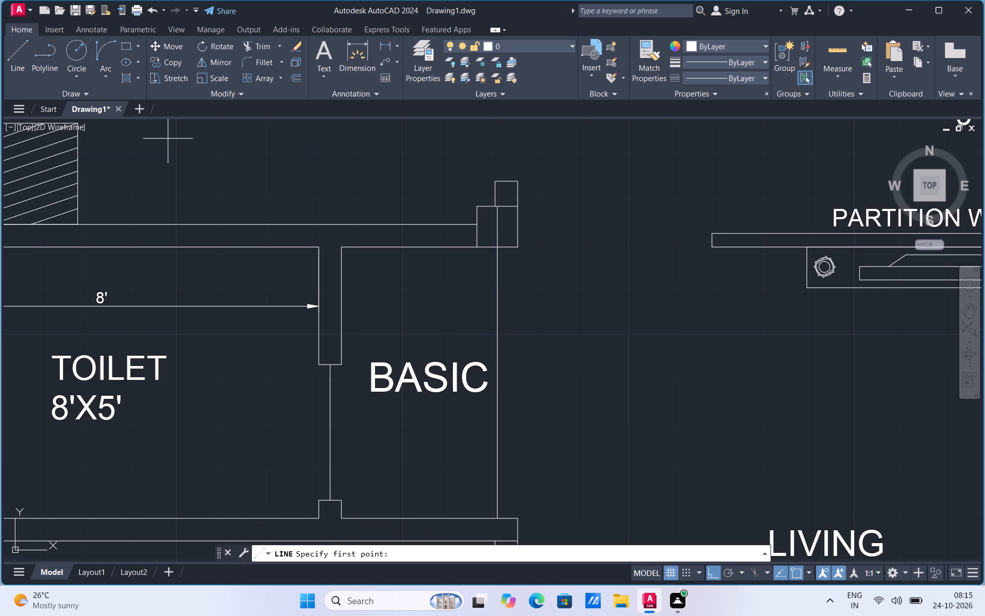
left_click(340, 364)
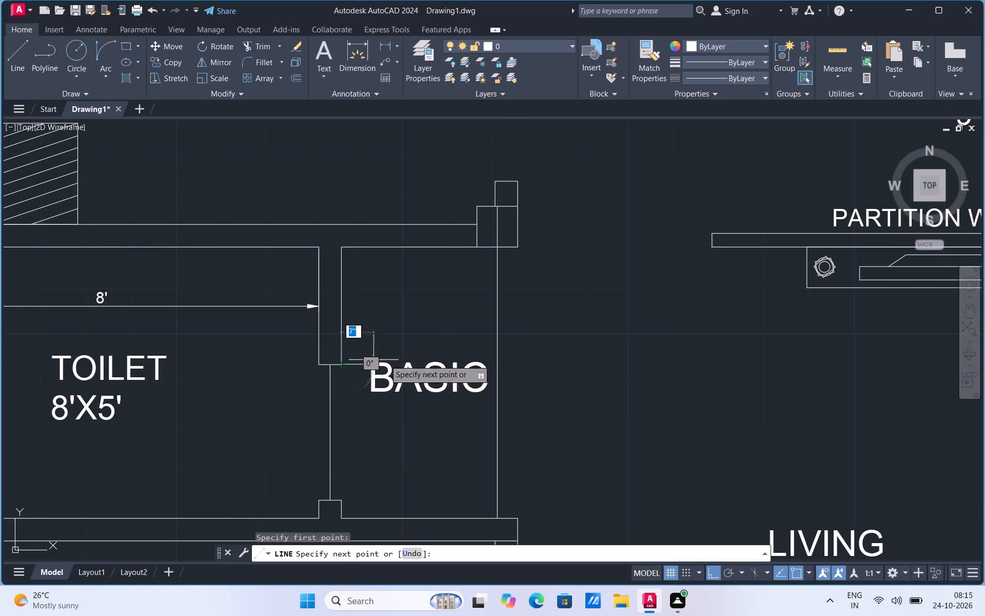
left_click(497, 363)
key("Escape")
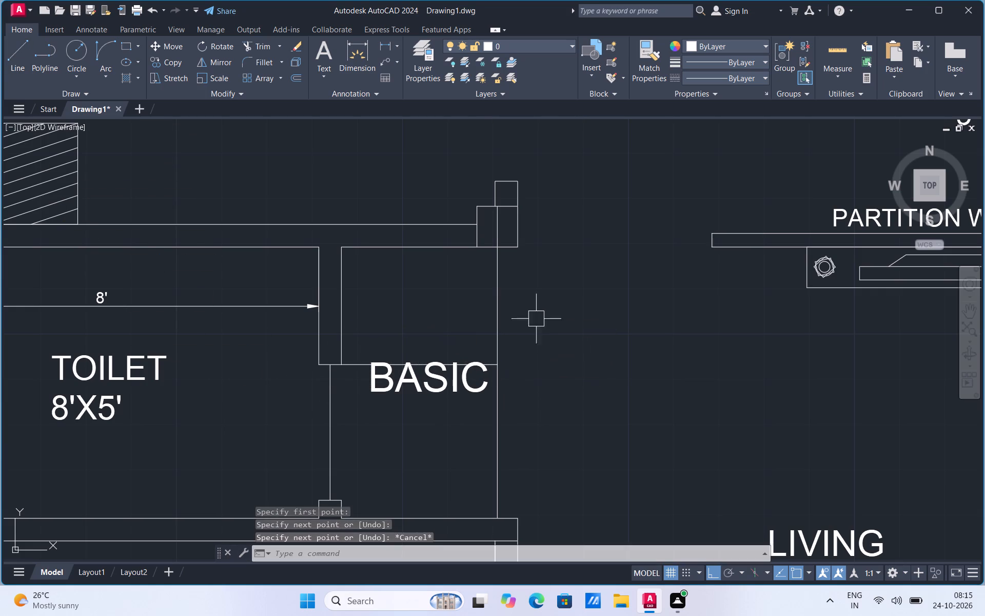
Delete the vertical guide line between the column and the kitchen wall.
left_click(500, 417)
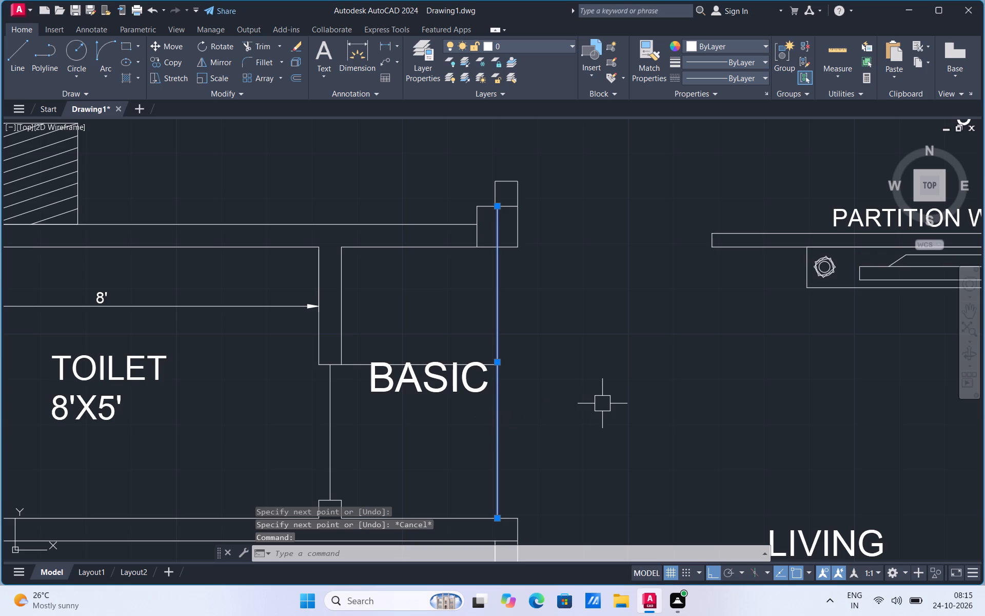
key("Delete")
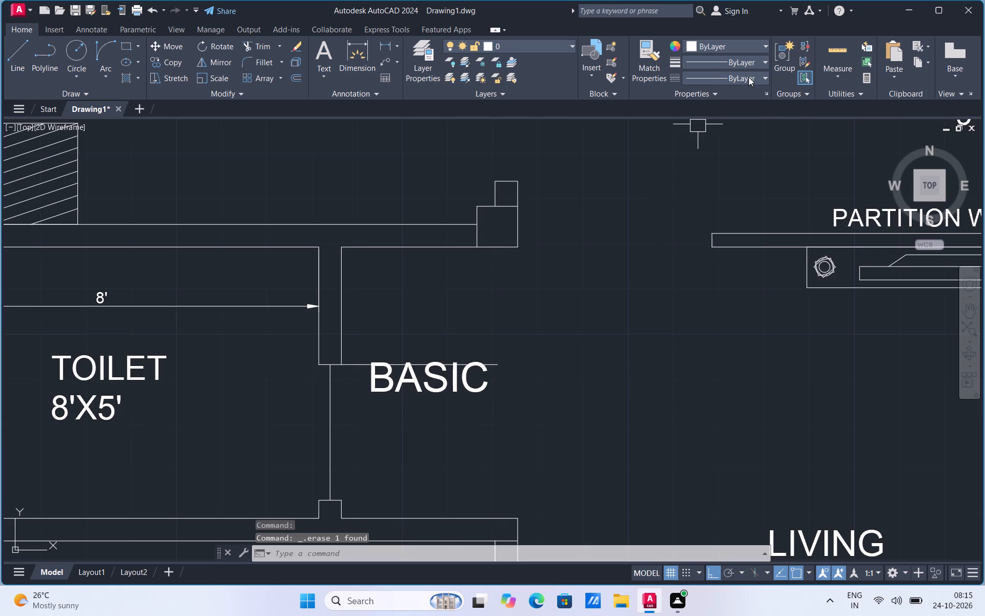
Load the ISO dash linetype ACAD_ISO02W100 into the drawing.
left_click(760, 77)
left_click(718, 137)
left_click(592, 194)
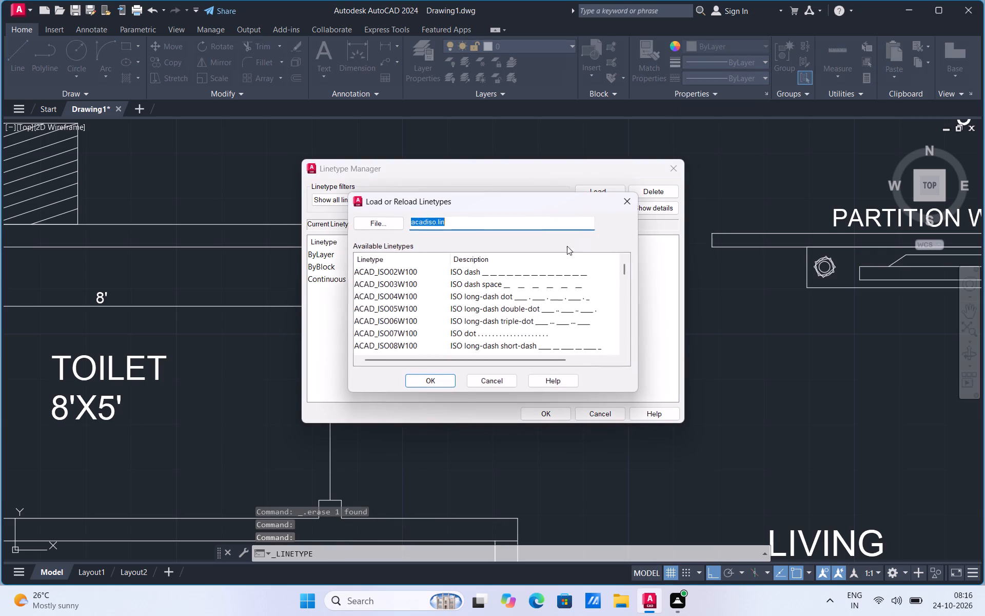
left_click(509, 277)
left_click(437, 378)
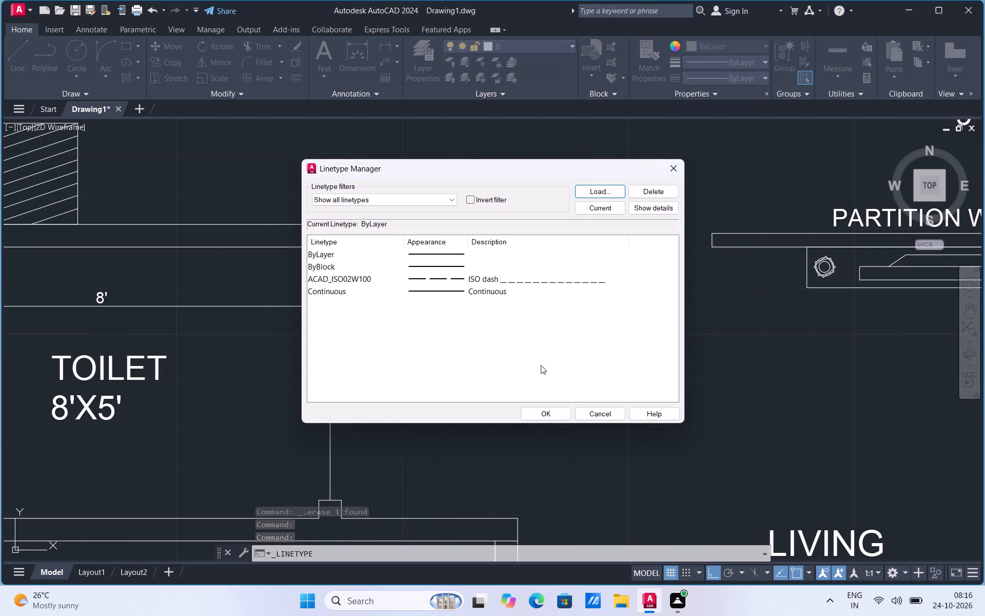
left_click(547, 413)
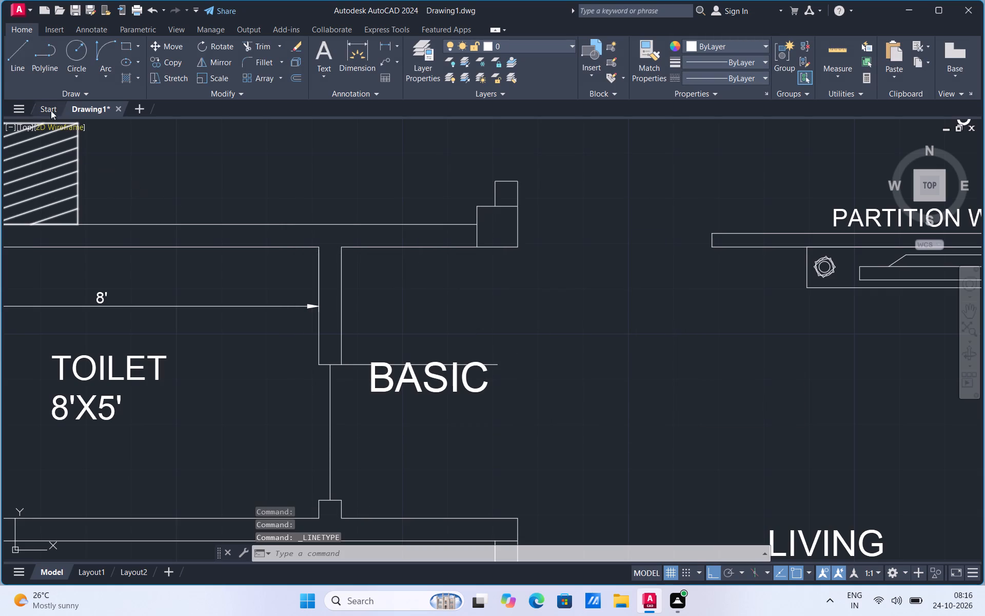
Make ACAD_ISO02W100 the current linetype and draw a vertical line from the basin line's east end up to the column's bottom edge.
left_click(23, 73)
left_click(497, 367)
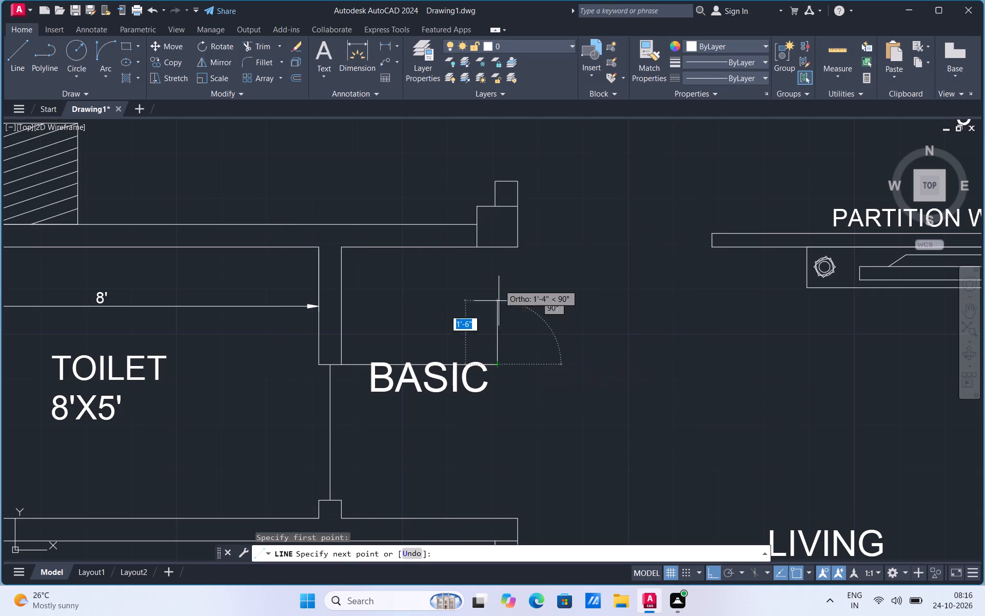
left_click(766, 78)
left_click(736, 121)
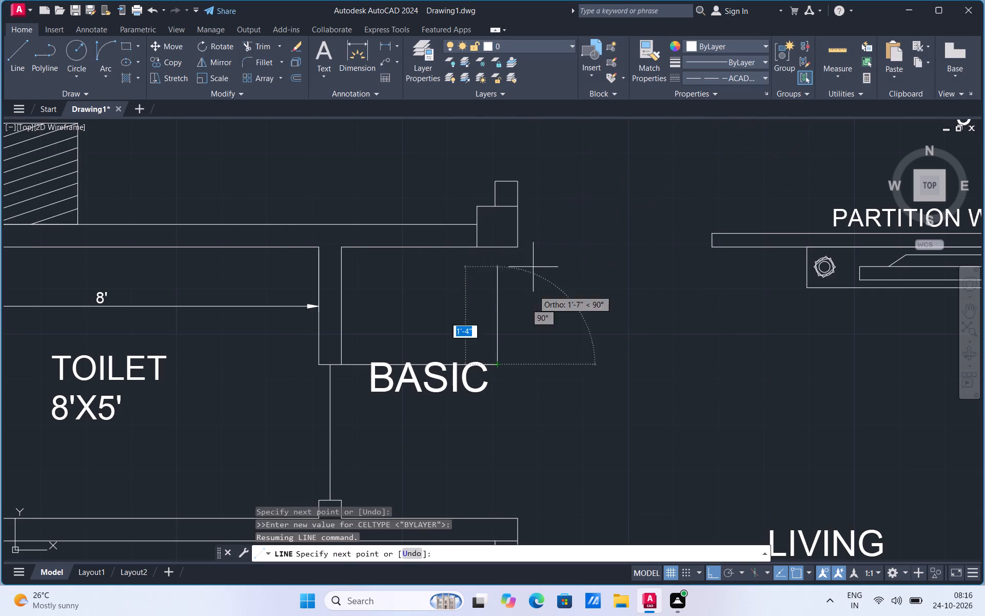
left_click(21, 68)
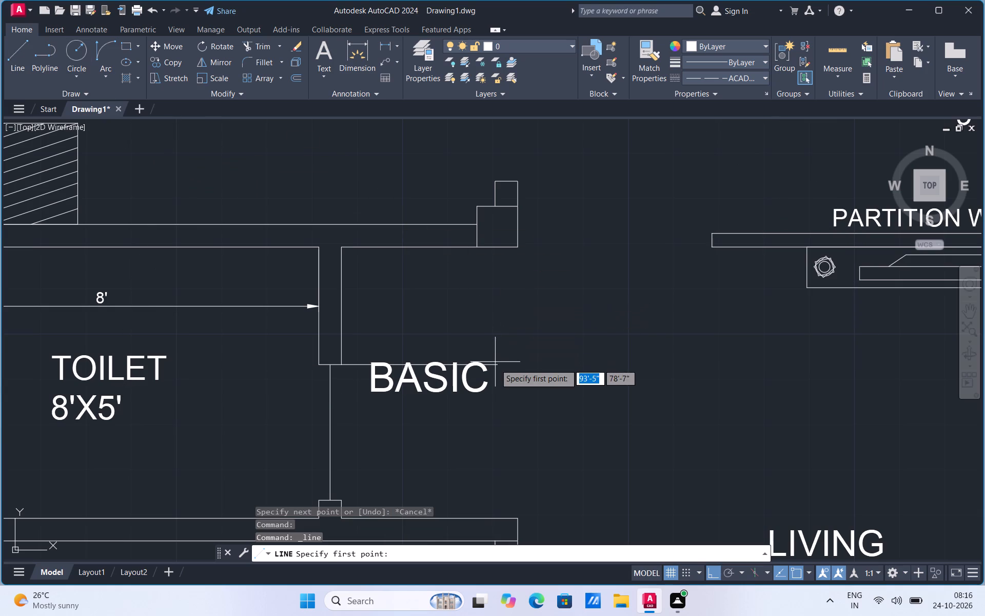
left_click_drag(494, 367, 497, 352)
left_click(497, 247)
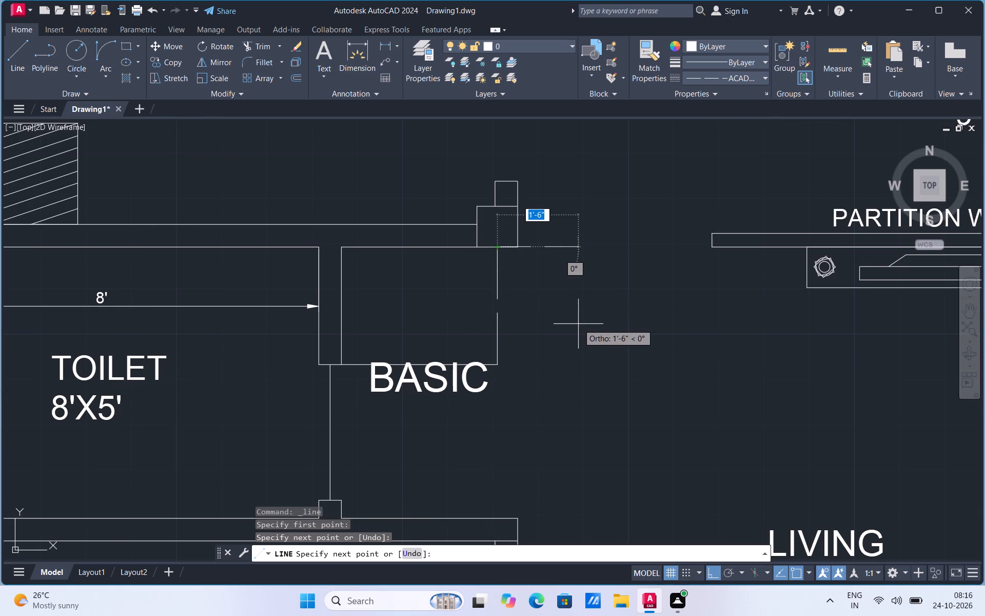
key("Escape")
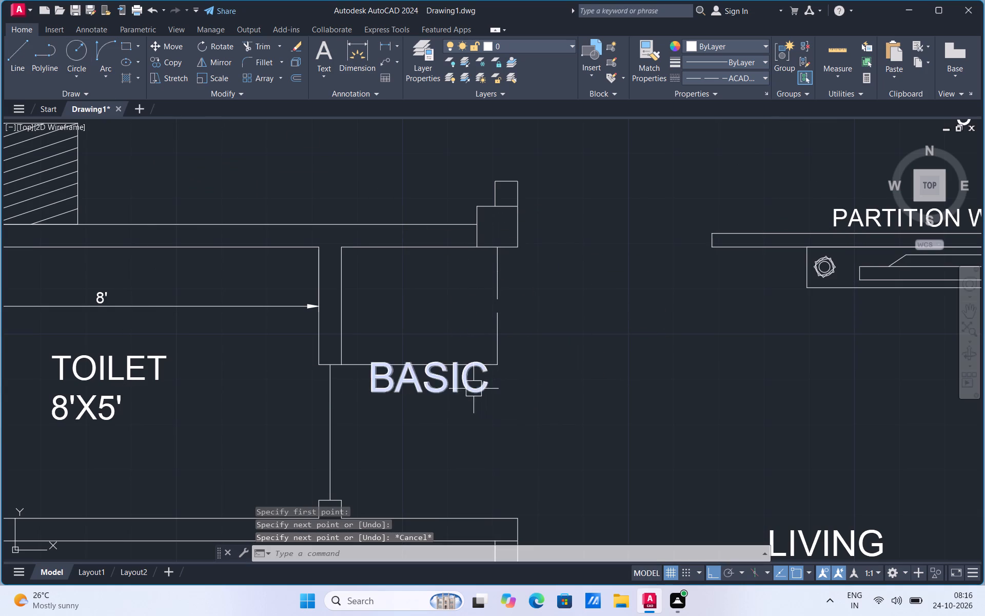
Correct the BASIC label to read BASIN.
double_click(472, 388)
left_click(499, 378)
key("BackSpace")
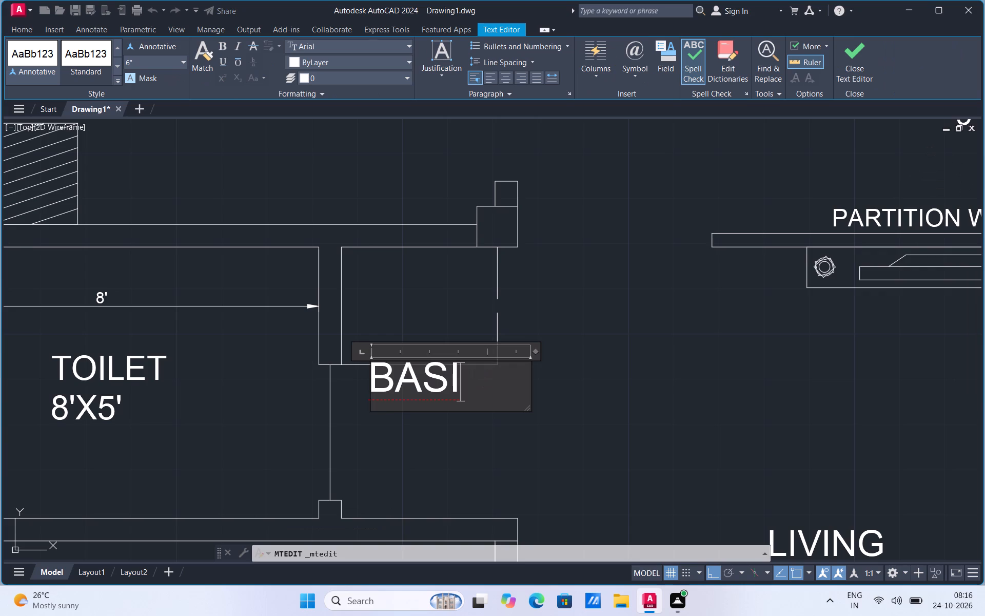
key("n")
left_click(452, 454)
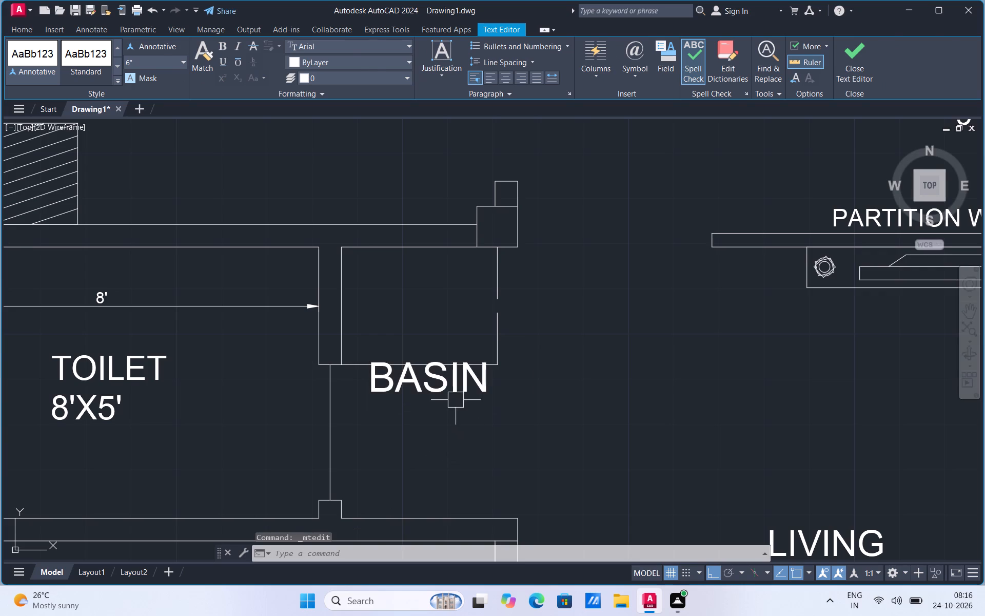
Scale the BASIN label down slightly so that it suits the basin area's width.
left_click(457, 393)
right_click(457, 393)
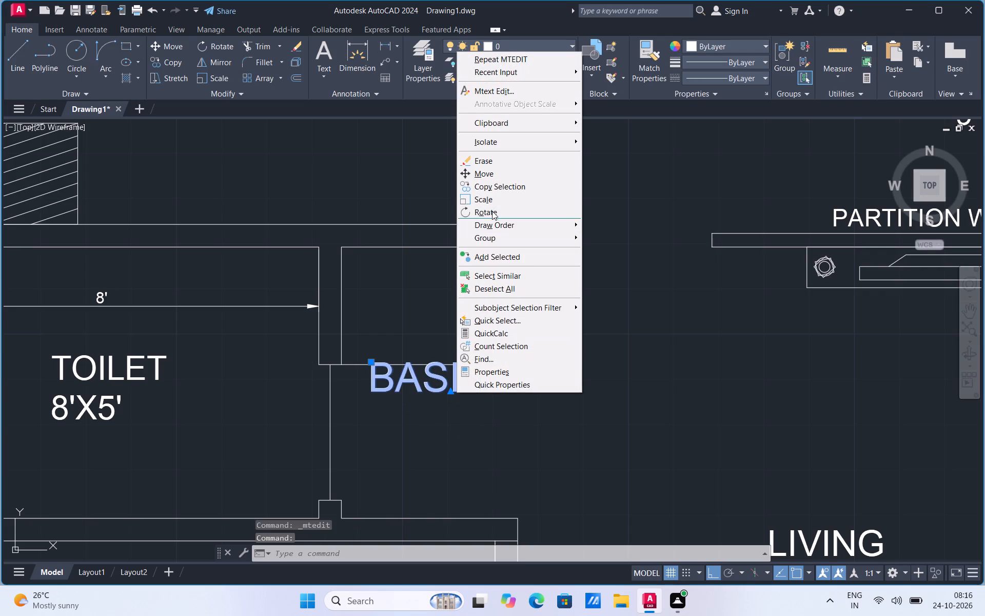
left_click(492, 205)
left_click(477, 344)
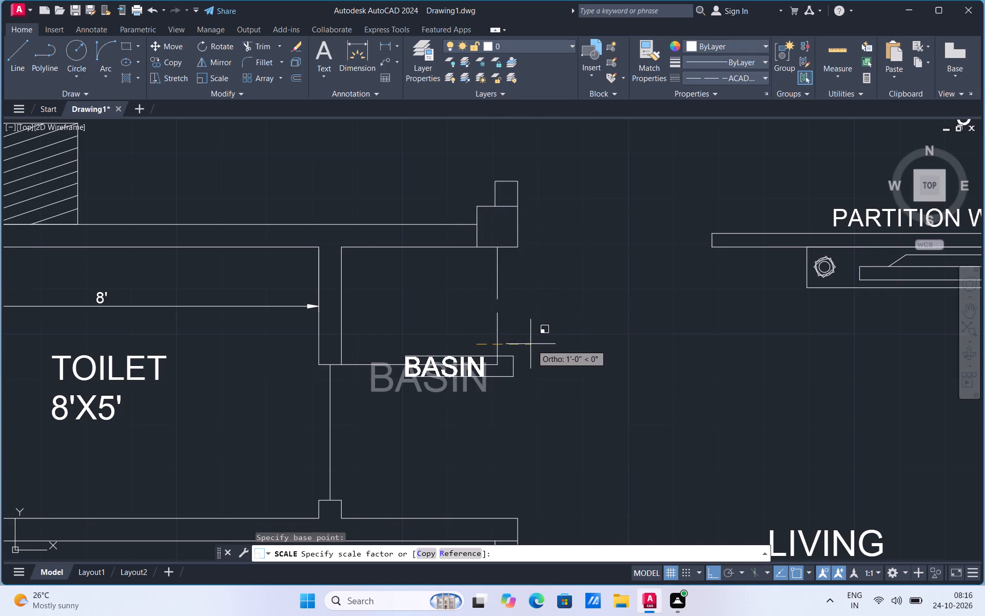
left_click(537, 347)
Move the BASIN label into the middle of the basin area with Ortho turned off.
left_click(467, 384)
right_click(467, 384)
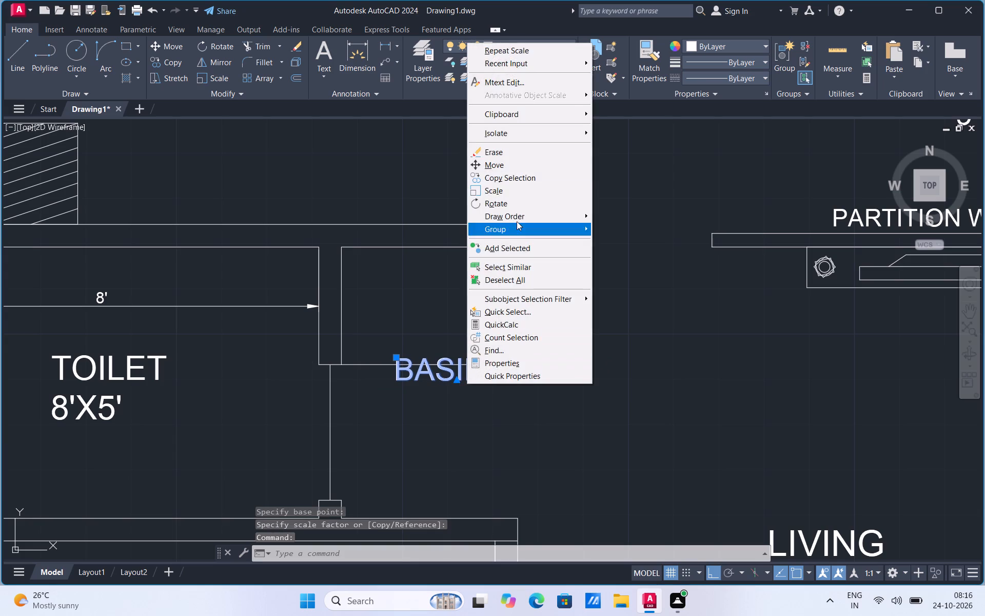
left_click(525, 168)
left_click(438, 358)
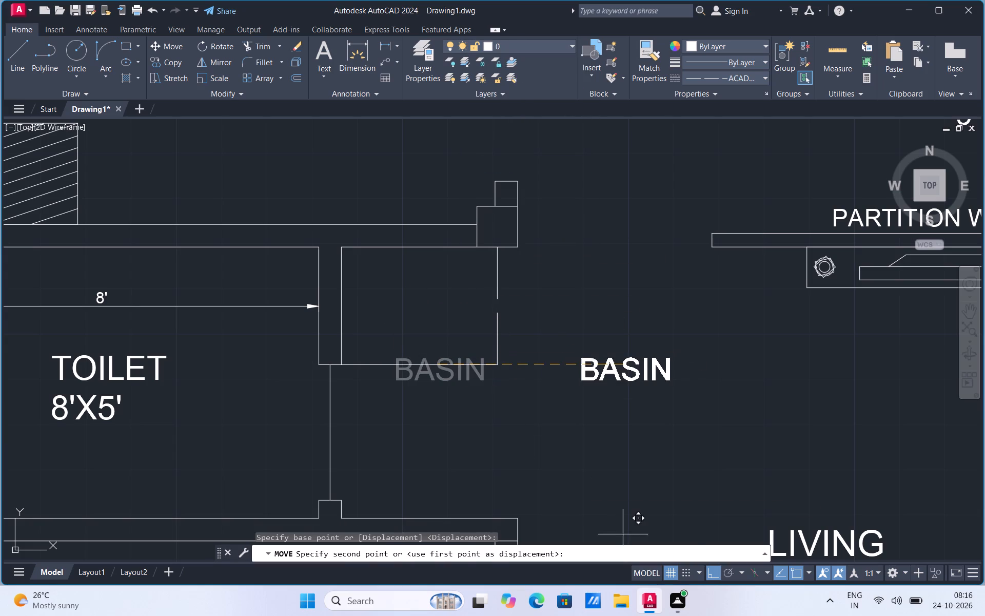
left_click(711, 573)
left_click(417, 300)
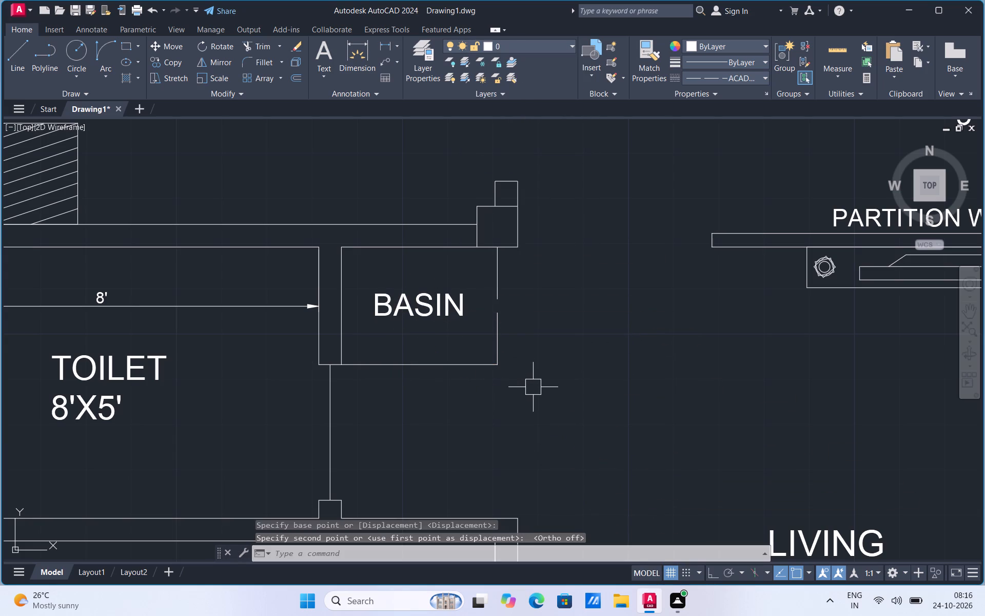
Add the multiline text ARCH in the open space southeast of the basin area.
left_click(320, 77)
left_click(325, 98)
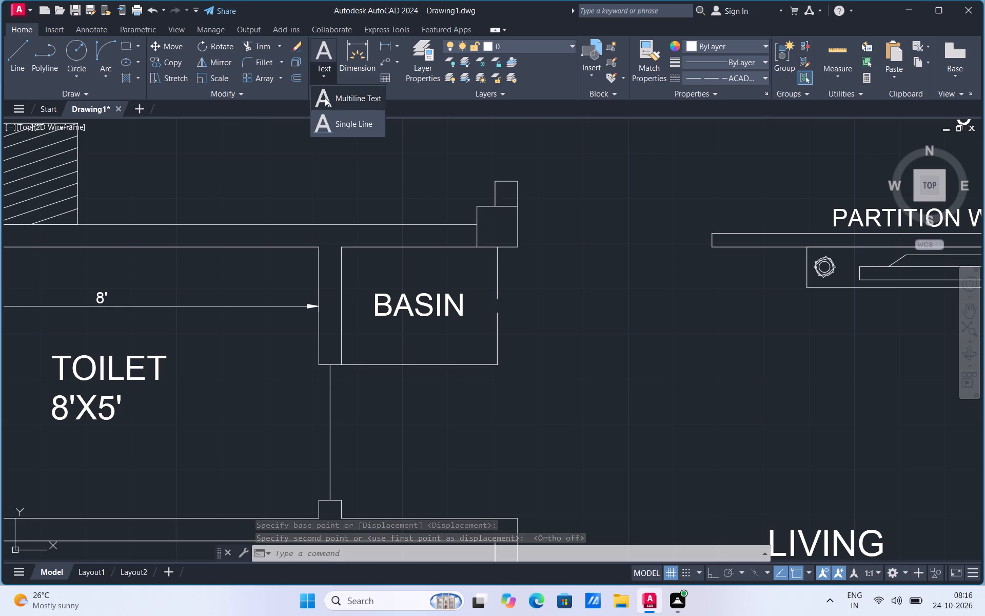
left_click(584, 438)
left_click(665, 395)
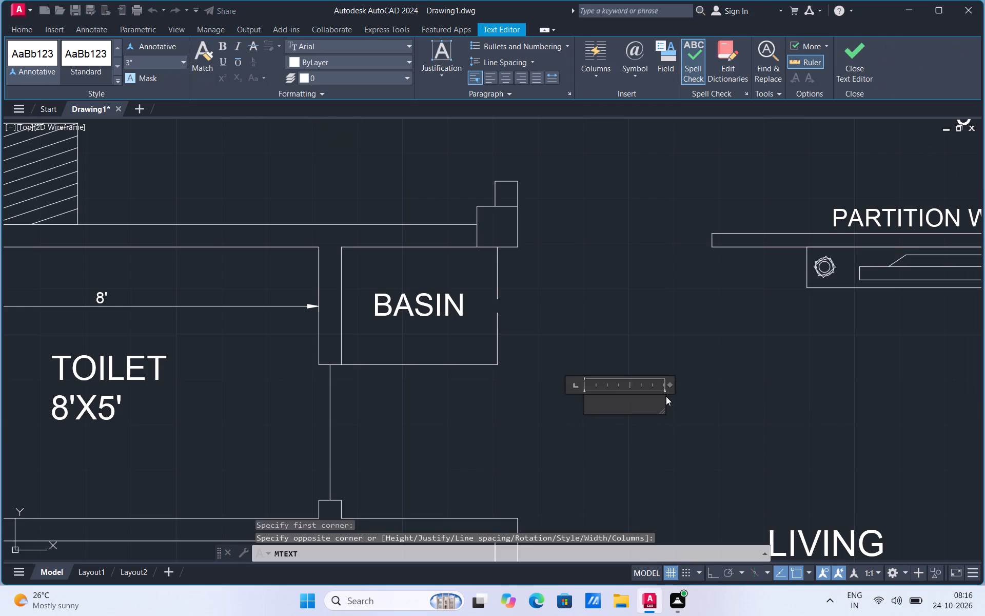
type("ARCH")
left_click(637, 447)
Rotate the ARCH label 90° so that it reads vertically, with Ortho turned on.
left_click(624, 394)
right_click(624, 394)
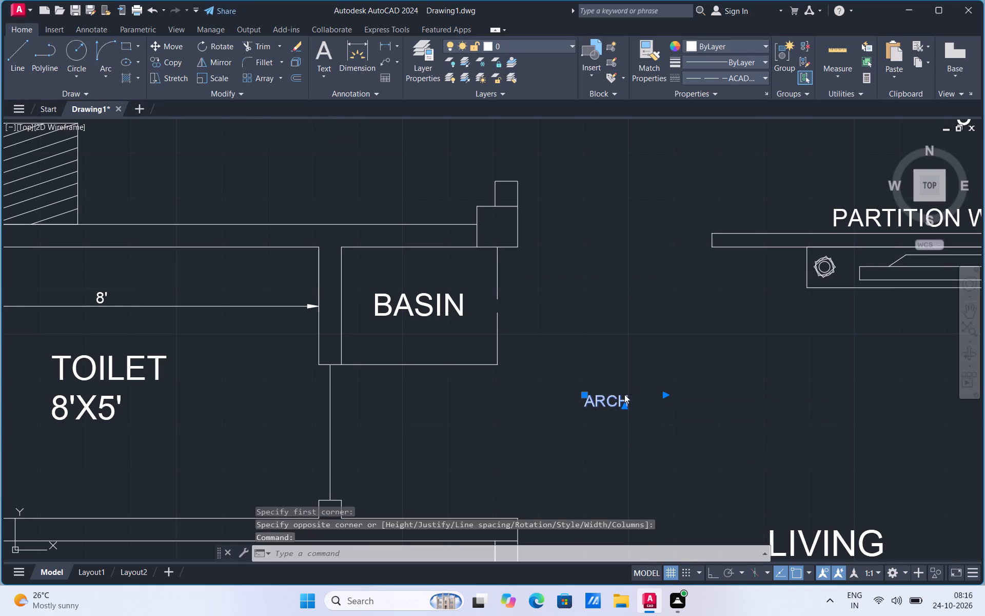
left_click(660, 213)
left_click(596, 415)
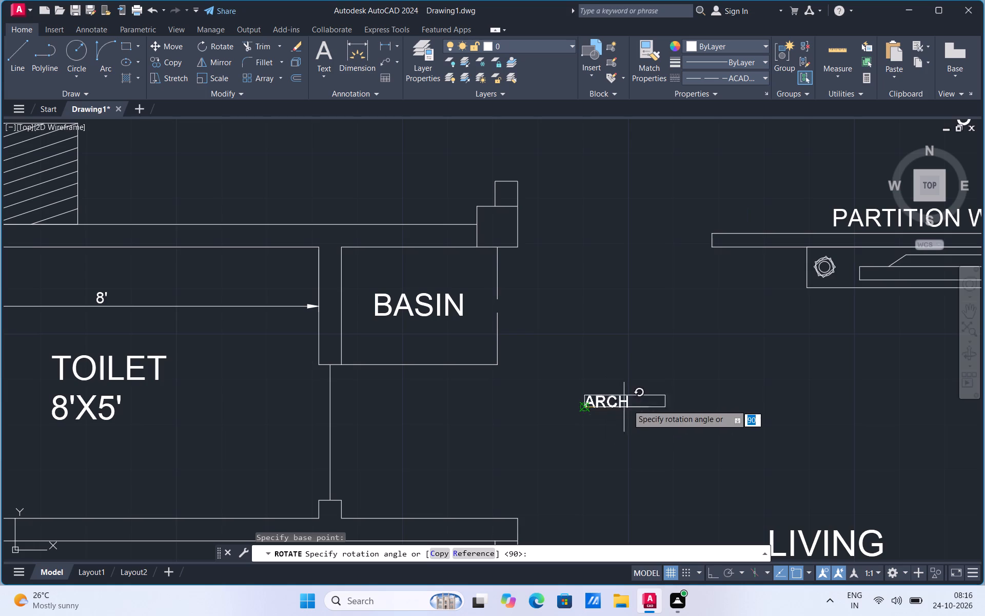
left_click(710, 573)
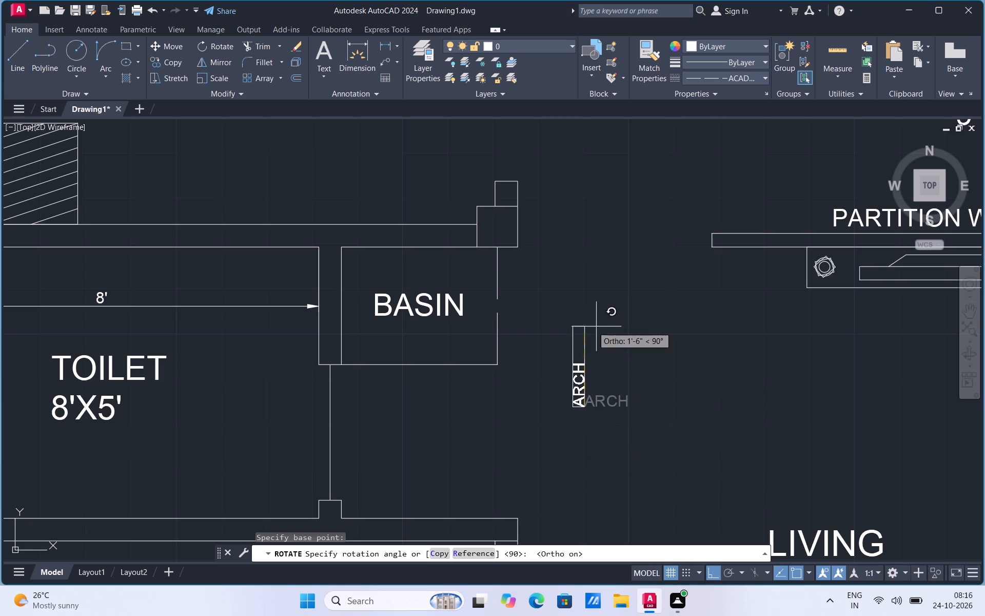
left_click(566, 326)
Scale the vertical ARCH label up slightly.
left_click(574, 392)
right_click(574, 393)
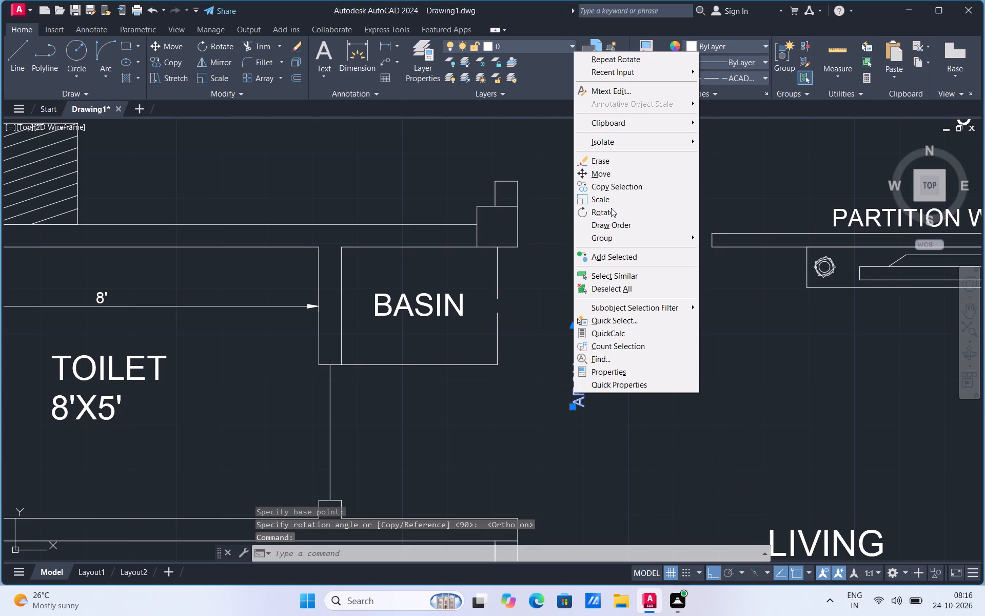
left_click(610, 204)
left_click(592, 414)
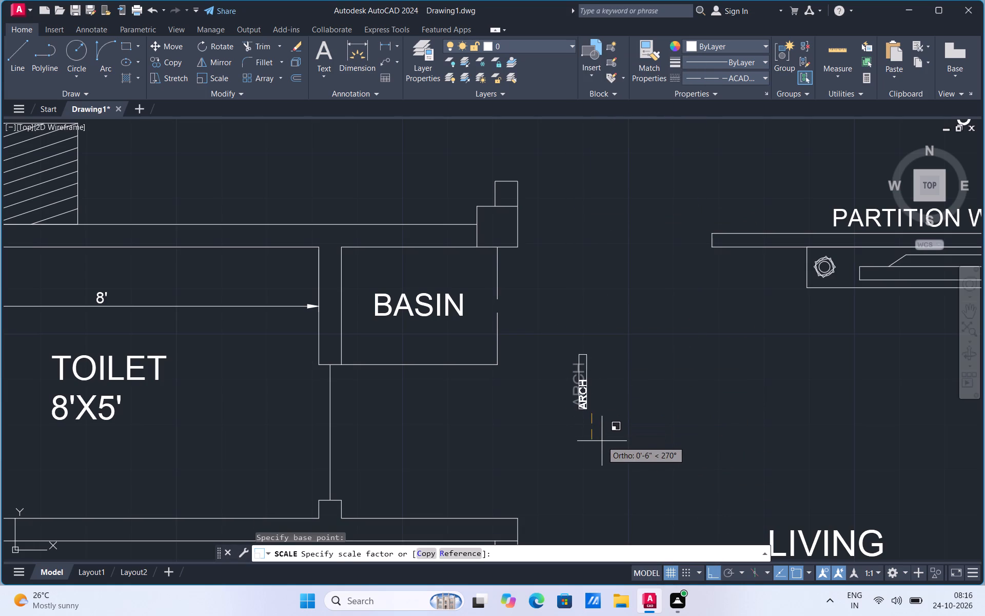
left_click(609, 461)
Move the ARCH label just below the south end of the dashed basin line, with Ortho turned off.
left_click(583, 391)
right_click(583, 391)
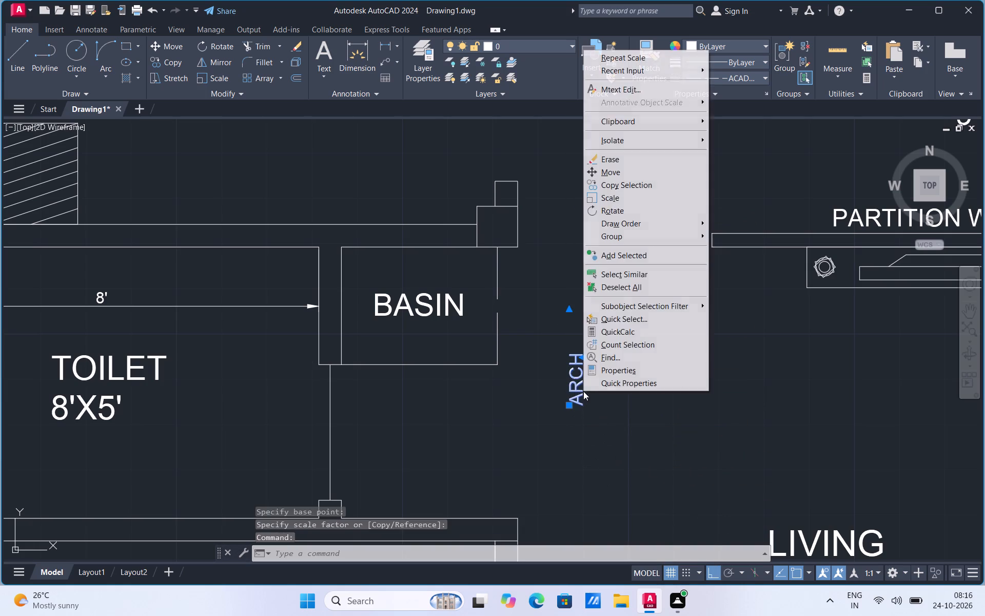
left_click(617, 178)
left_click(592, 367)
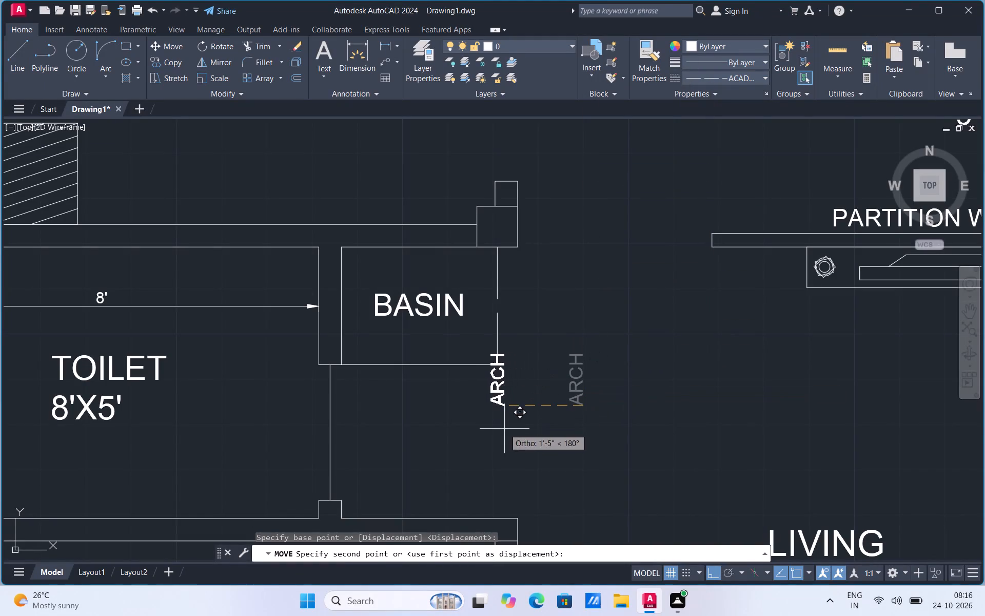
left_click(708, 567)
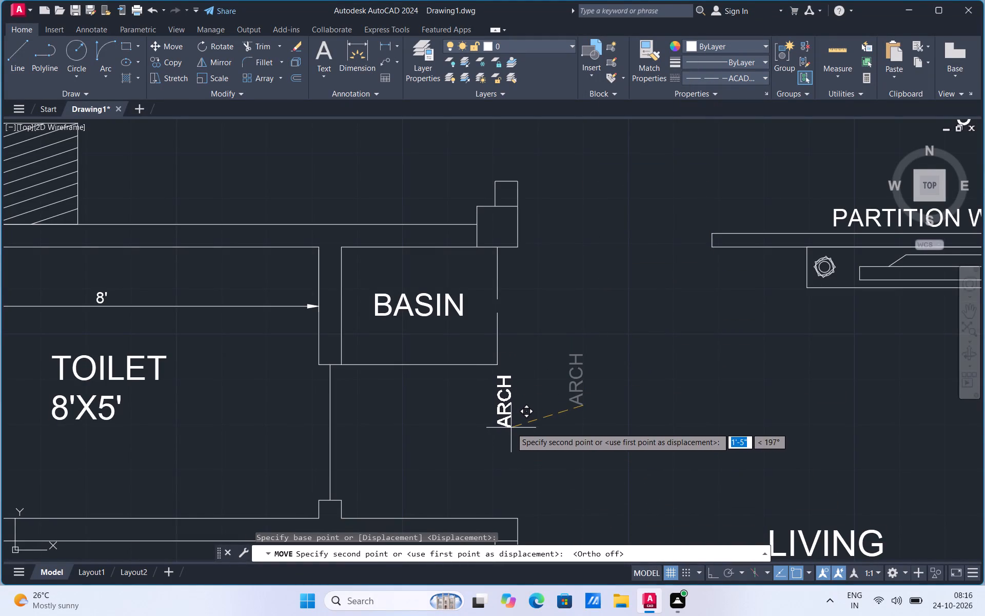
left_click(511, 428)
Move the vertical edge of the kitchen's west counter slightly east, using Ortho to keep the move horizontal.
scroll(457, 357, "down", 3)
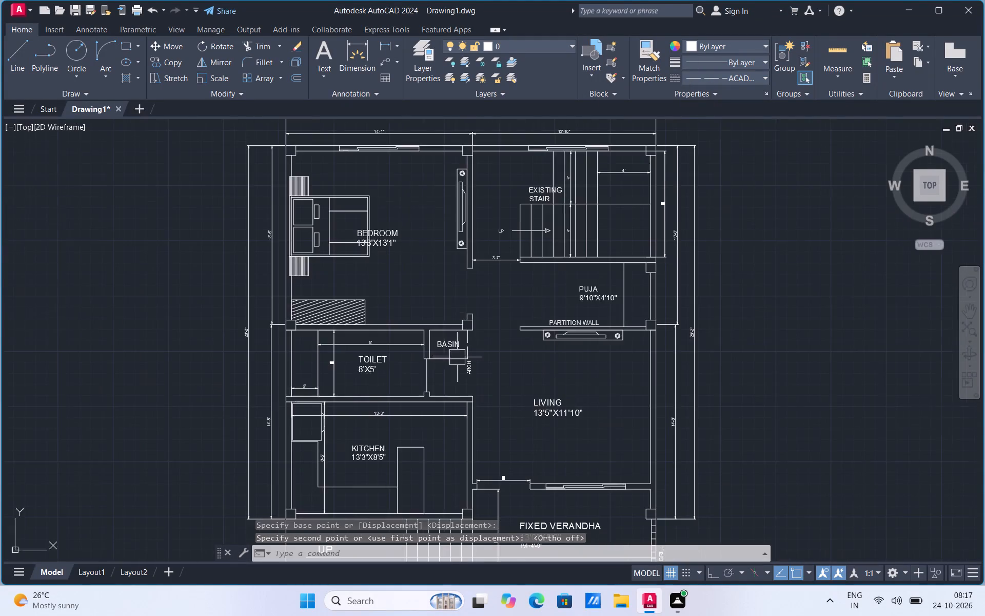
scroll(457, 357, "down", 1)
scroll(441, 471, "up", 2)
scroll(266, 484, "up", 1)
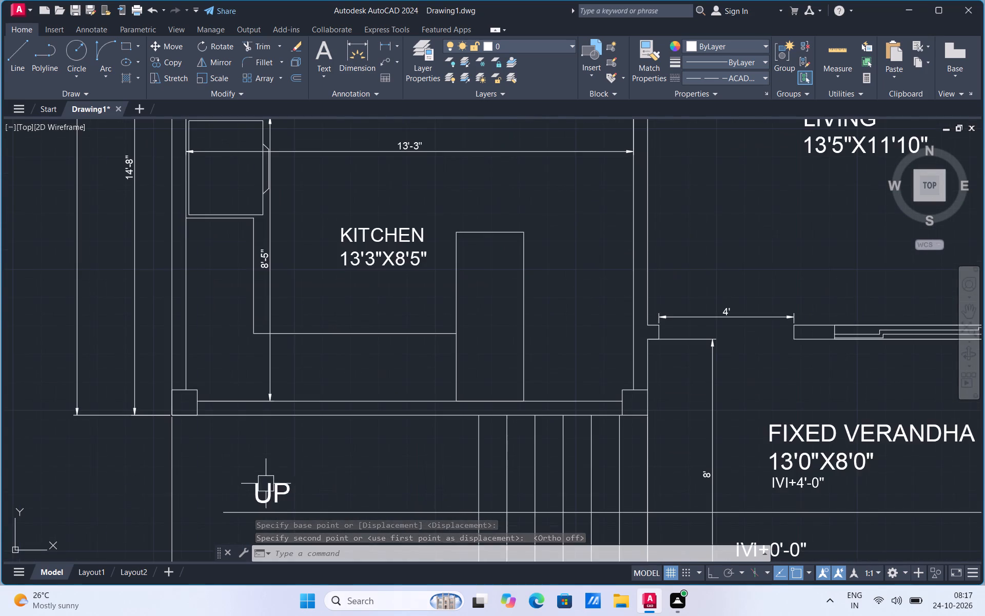
scroll(401, 469, "down", 1)
scroll(273, 371, "up", 2)
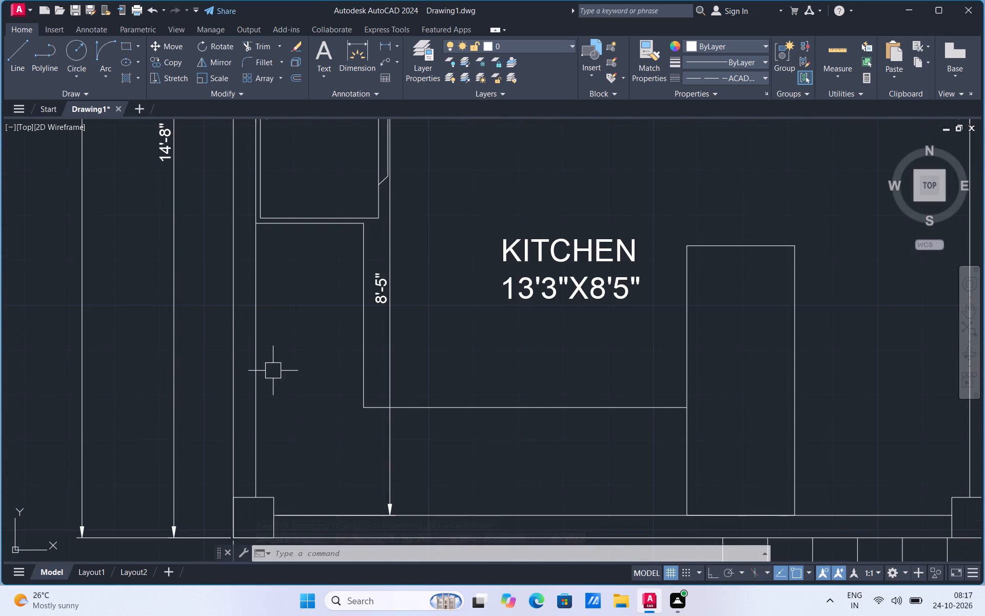
left_click(368, 260)
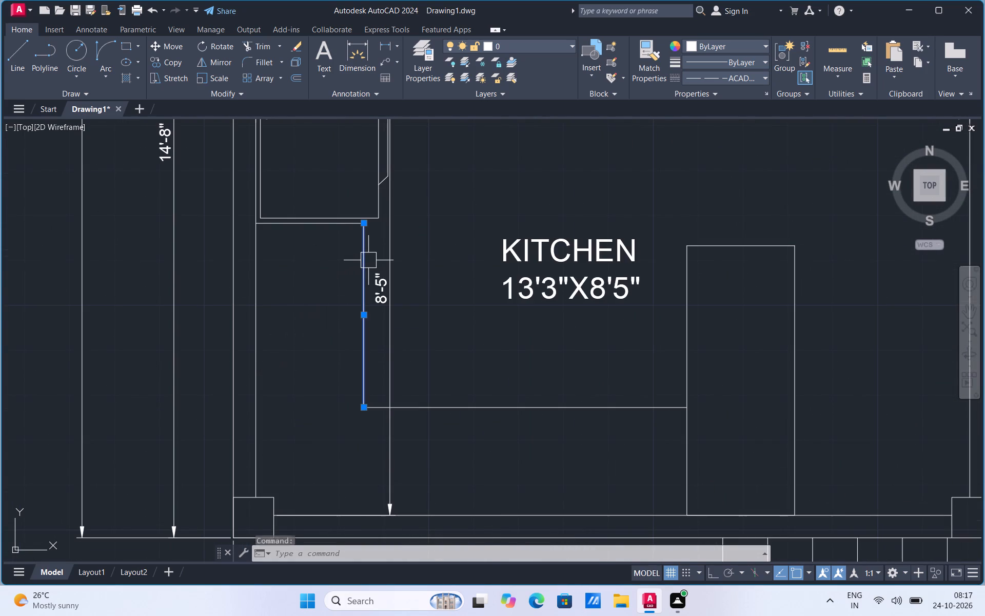
right_click(368, 260)
left_click(400, 350)
scroll(353, 234, "up", 3)
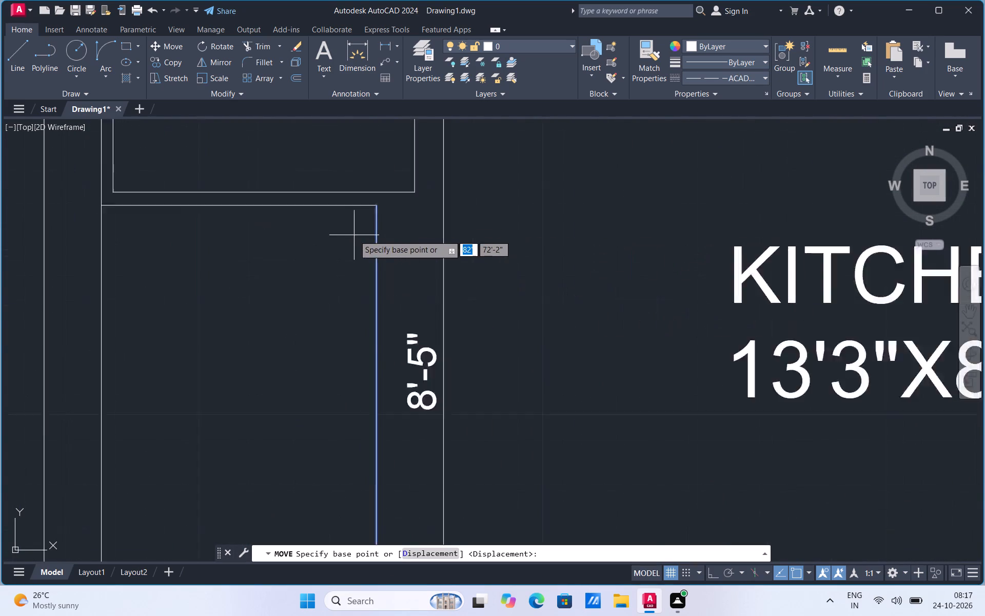
left_click(390, 190)
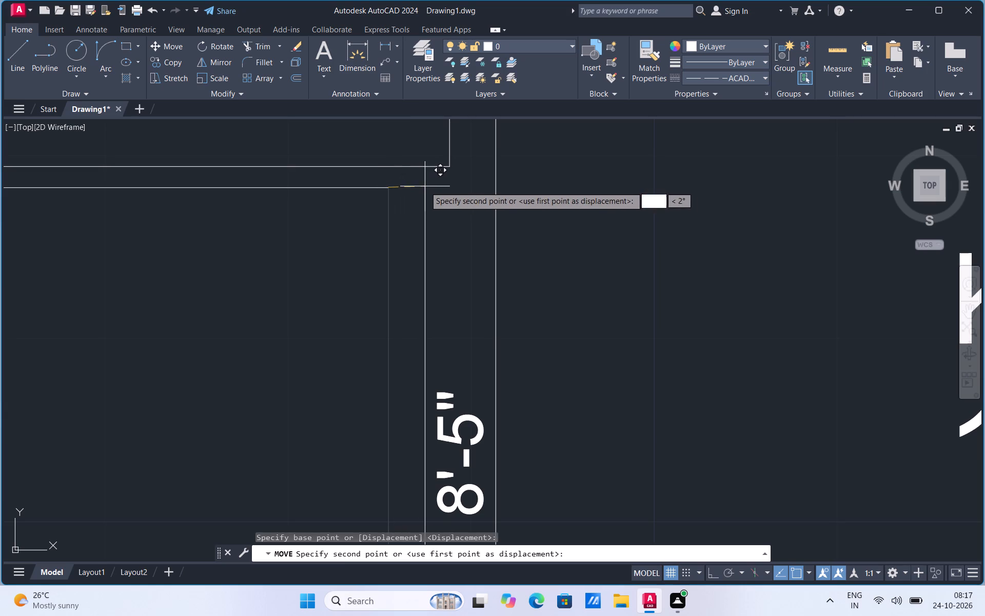
left_click(714, 573)
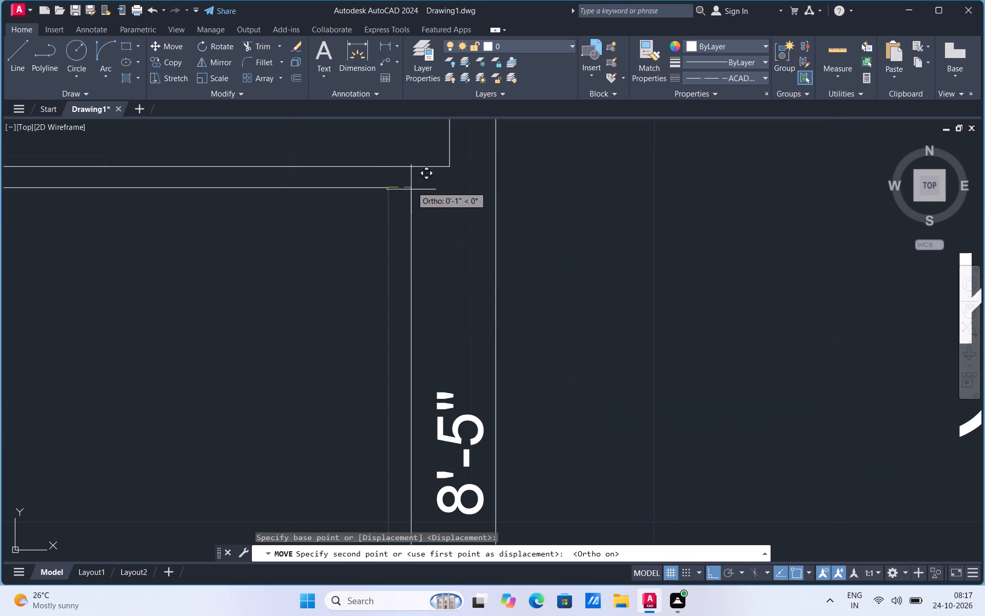
left_click(418, 189)
scroll(418, 189, "down", 2)
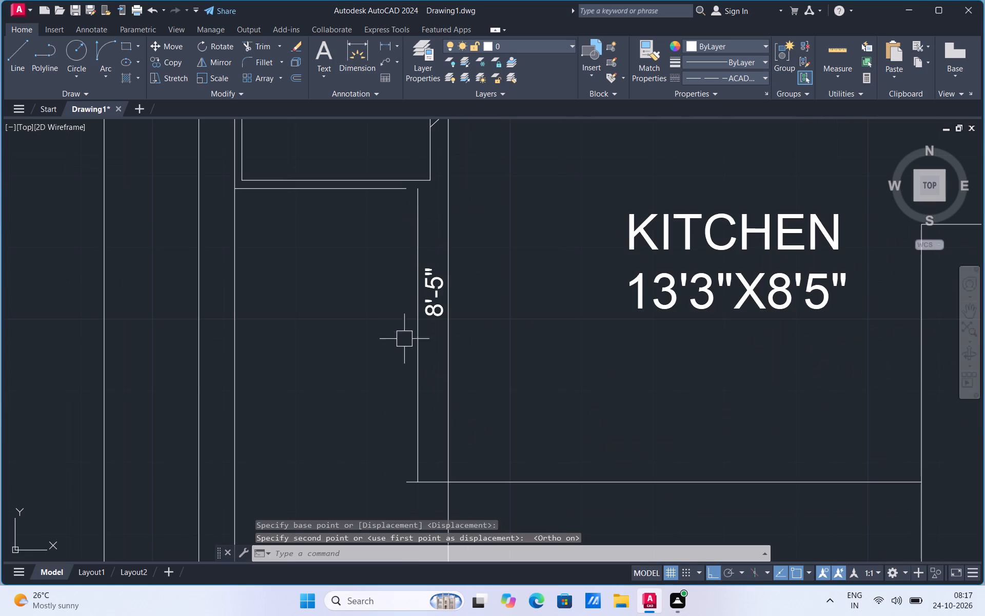
Extend the north edge of the kitchen's west counter east to meet the counter's vertical edge.
type("EX")
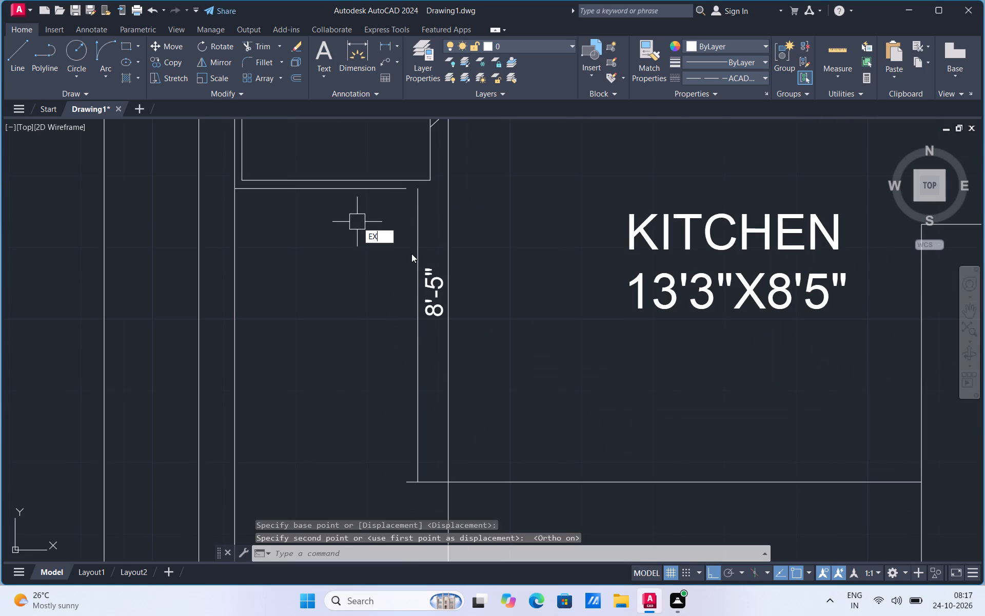
left_click(409, 248)
left_click(395, 190)
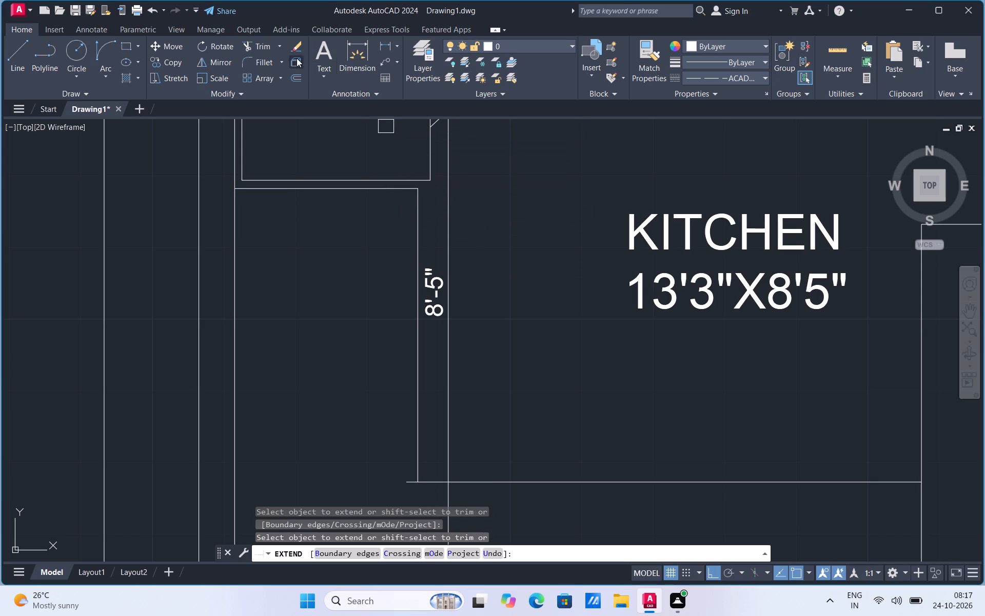
Trim the south counter edge where it overhangs west of the vertical edge, leaving a clean corner.
left_click_drag(263, 47, 264, 59)
left_click(407, 484)
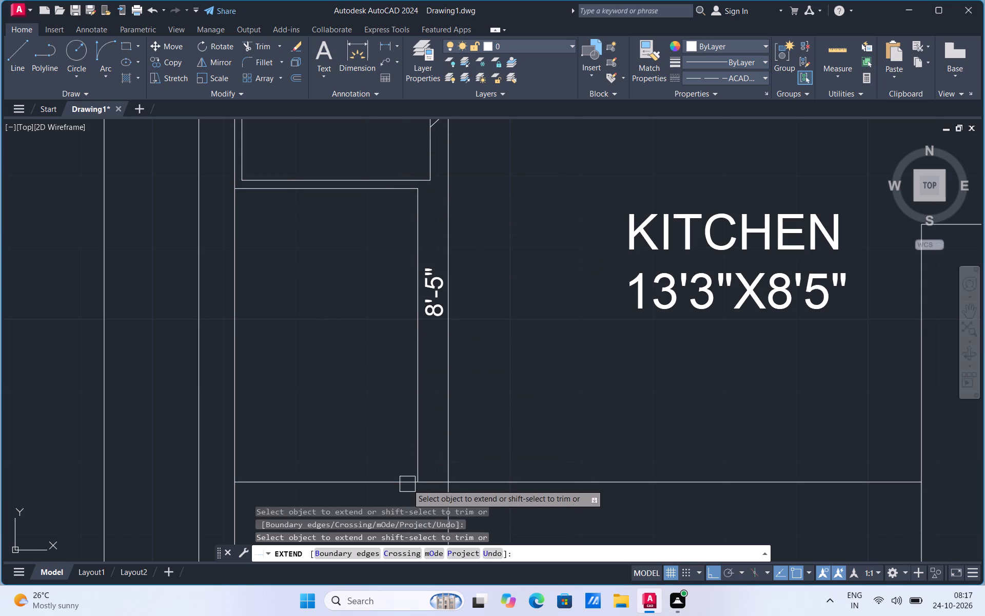
left_click(263, 48)
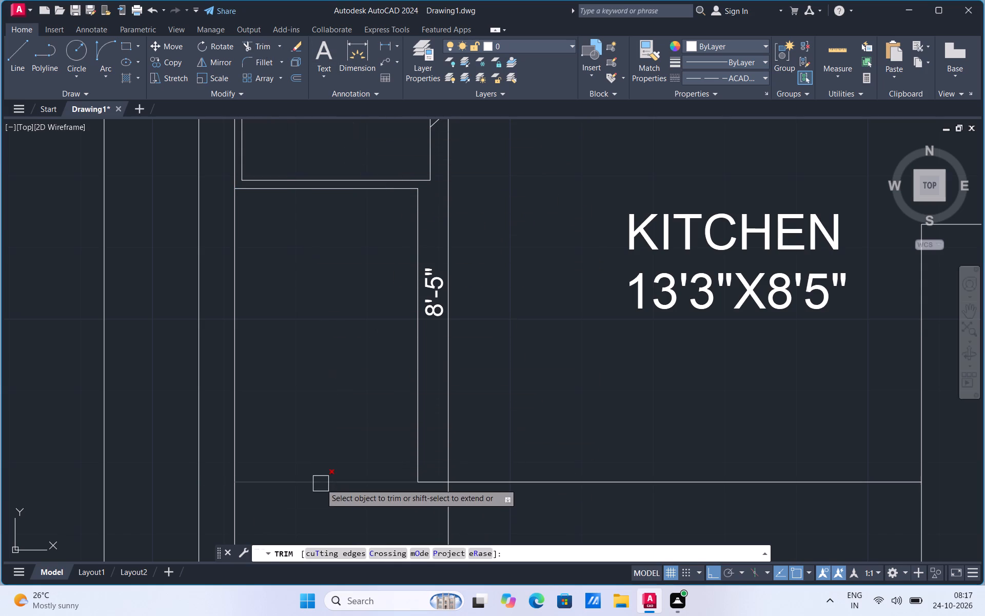
left_click(321, 484)
scroll(350, 373, "down", 2)
scroll(339, 434, "up", 1)
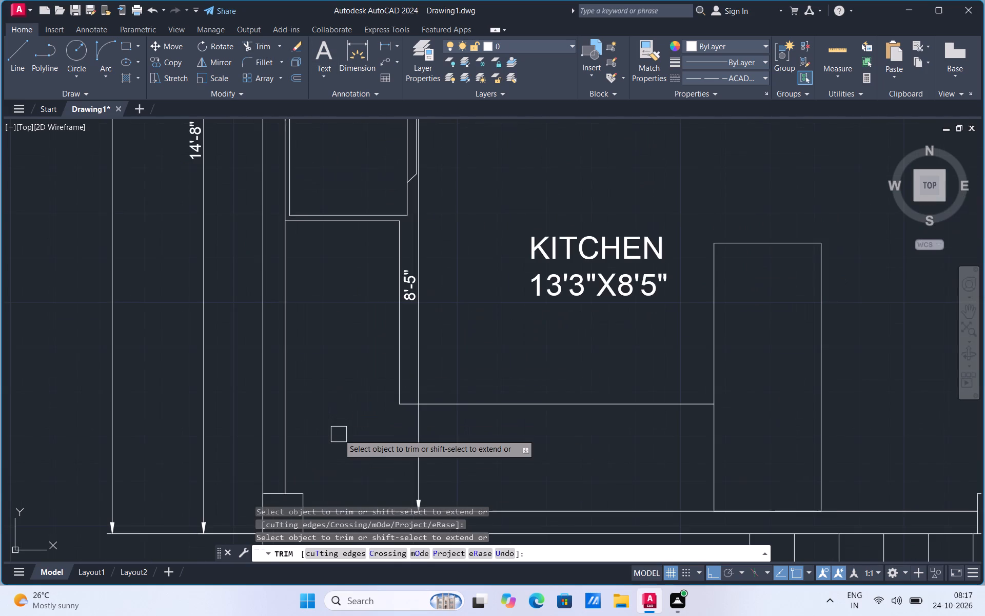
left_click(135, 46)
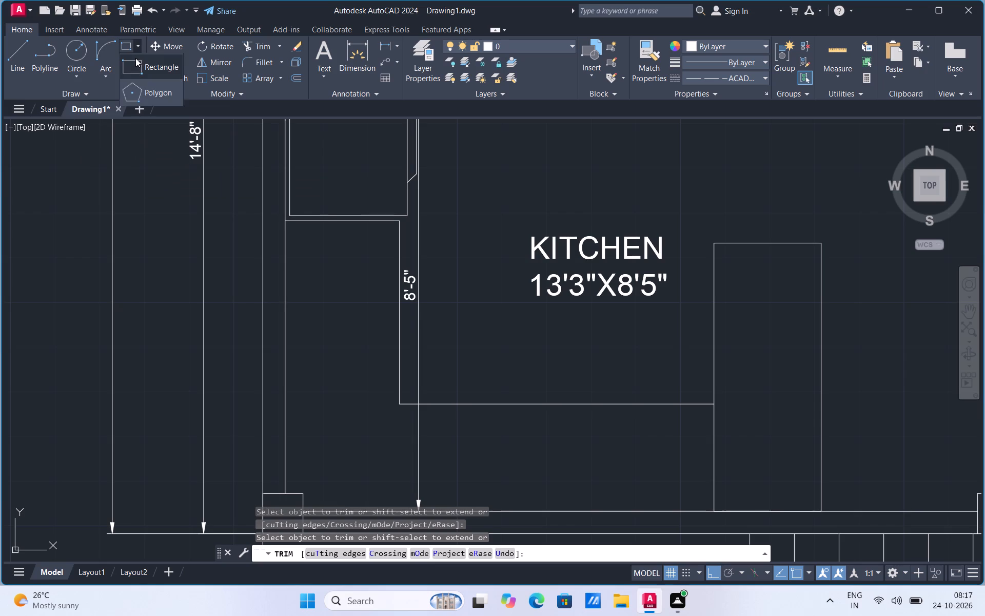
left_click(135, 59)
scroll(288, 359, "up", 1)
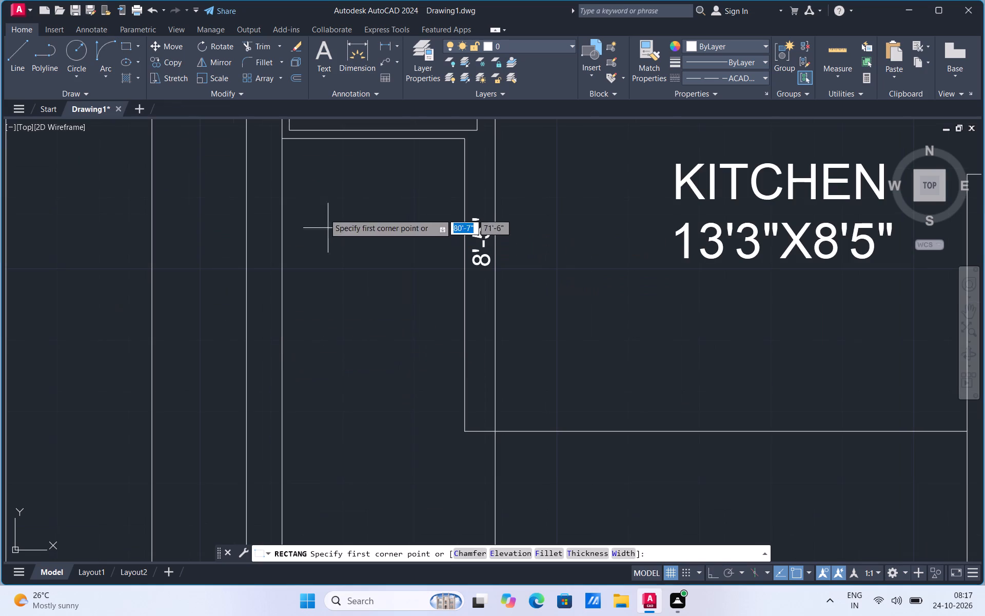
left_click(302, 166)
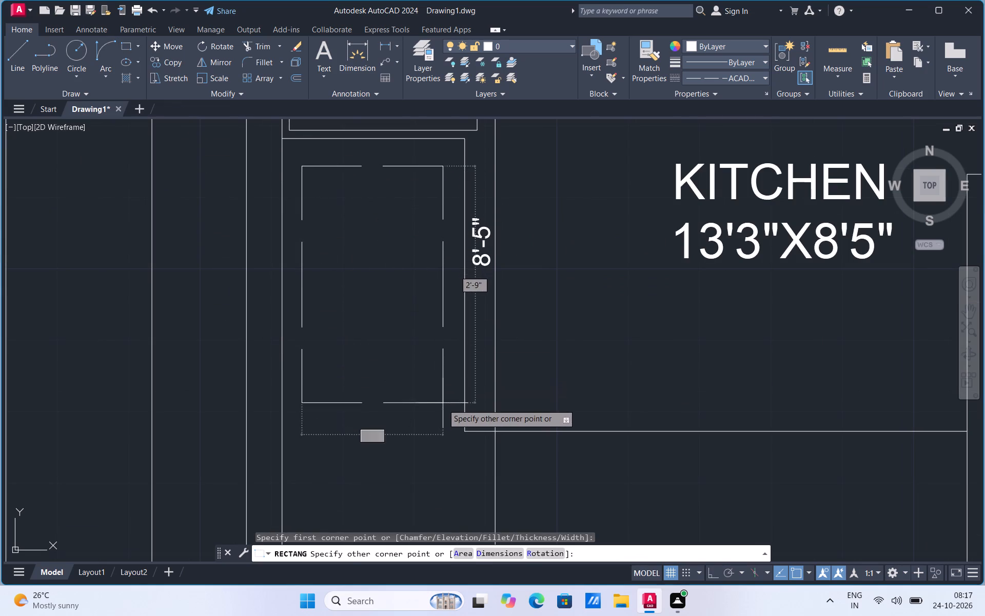
Set the current linetype to ByLayer and draw an upright rectangle inside the kitchen's west counter, just below its north edge.
left_click(761, 78)
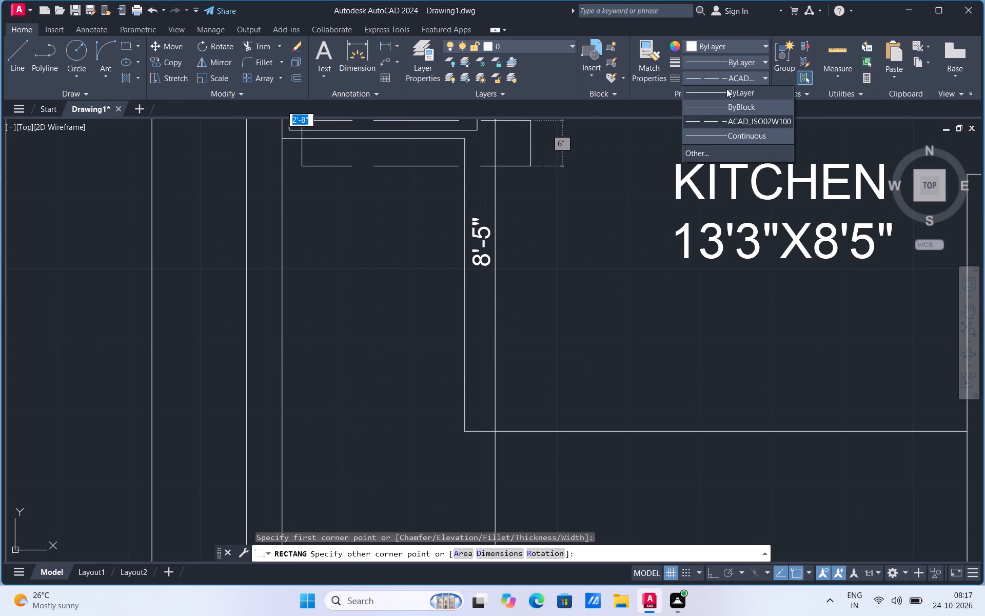
left_click(717, 95)
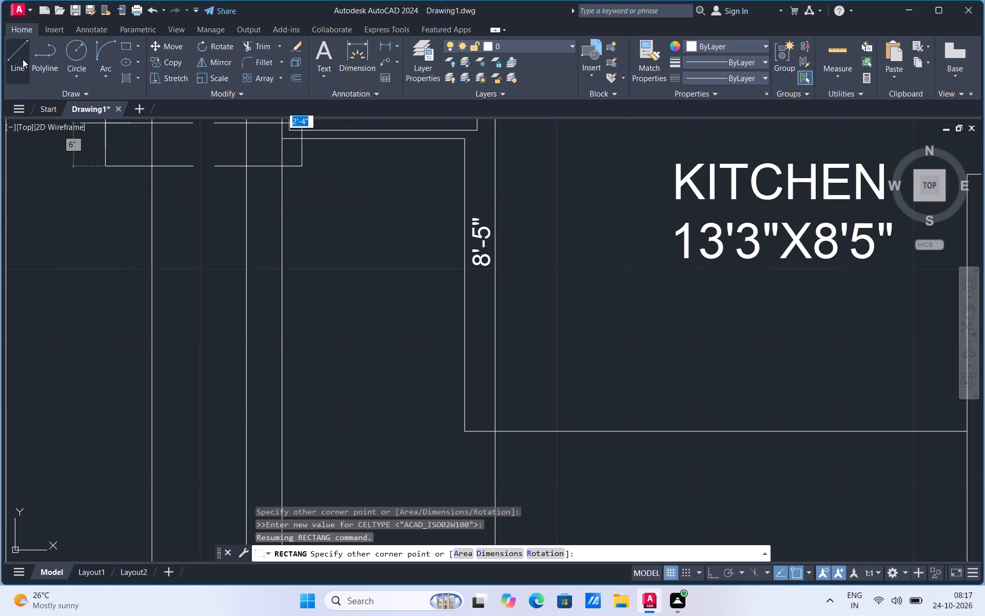
left_click(136, 44)
left_click(135, 64)
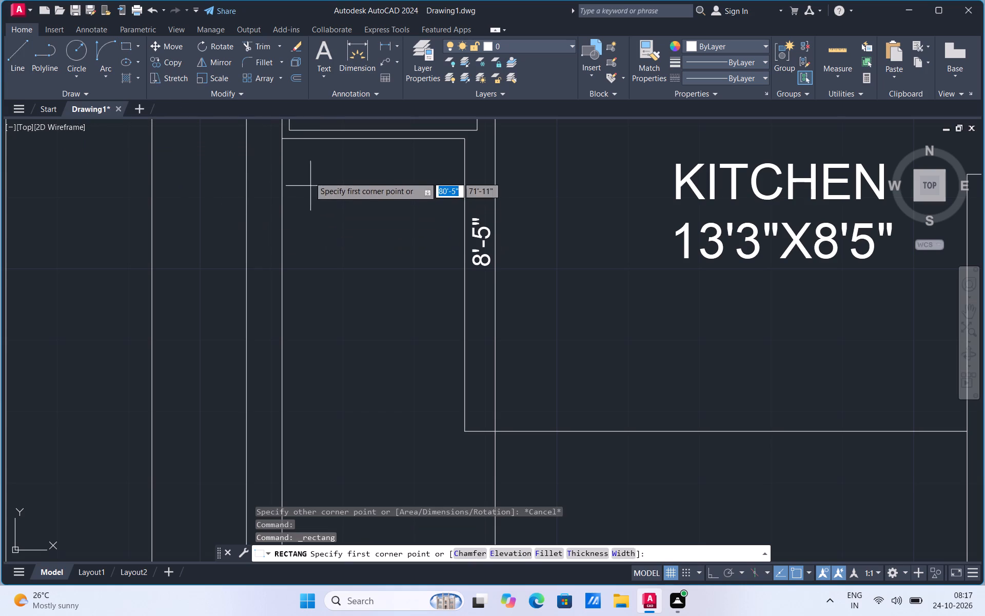
left_click(290, 155)
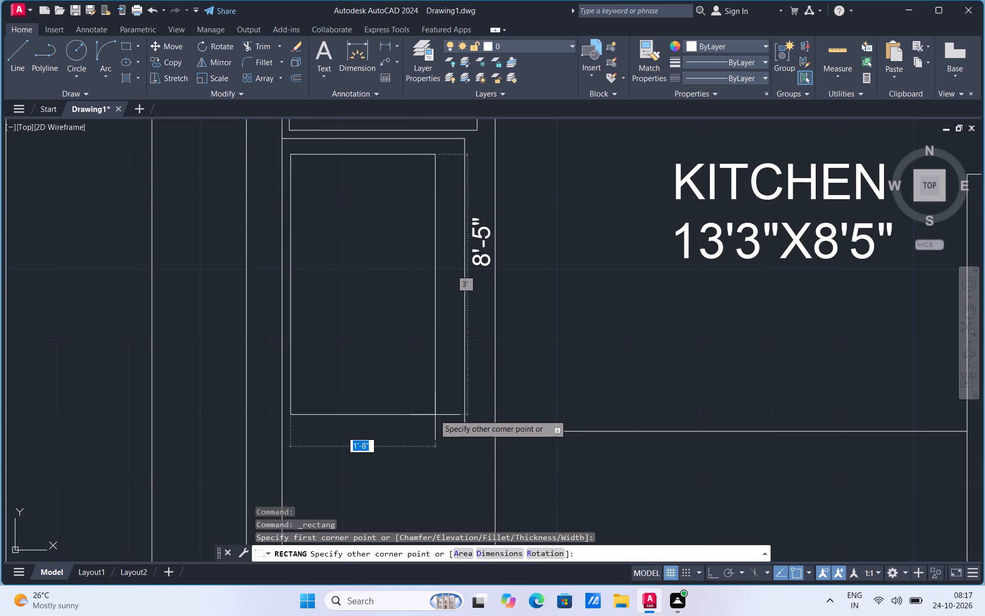
left_click(416, 400)
Move the new rectangle slightly south and east to centre it across the west counter, turning Ortho off for the final placement.
left_click(418, 345)
right_click(418, 345)
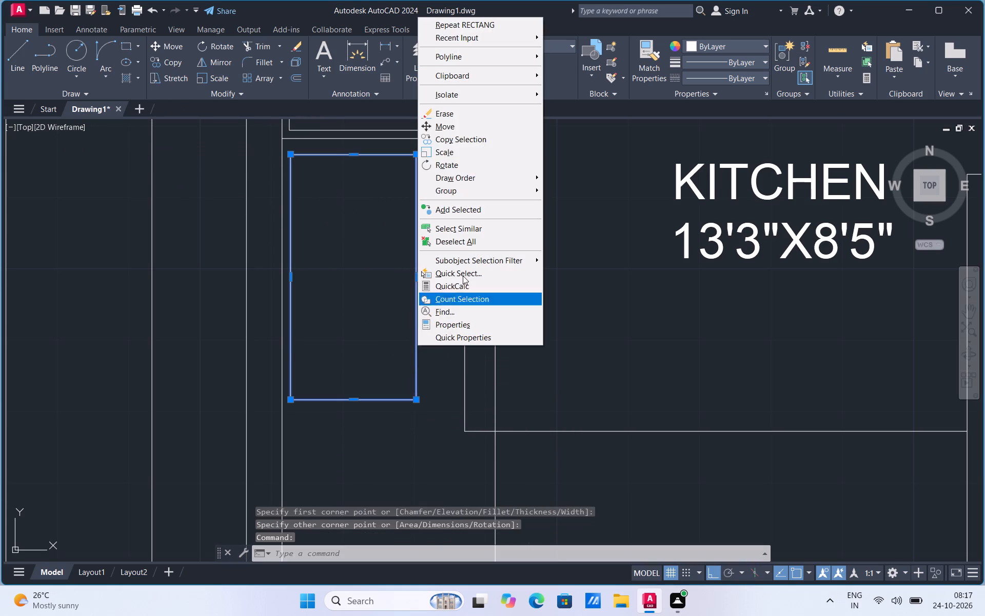
left_click(452, 129)
left_click(366, 239)
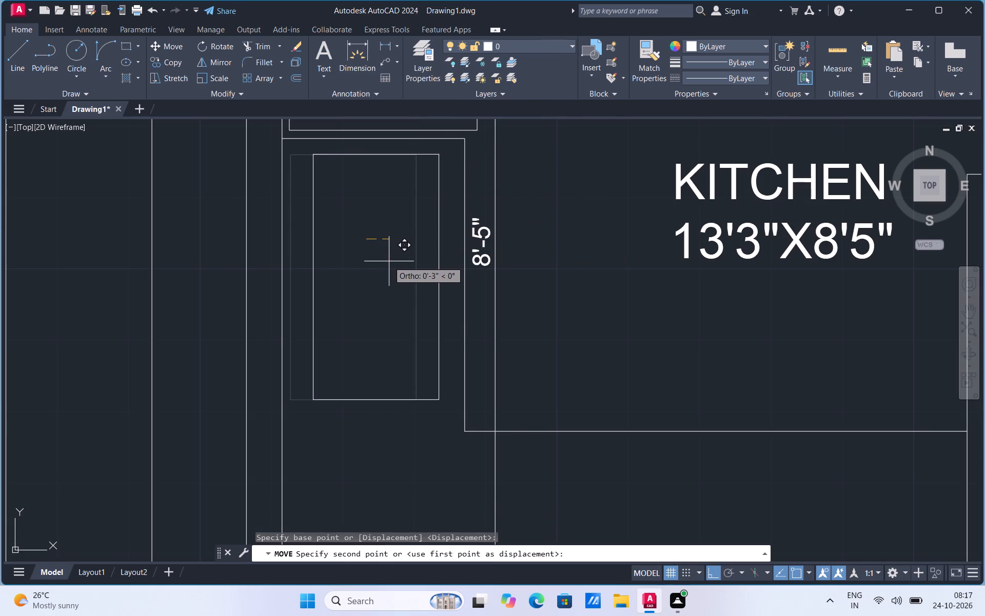
left_click(389, 262)
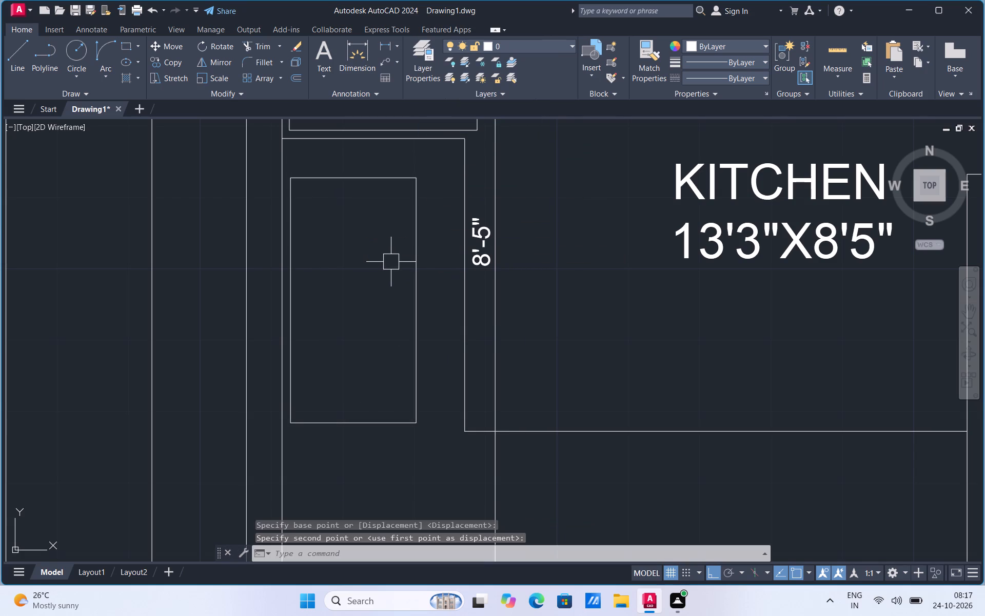
left_click(419, 279)
right_click(419, 279)
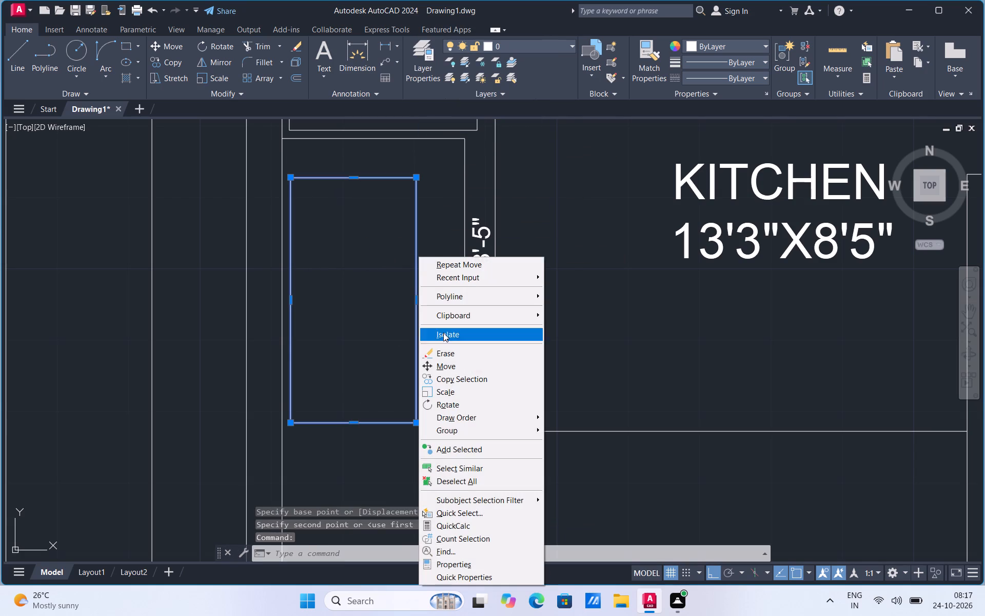
left_click(445, 363)
left_click(384, 324)
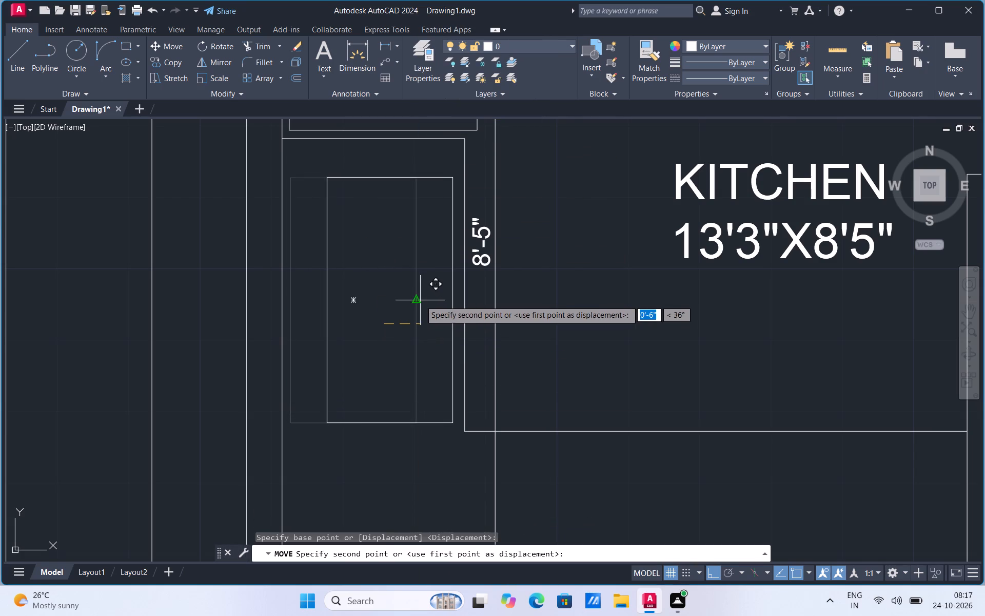
left_click(716, 568)
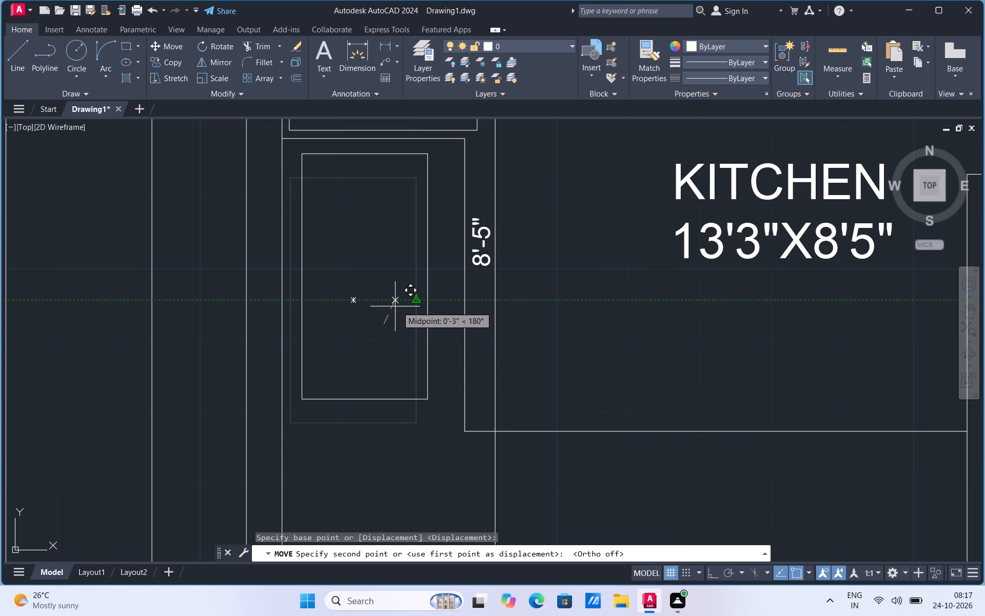
left_click(402, 312)
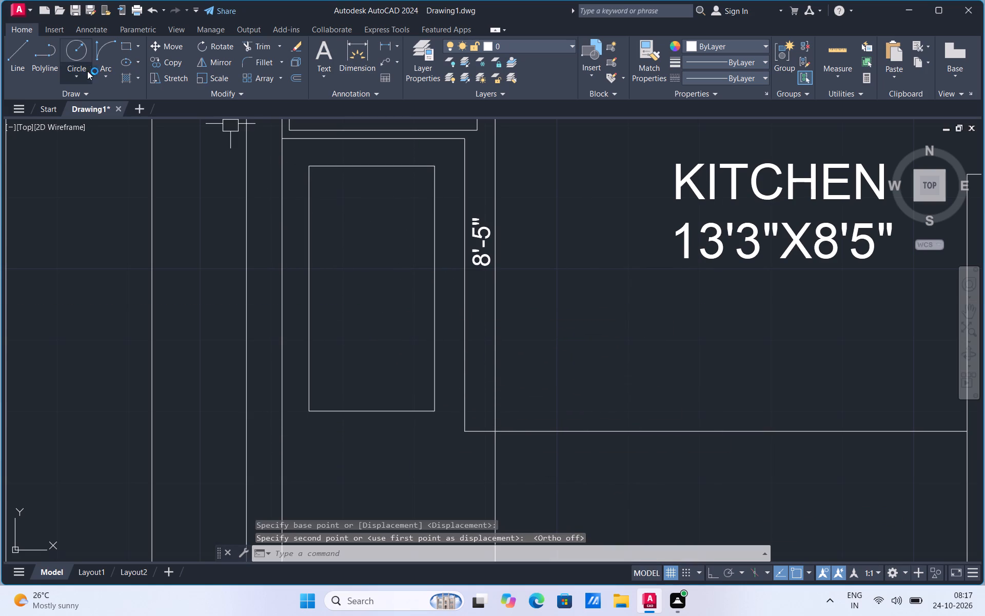
Draw a Start, End, Direction arc rounding the rectangle's northwest corner, from its west edge to its north edge.
left_click(108, 78)
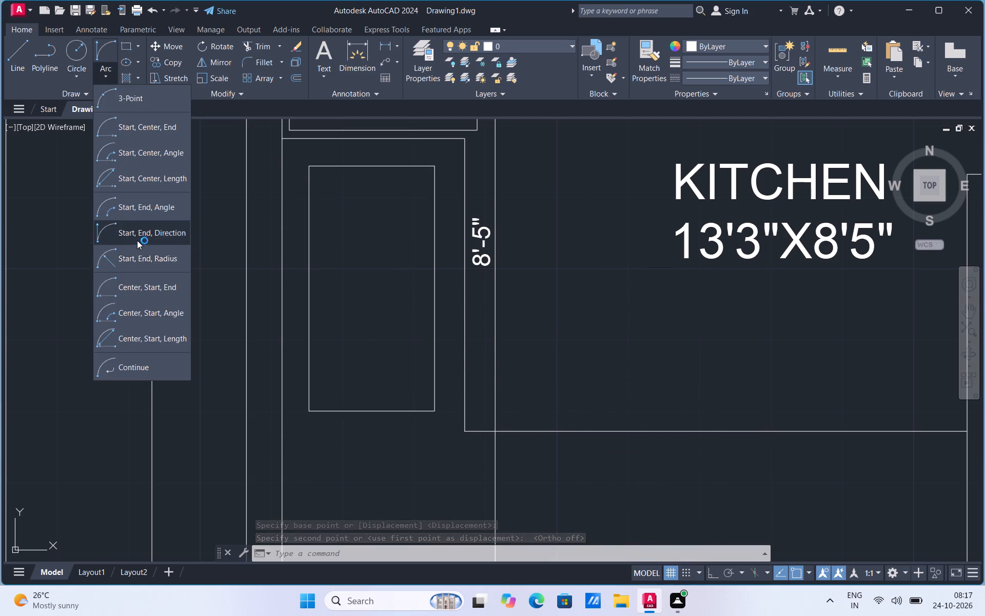
left_click(137, 240)
left_click(309, 200)
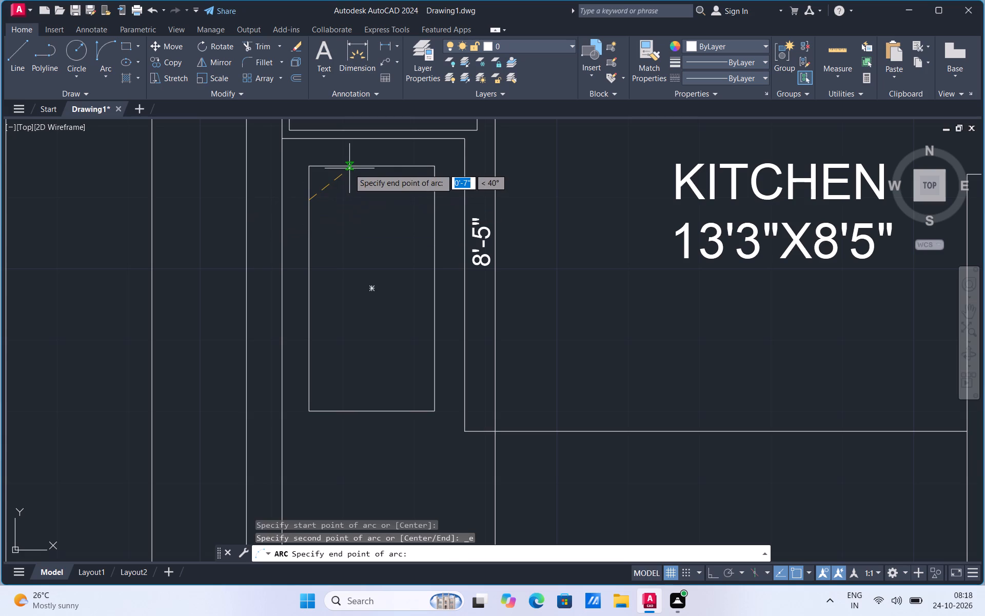
left_click(343, 168)
scroll(311, 171, "up", 3)
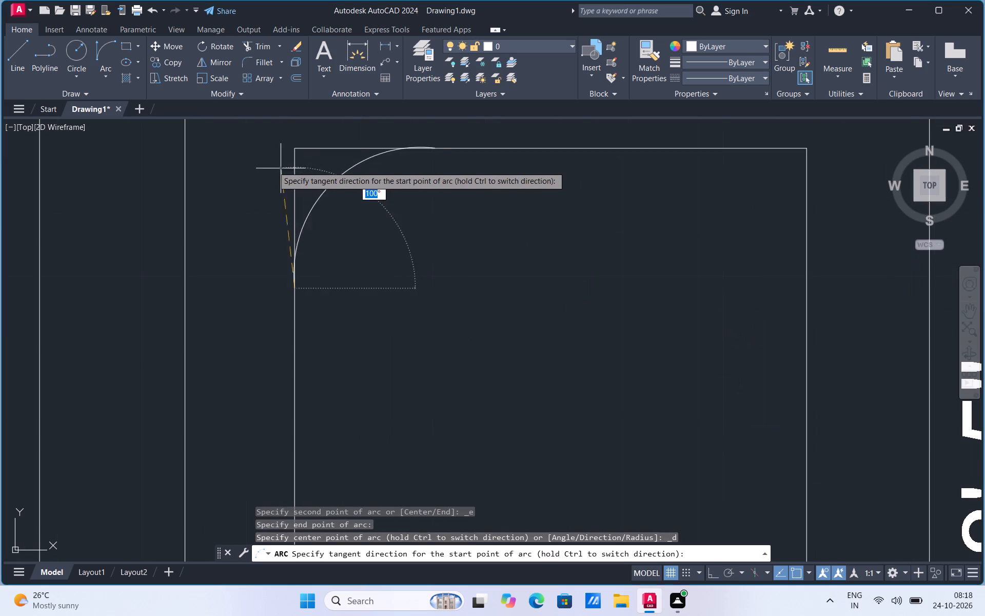
left_click(292, 181)
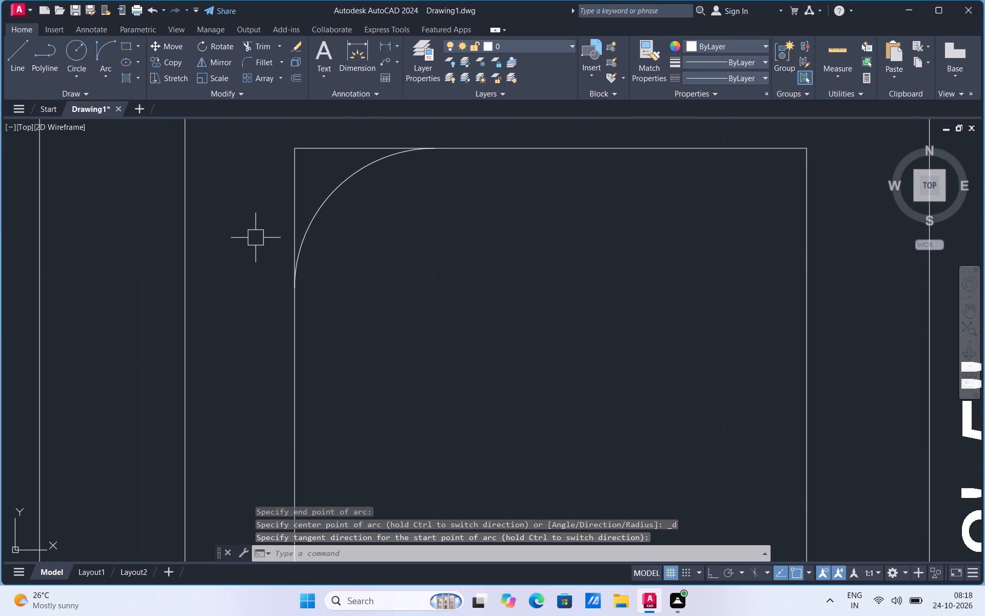
Copy the corner arc from its lower endpoint horizontally across to the rectangle's east edge.
scroll(255, 238, "down", 2)
left_click(281, 223)
right_click(281, 223)
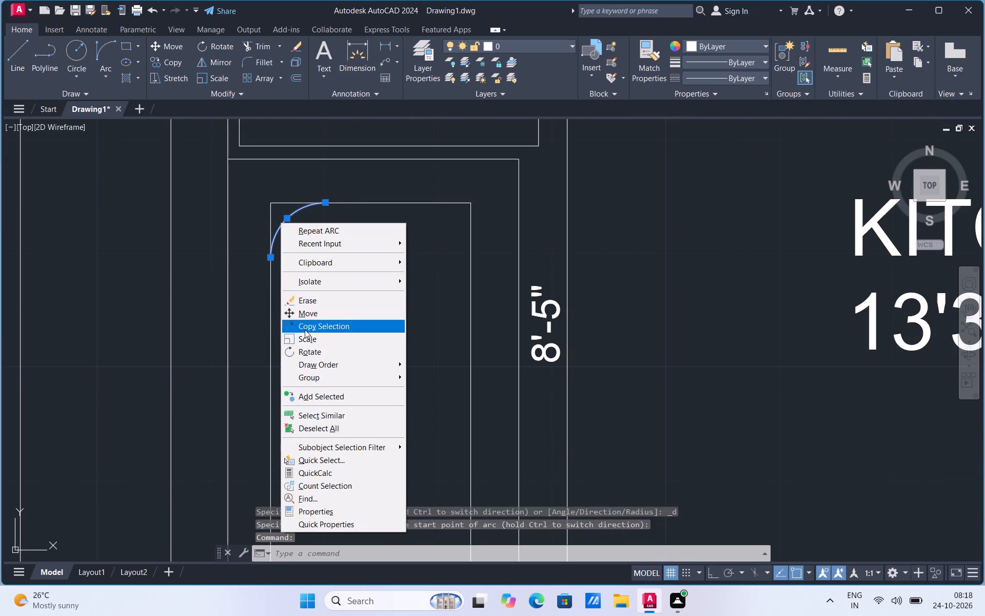
left_click(305, 330)
left_click(269, 259)
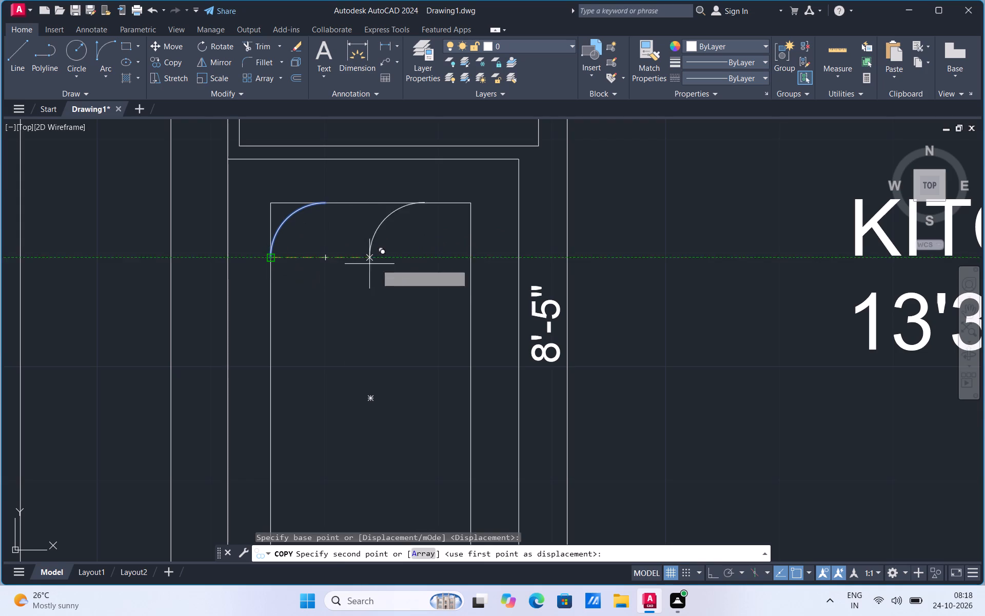
left_click(468, 257)
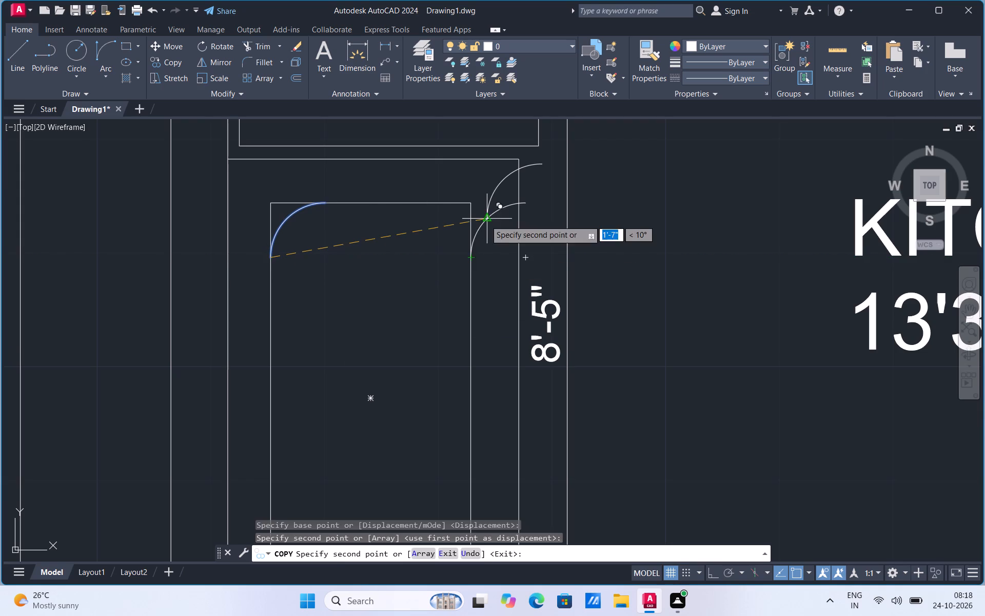
key("Escape")
Rotate the copied arc 90° about its upper endpoint, with Ortho turned on.
left_click(494, 216)
right_click(494, 216)
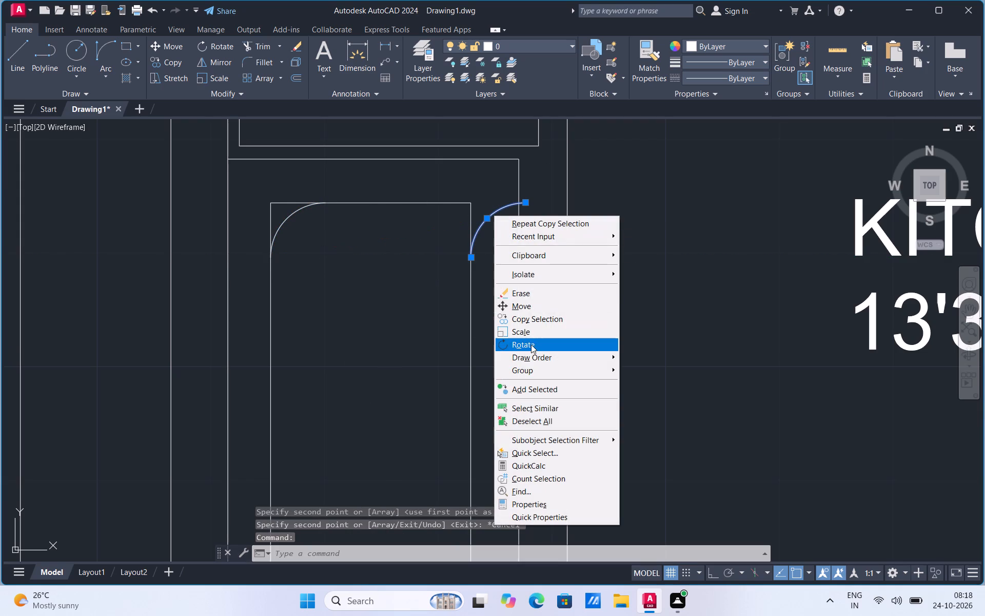
left_click(531, 347)
left_click(527, 201)
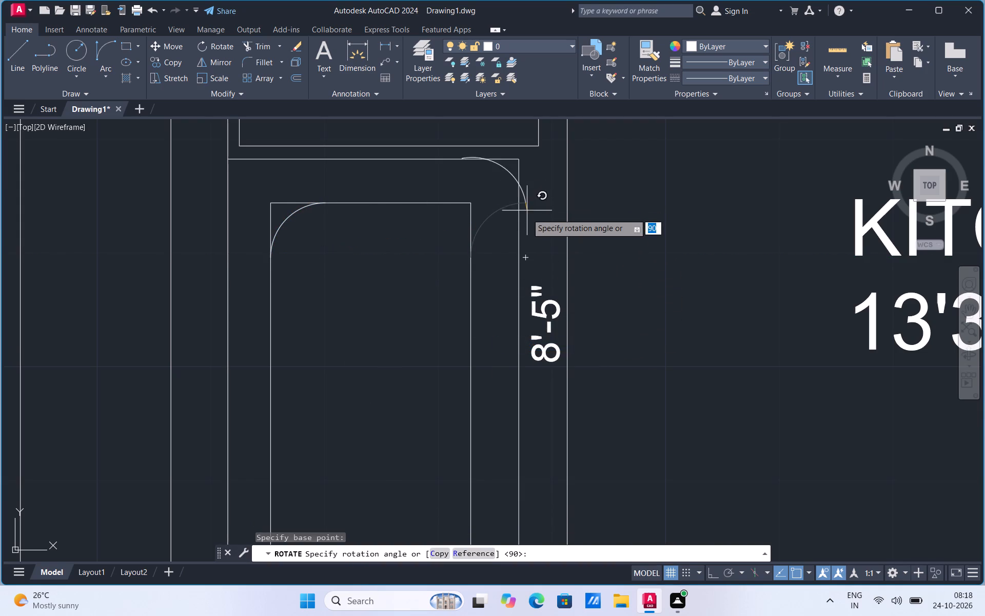
left_click(715, 575)
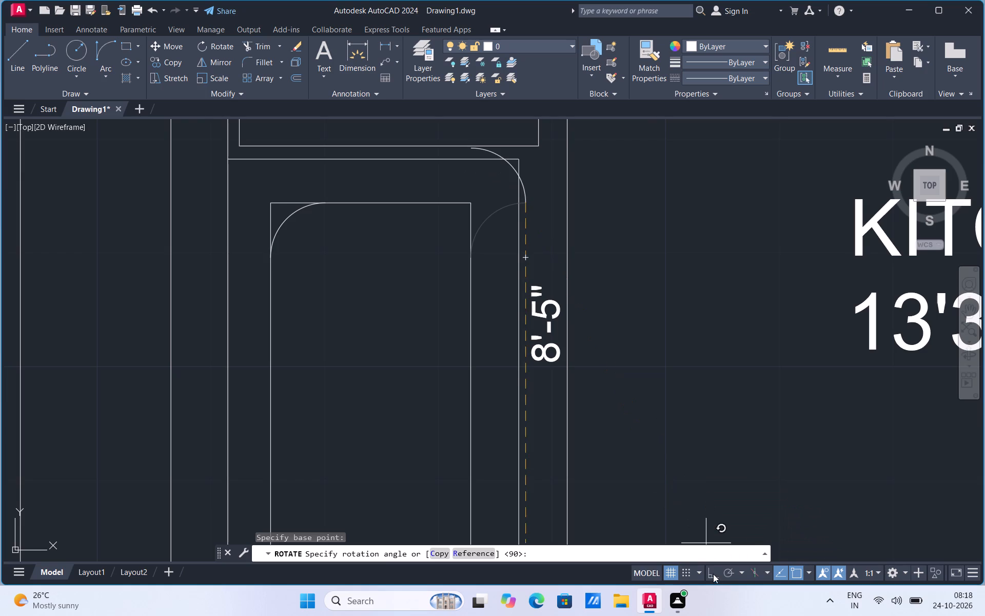
left_click(534, 242)
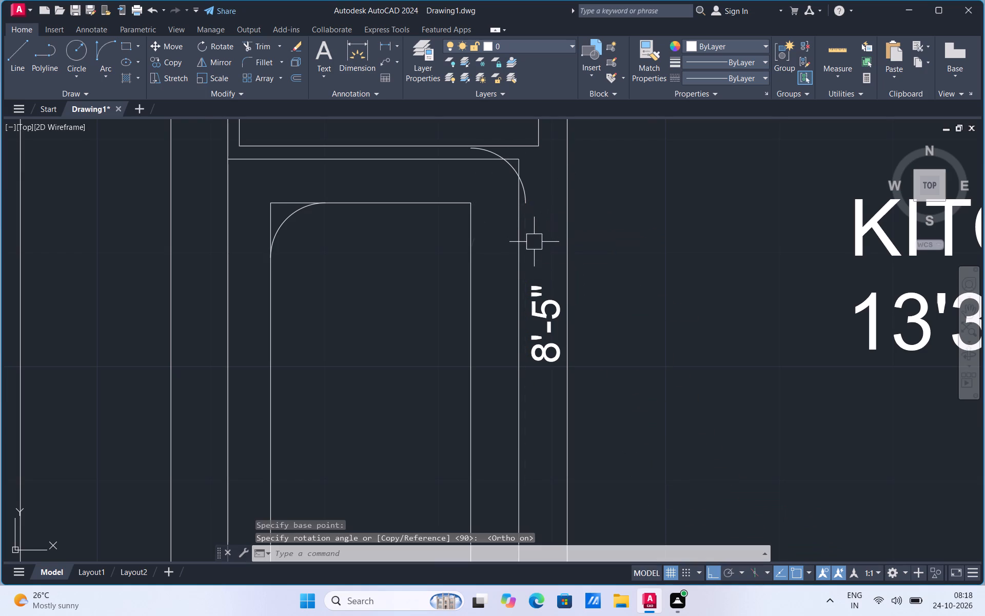
Move the rotated arc into the rectangle's northeast corner so that its ends meet the north and east edges.
left_click(525, 198)
right_click(525, 198)
left_click_drag(553, 291, 550, 286)
left_click(470, 150)
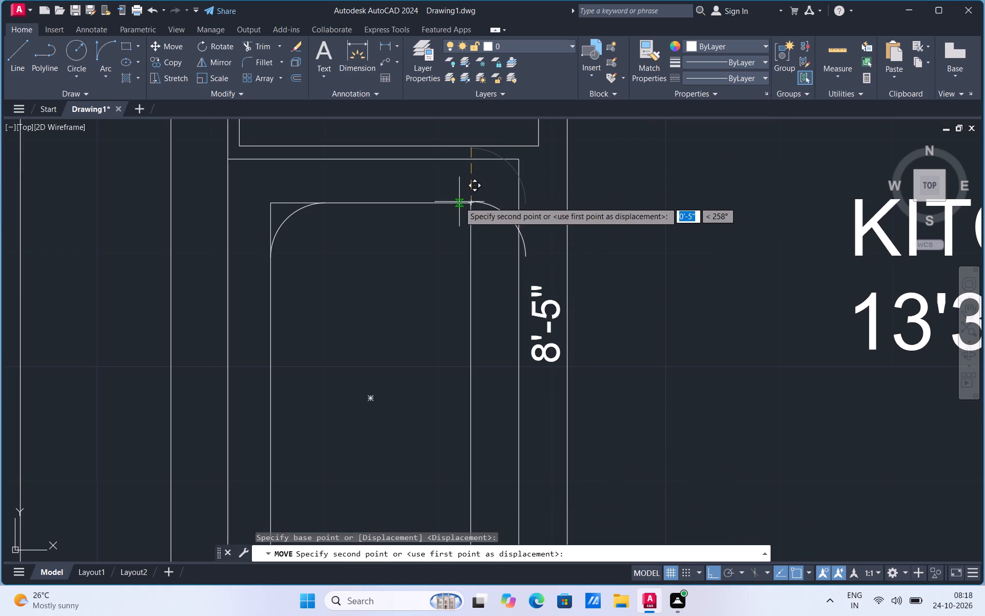
left_click(468, 204)
left_click(490, 212)
right_click(490, 212)
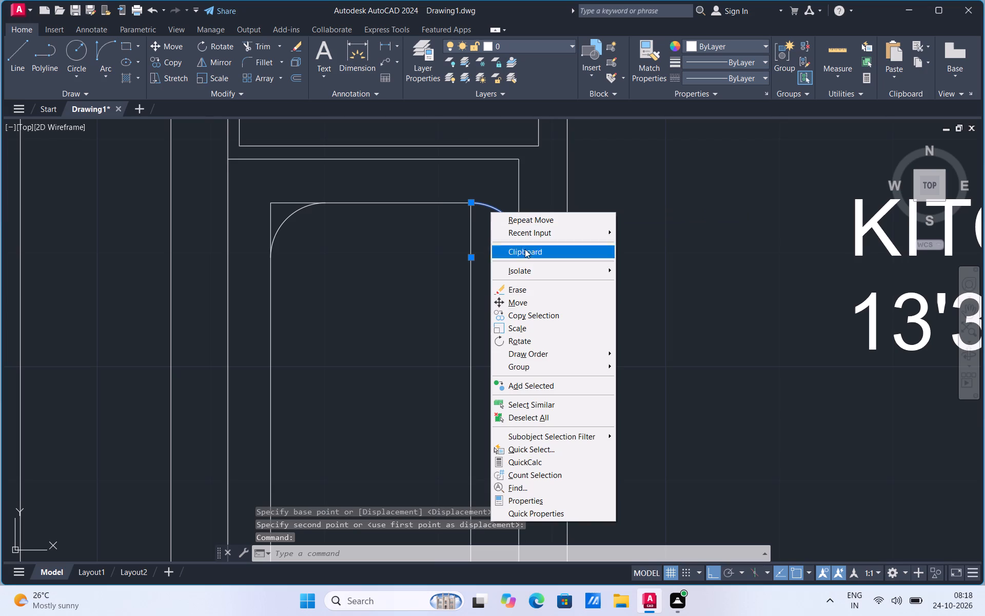
left_click(530, 302)
left_click(528, 258)
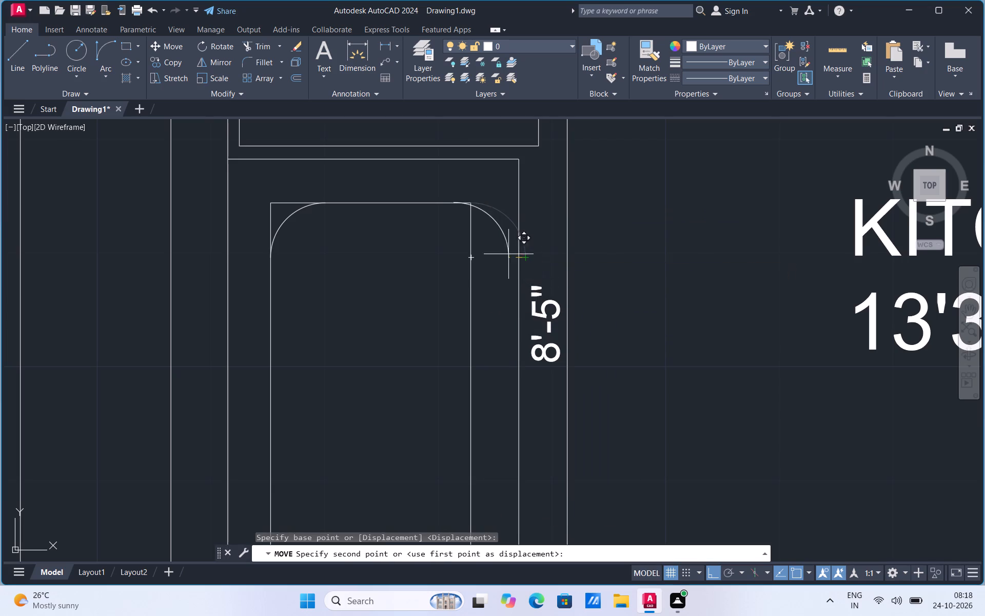
left_click(471, 255)
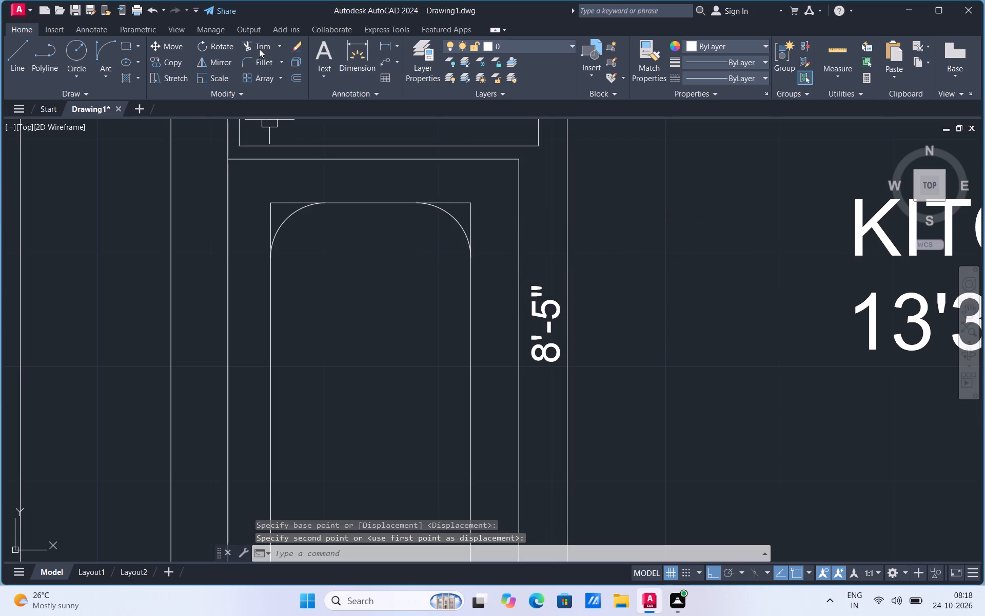
Trim the square northwest and northeast corners of the fixture rectangle outside the rounding arcs.
left_click_drag(259, 49, 259, 55)
left_click_drag(262, 48, 262, 54)
left_click(263, 42)
left_click_drag(253, 219, 295, 197)
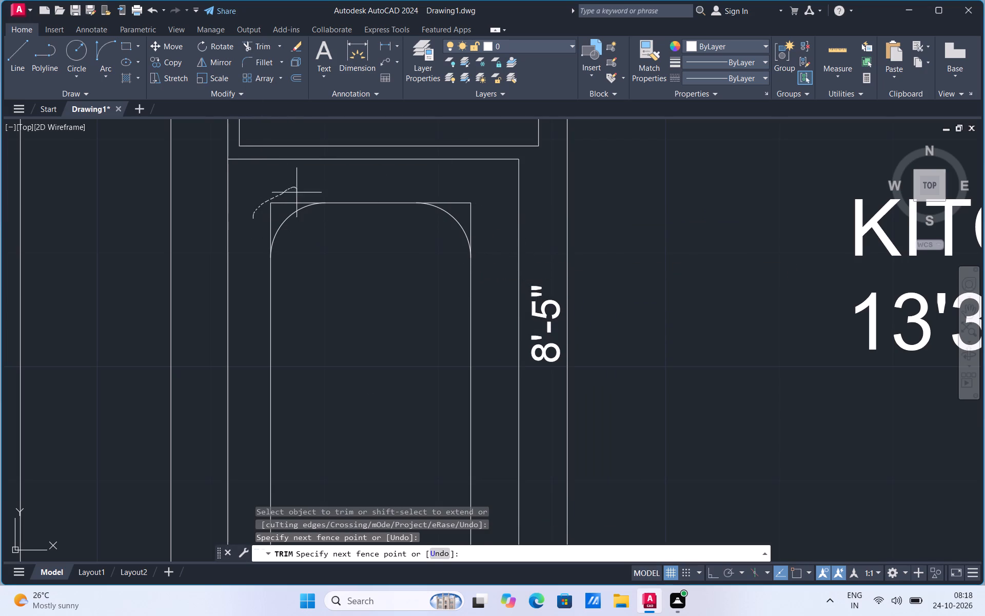
left_click_drag(295, 197, 263, 239)
left_click_drag(437, 188, 455, 204)
left_click_drag(455, 204, 479, 227)
scroll(456, 160, "down", 3)
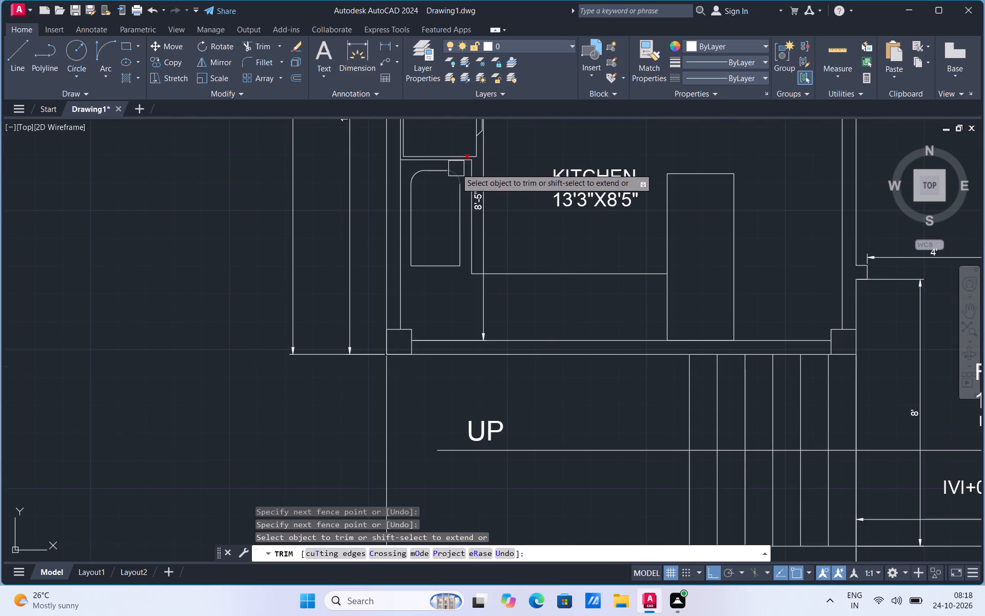
key("Escape")
Copy both north corner arcs straight south inside the fixture, using the east arc's lower endpoint as base point.
scroll(421, 178, "up", 2)
left_click(405, 172)
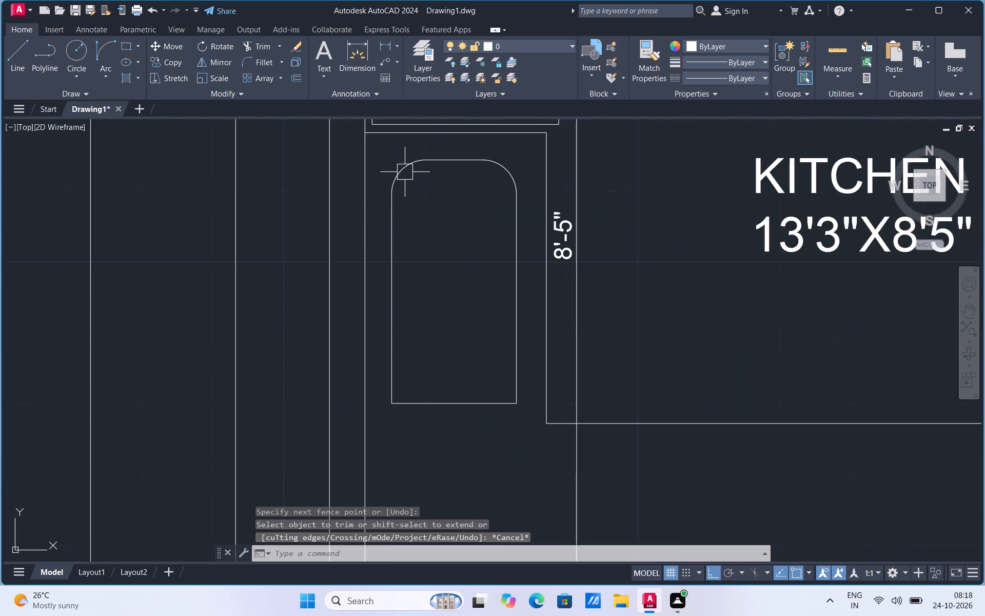
left_click(508, 166)
right_click(508, 166)
left_click(534, 271)
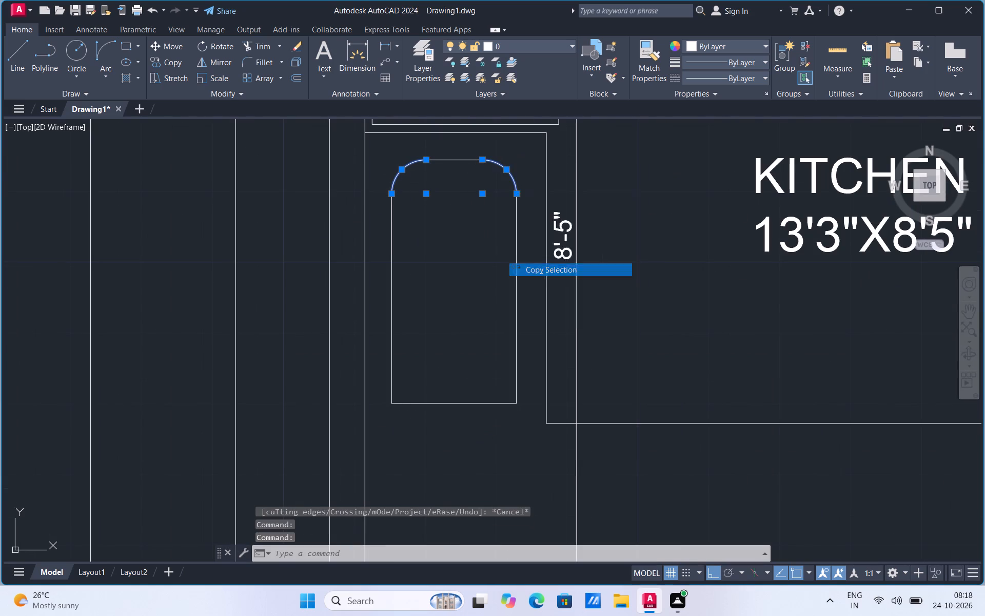
left_click(516, 193)
left_click(516, 266)
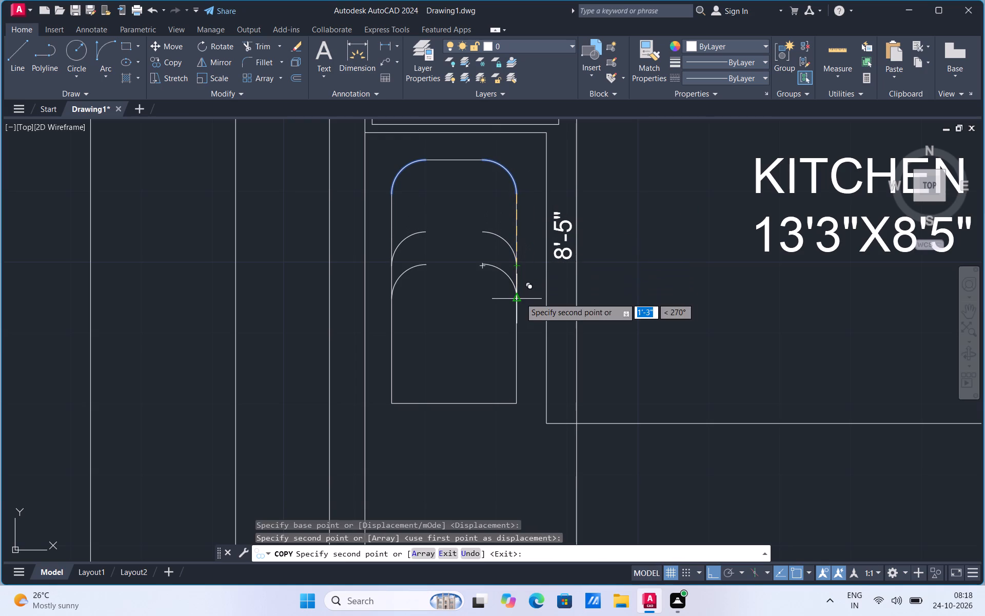
key("Escape")
Mirror the two copied arcs about a horizontal line through their lower endpoints, erasing the source arcs.
left_click(505, 238)
left_click(428, 230)
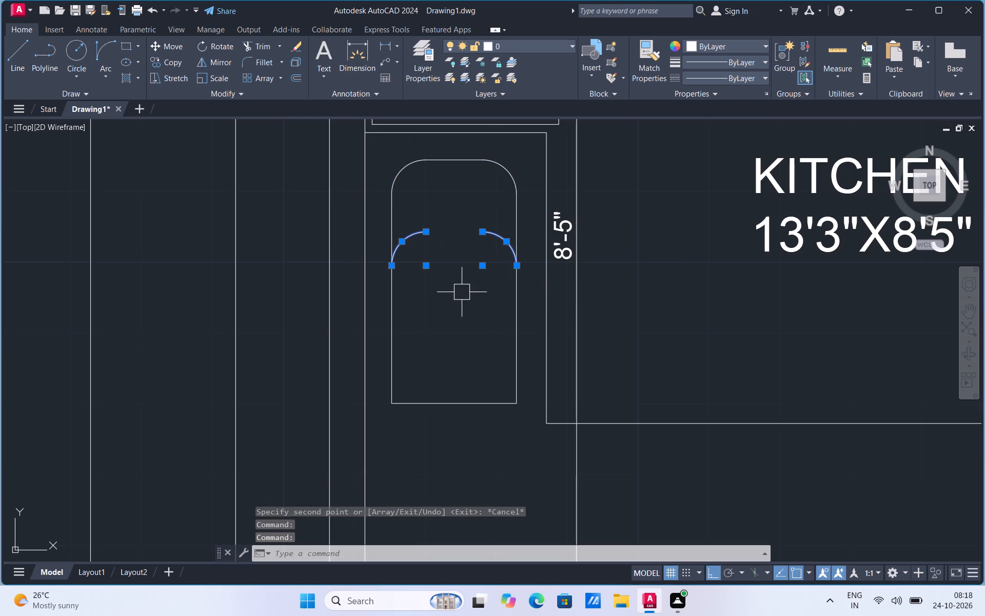
key("m")
key("i")
left_click(515, 322)
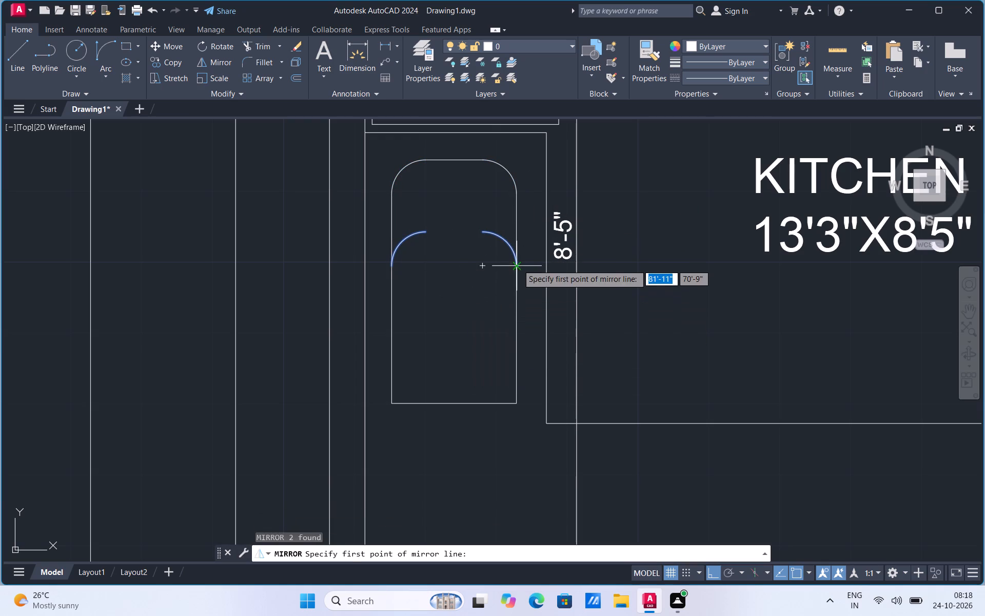
left_click(518, 264)
left_click(446, 275)
left_click_drag(461, 304, 446, 275)
Move the two mirrored arcs south so that they round the fixture's southwest and southeast corners.
left_click(484, 301)
left_click(434, 307)
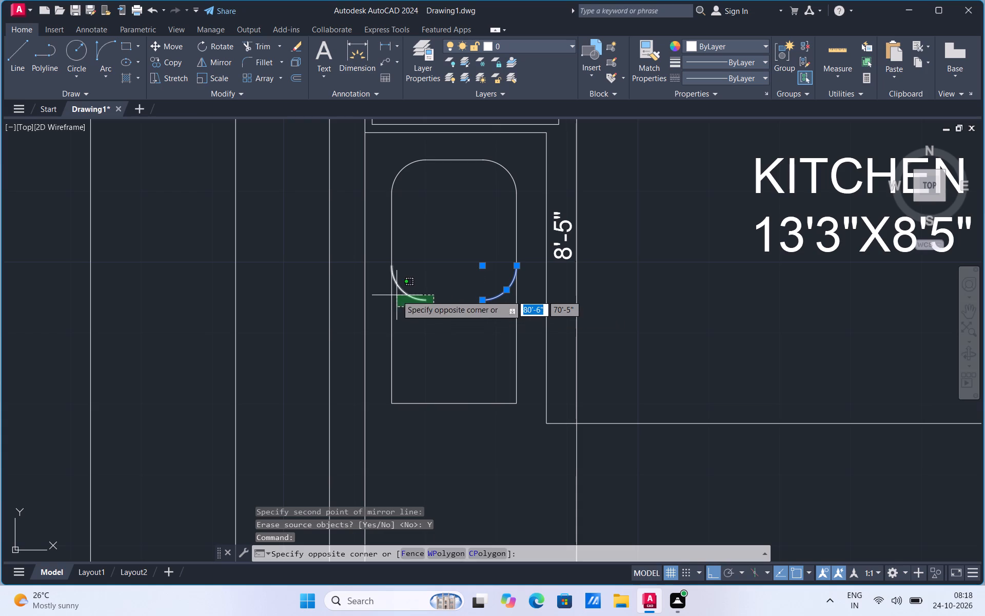
left_click(397, 295)
right_click(431, 308)
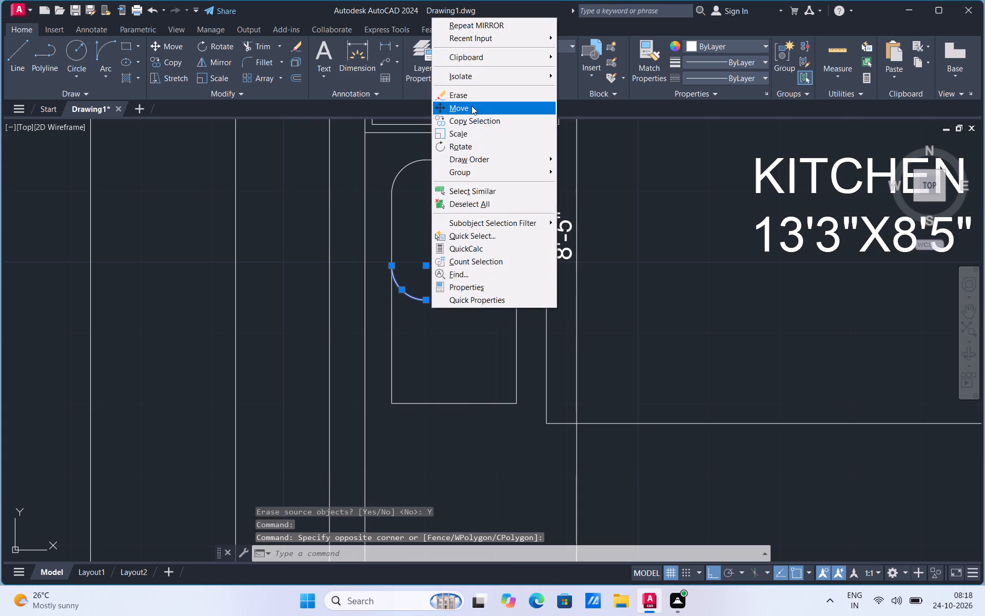
left_click(471, 106)
left_click(479, 300)
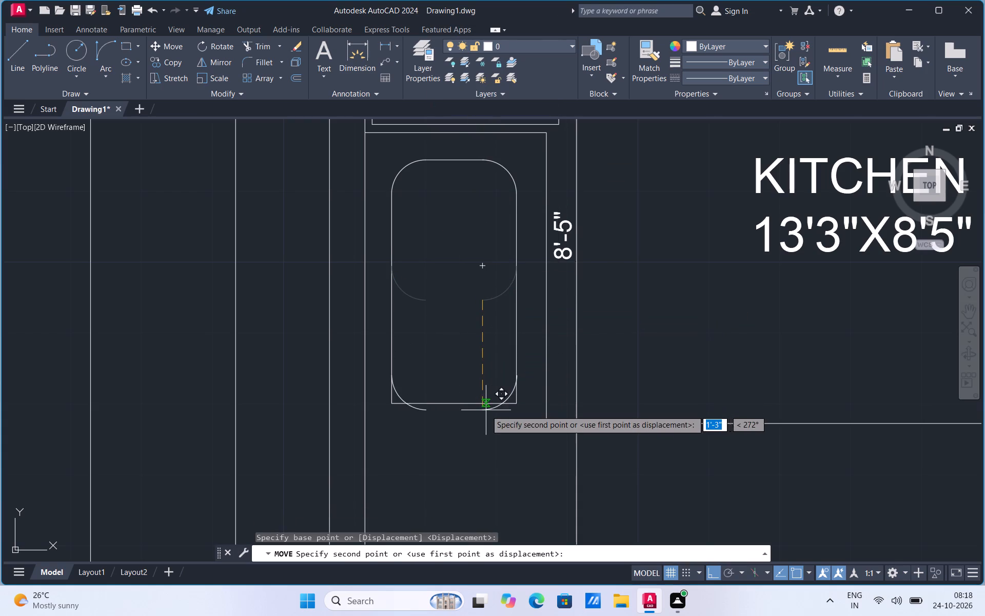
left_click(483, 402)
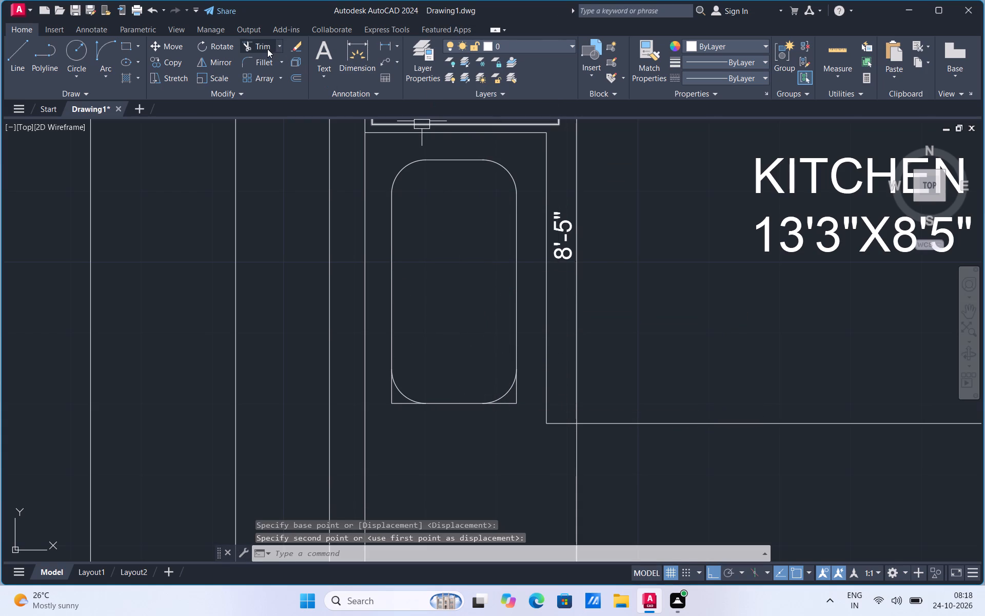
Trim the square southwest and southeast corners outside the arcs, along with the south edge.
left_click(267, 49)
left_click(387, 401)
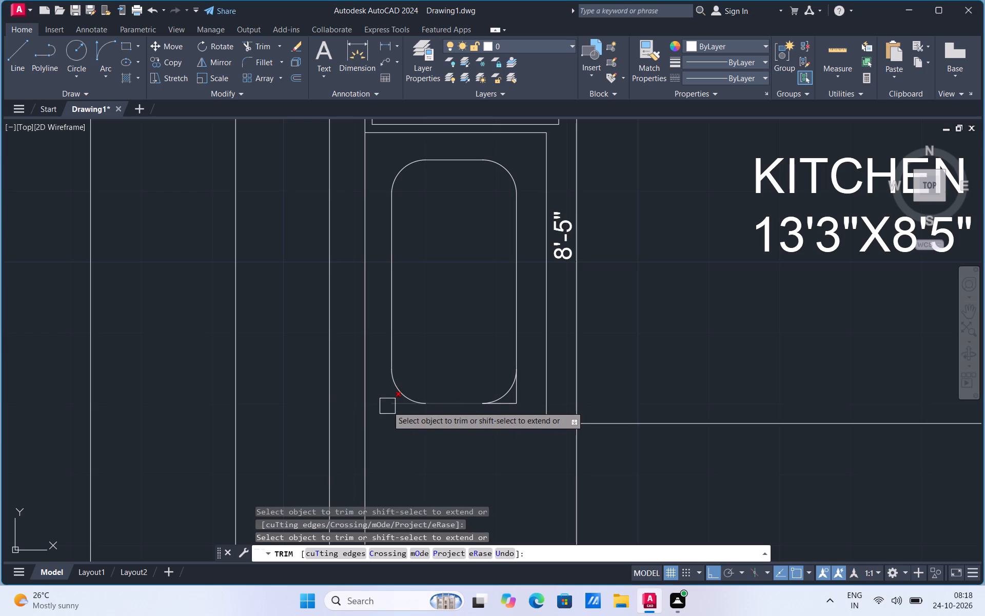
left_click(389, 406)
left_click(508, 409)
left_click(515, 403)
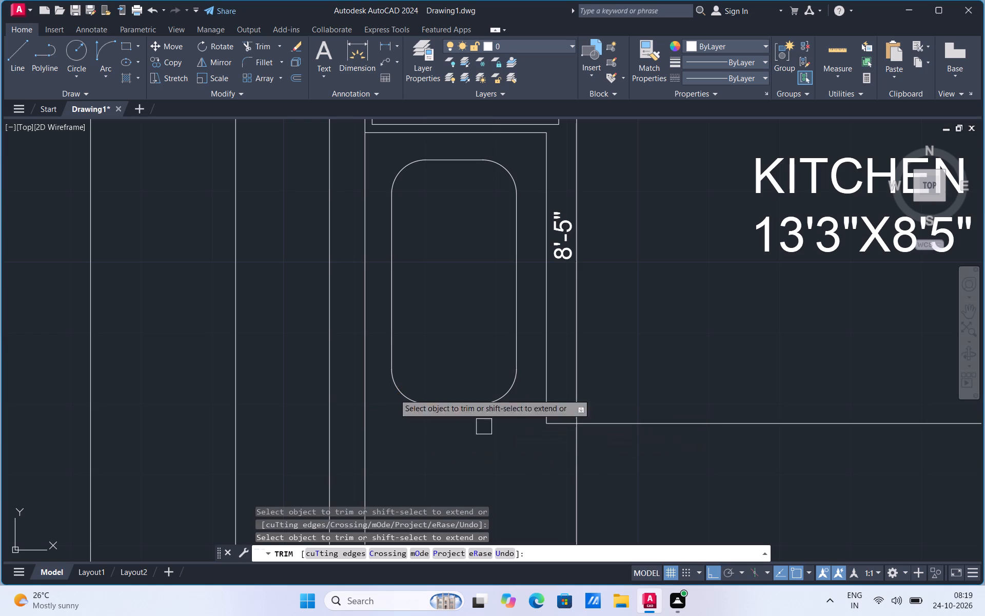
Draw a horizontal line joining the lower ends of the two south arcs to close the fixture outline.
left_click(16, 70)
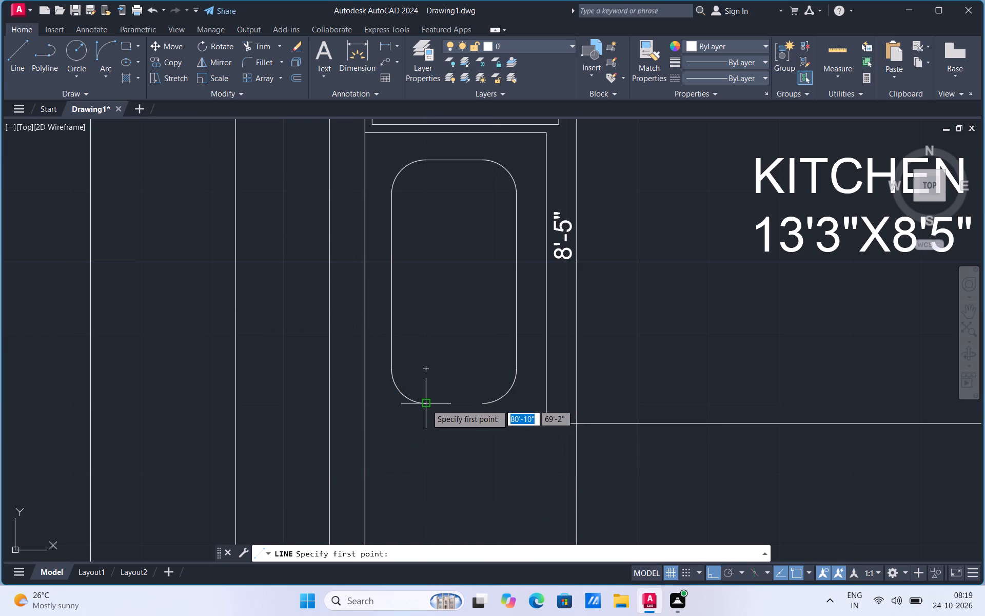
left_click(426, 405)
left_click(482, 404)
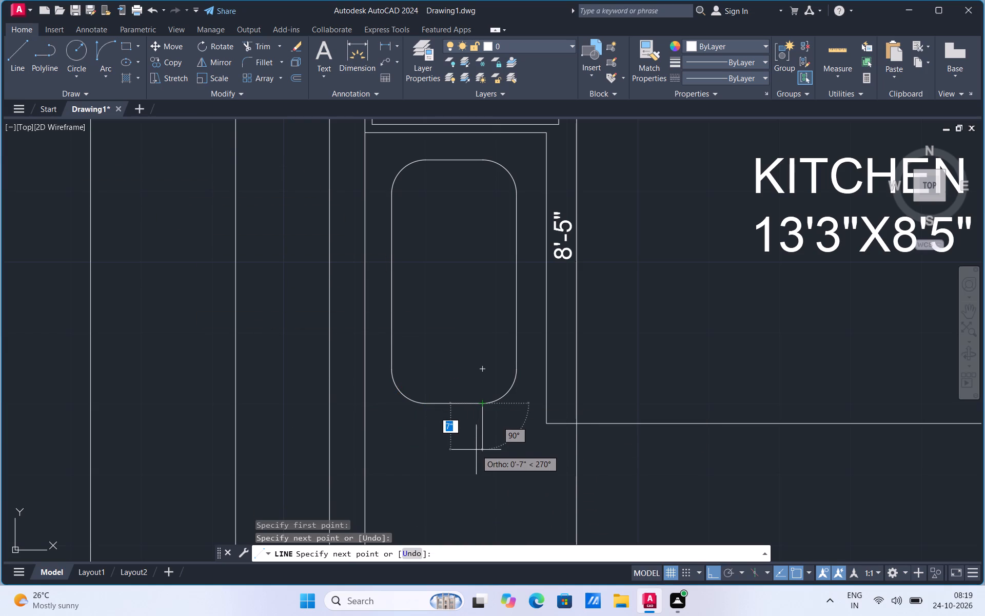
key("Escape")
Draw a small rectangle from inside the rounded fixture to the counter's west line.
scroll(518, 306, "up", 1)
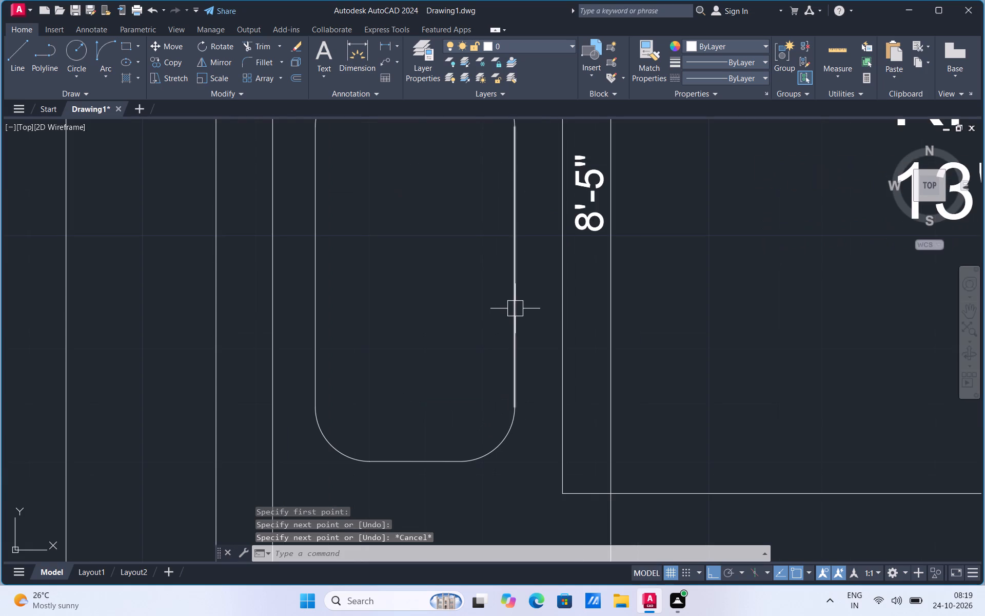
scroll(508, 314, "down", 1)
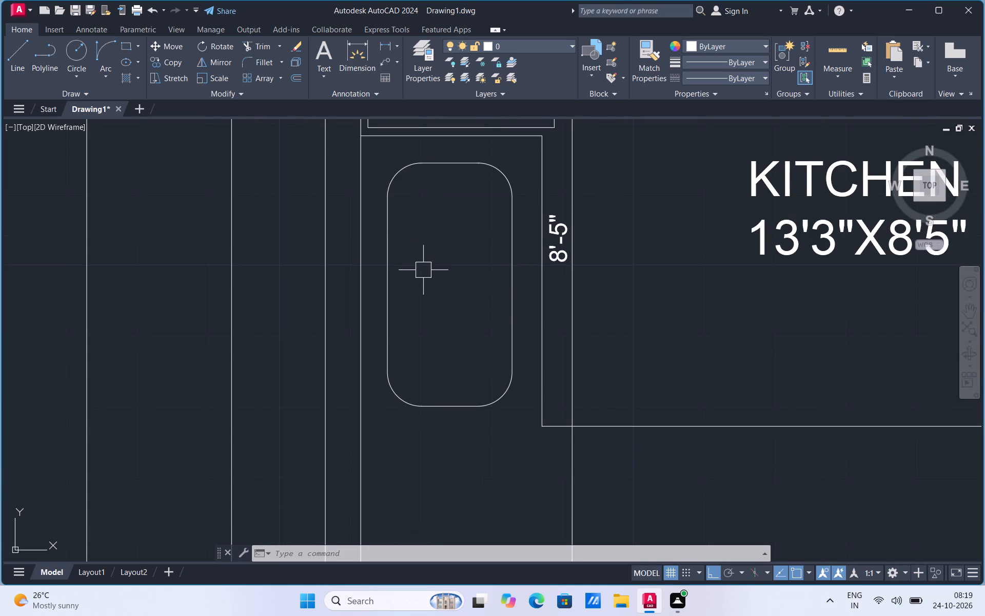
left_click(135, 45)
left_click(133, 69)
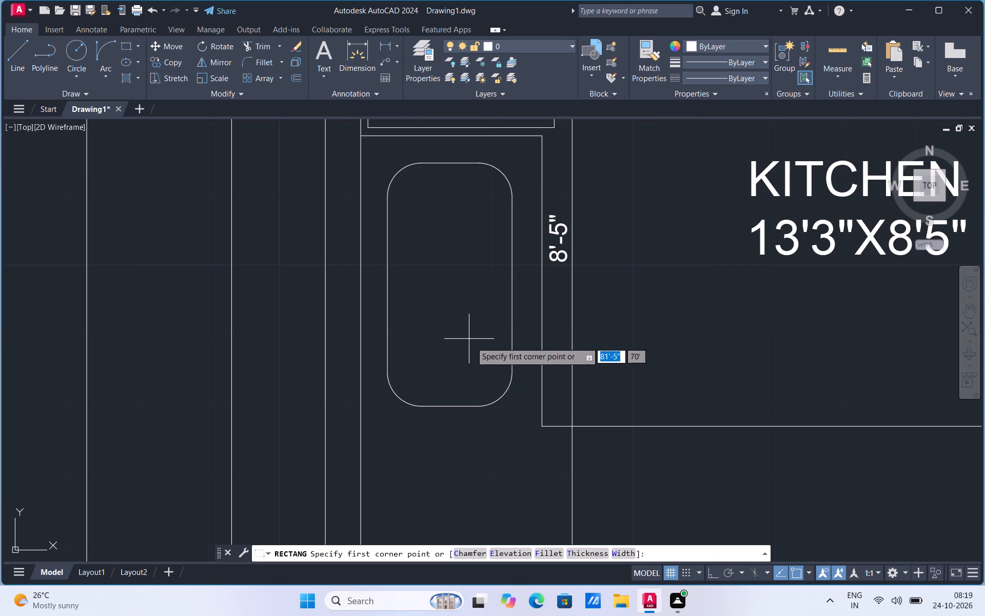
left_click(451, 348)
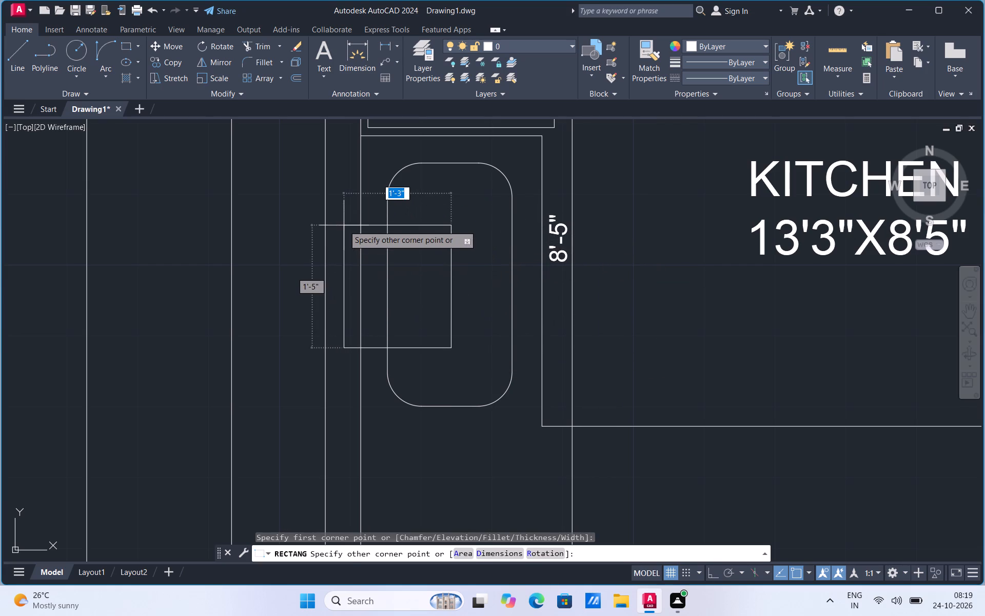
left_click(360, 236)
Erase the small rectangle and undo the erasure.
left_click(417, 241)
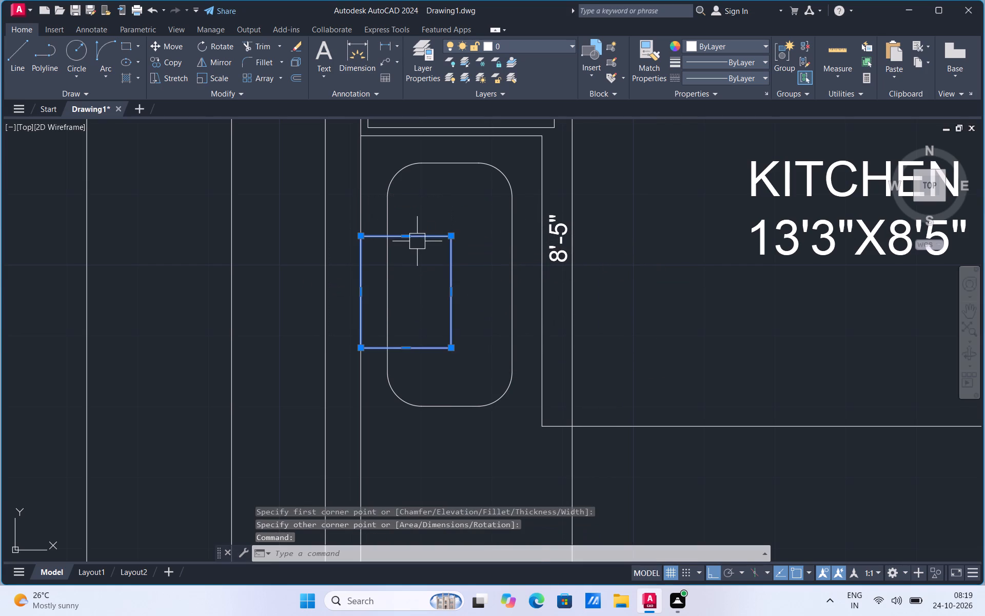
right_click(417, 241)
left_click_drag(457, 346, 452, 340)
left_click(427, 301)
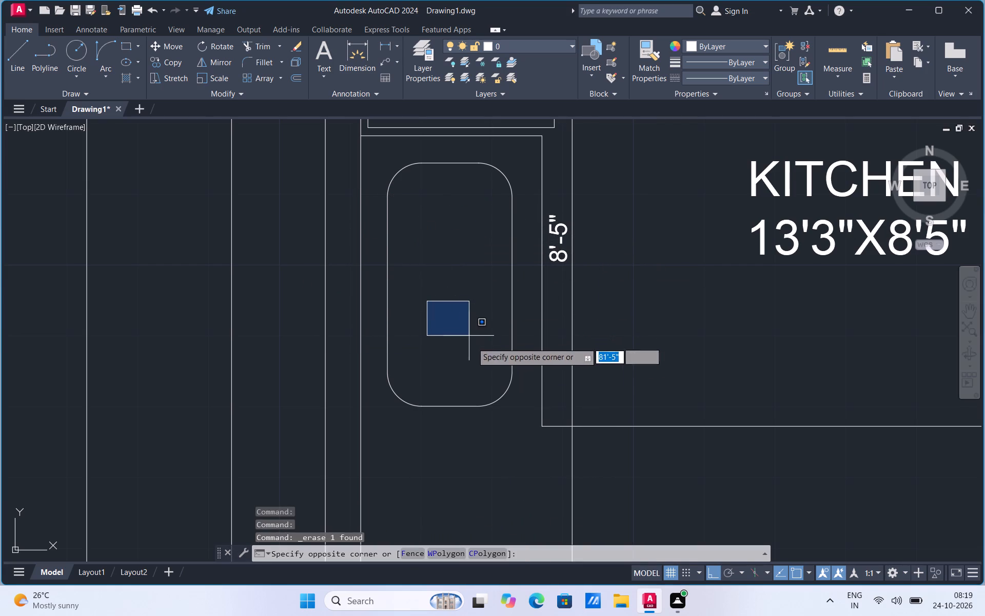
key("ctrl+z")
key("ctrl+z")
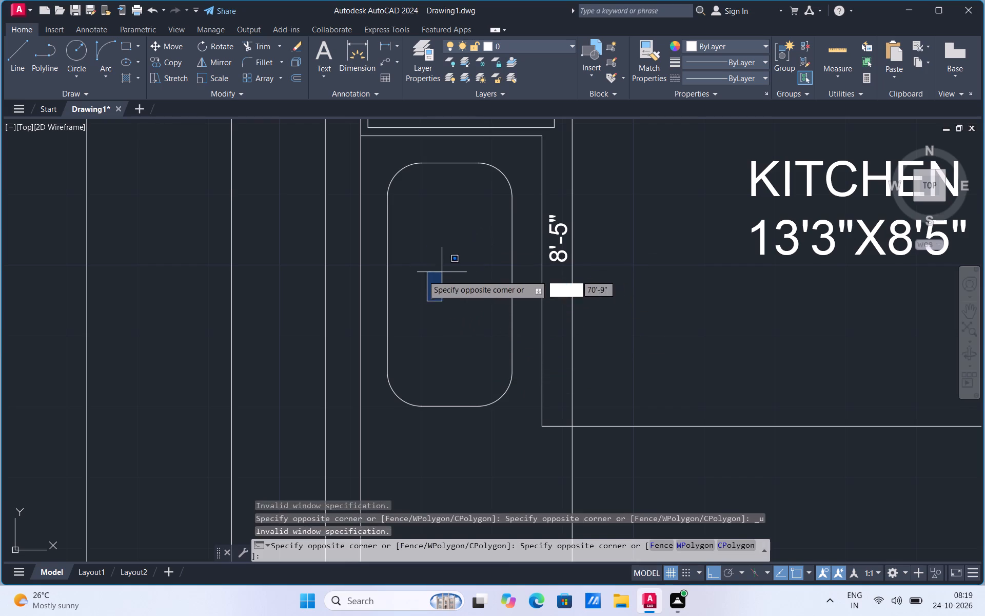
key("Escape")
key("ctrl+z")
Move the small rectangle into the southern half of the rounded fixture, with Ortho turned off.
left_click(448, 271)
right_click(448, 271)
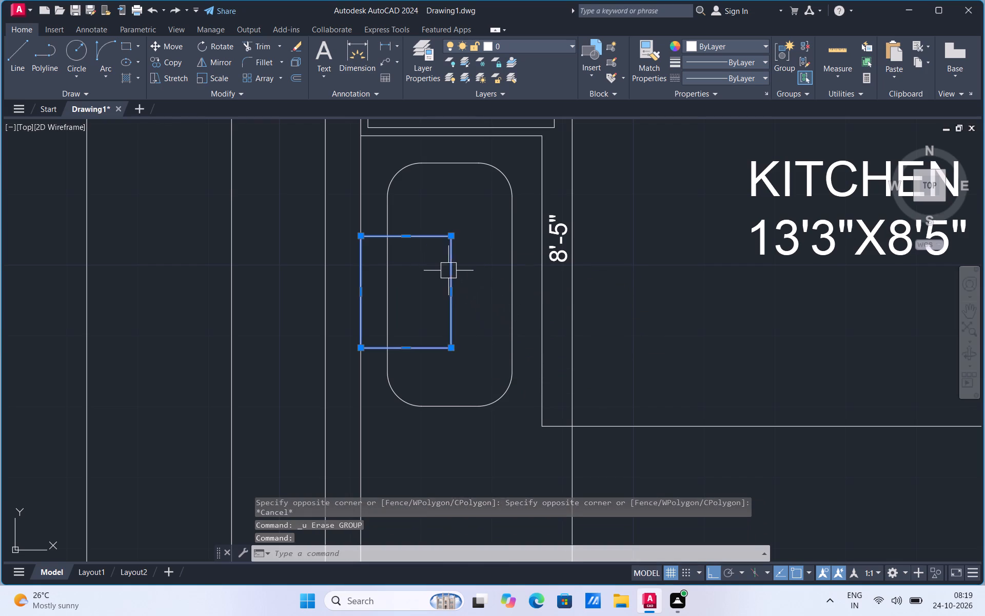
left_click(476, 369)
left_click(455, 307)
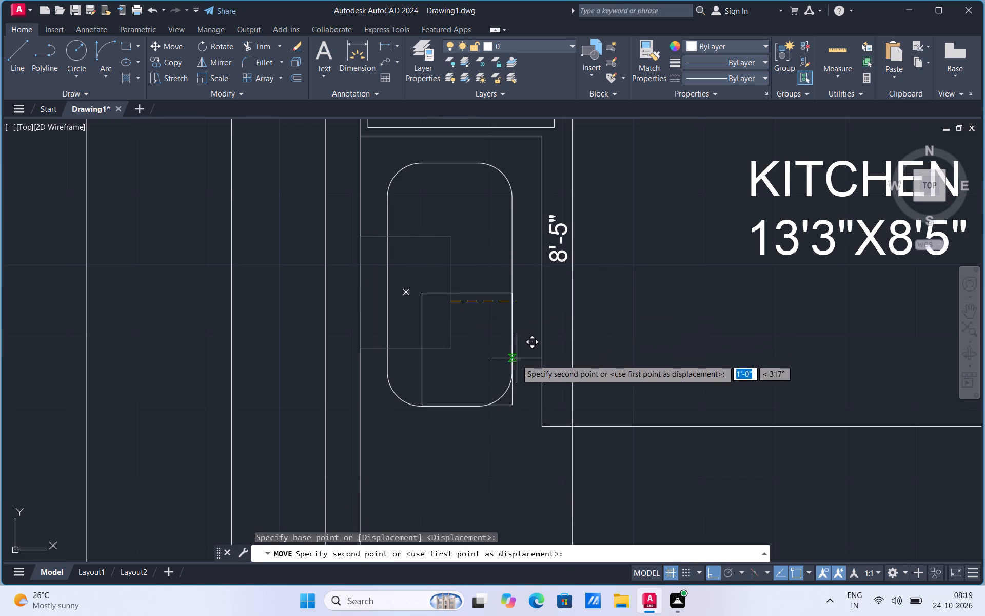
left_click(711, 572)
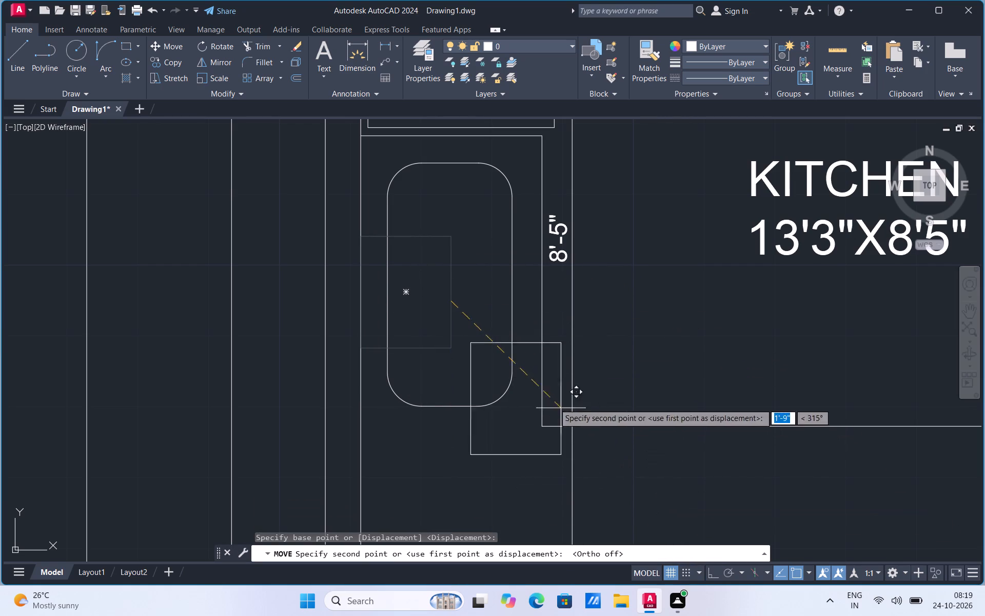
left_click(496, 338)
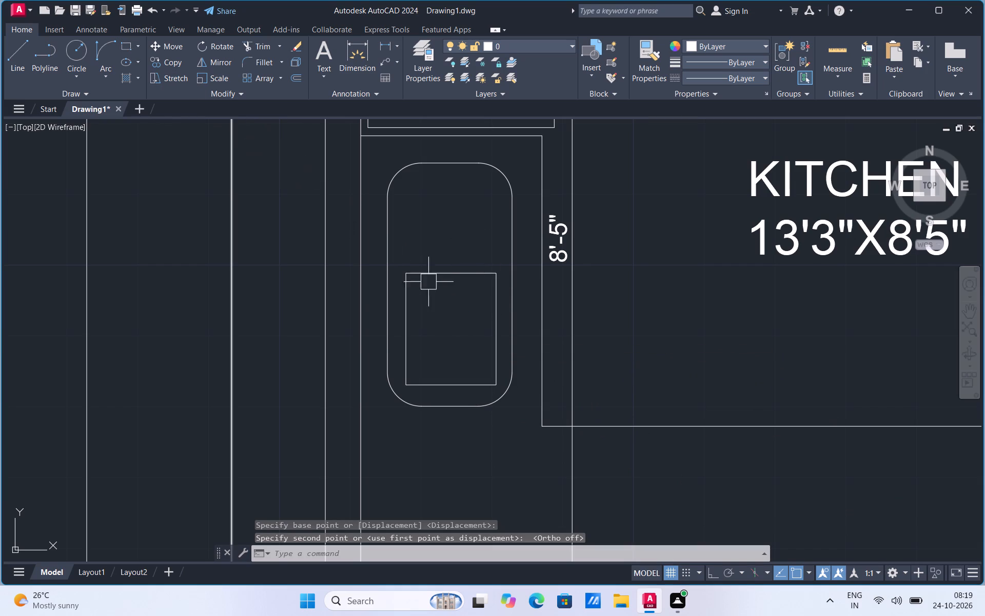
Copy the small rectangle about 1'-5" straight north with Ortho turned on, leaving a narrow gap between the two.
left_click(445, 276)
right_click(445, 276)
left_click(476, 382)
left_click_drag(471, 363, 470, 357)
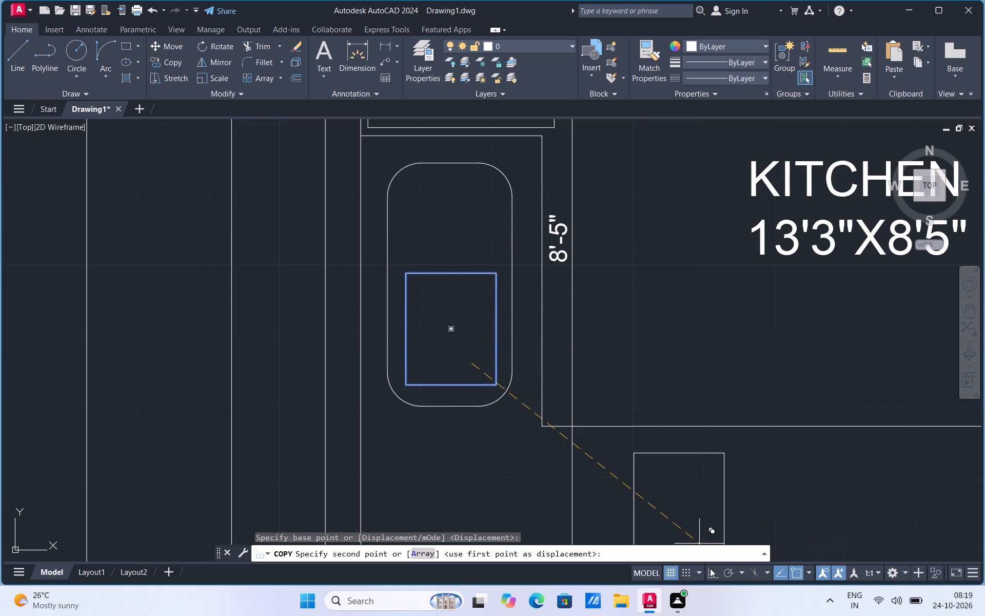
left_click_drag(710, 568, 707, 559)
left_click(479, 241)
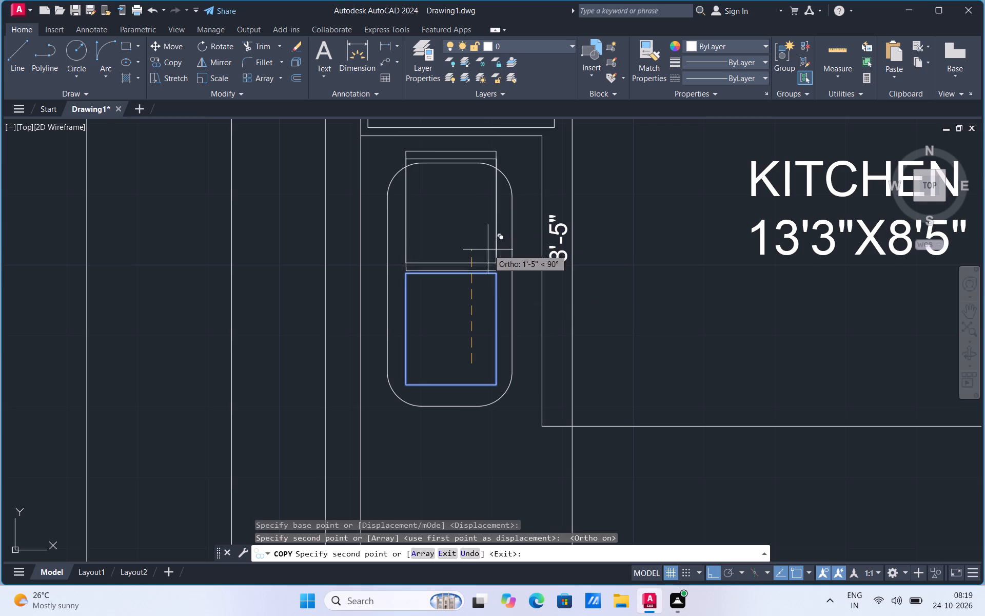
scroll(498, 390, "down", 1)
scroll(484, 237, "up", 1)
key("Escape")
Explode the northern small rectangle into separate lines.
scroll(486, 239, "up", 1)
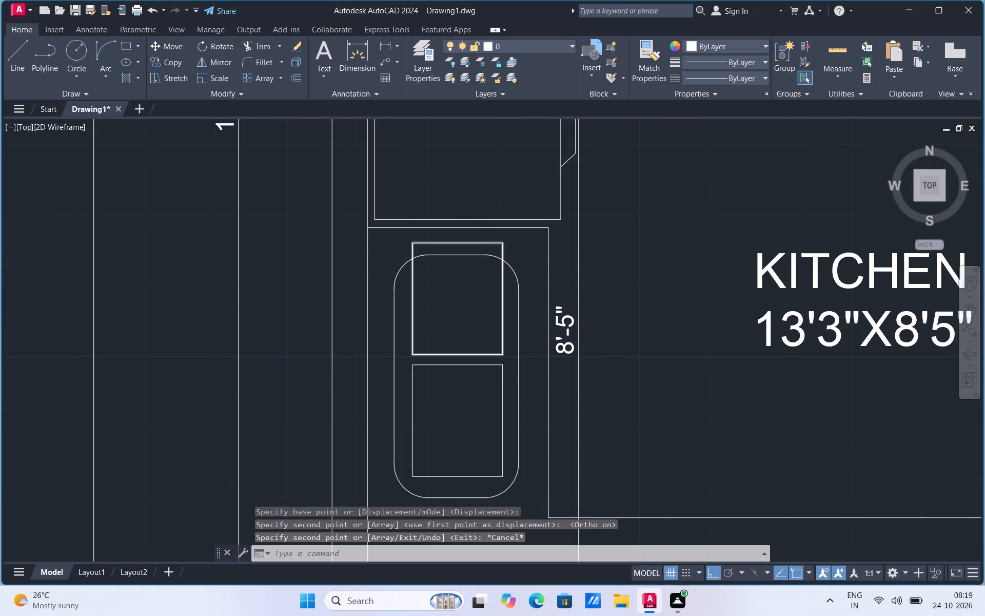
left_click(409, 246)
type("EX")
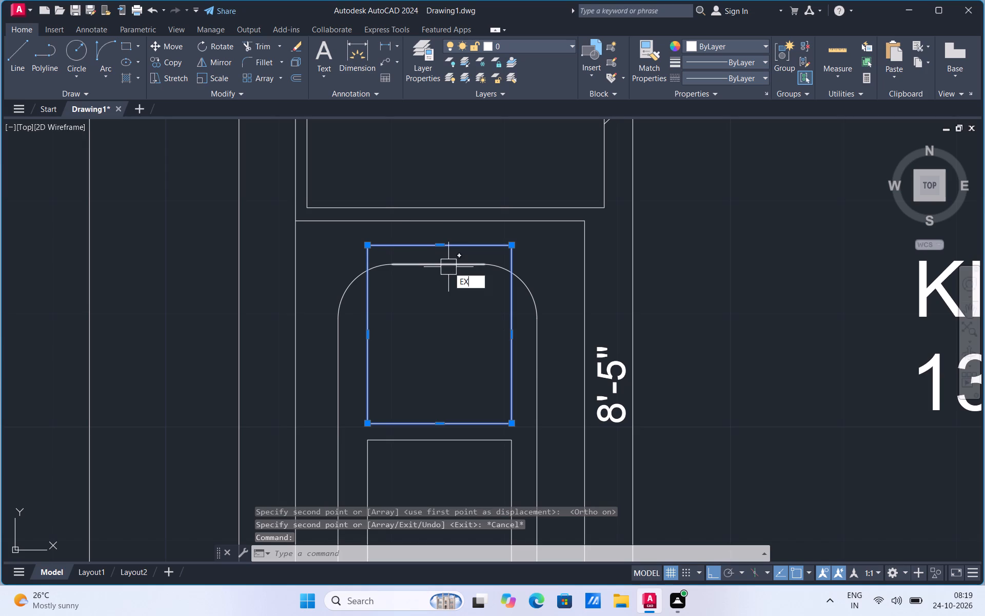
left_click(488, 307)
Move the exploded rectangle's north edge about 4" south, inside the rounded fixture outline.
left_click(473, 251)
right_click(473, 251)
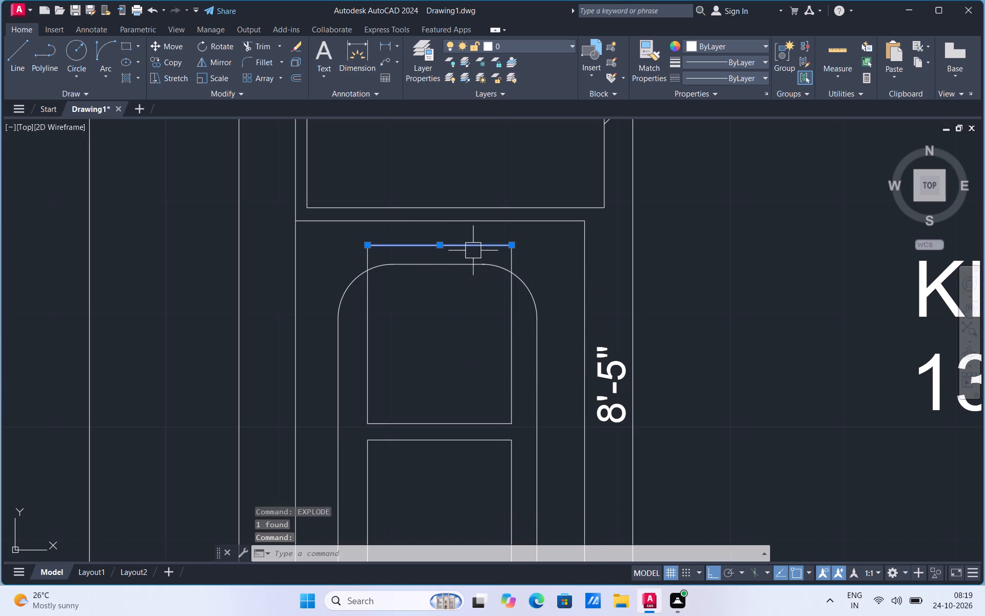
left_click(502, 342)
left_click(513, 244)
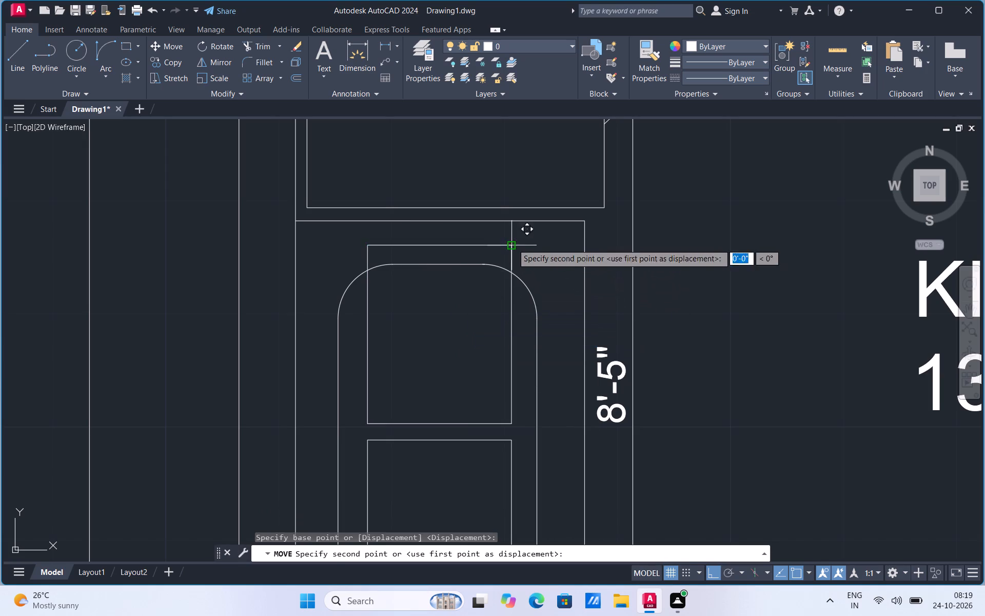
left_click(510, 287)
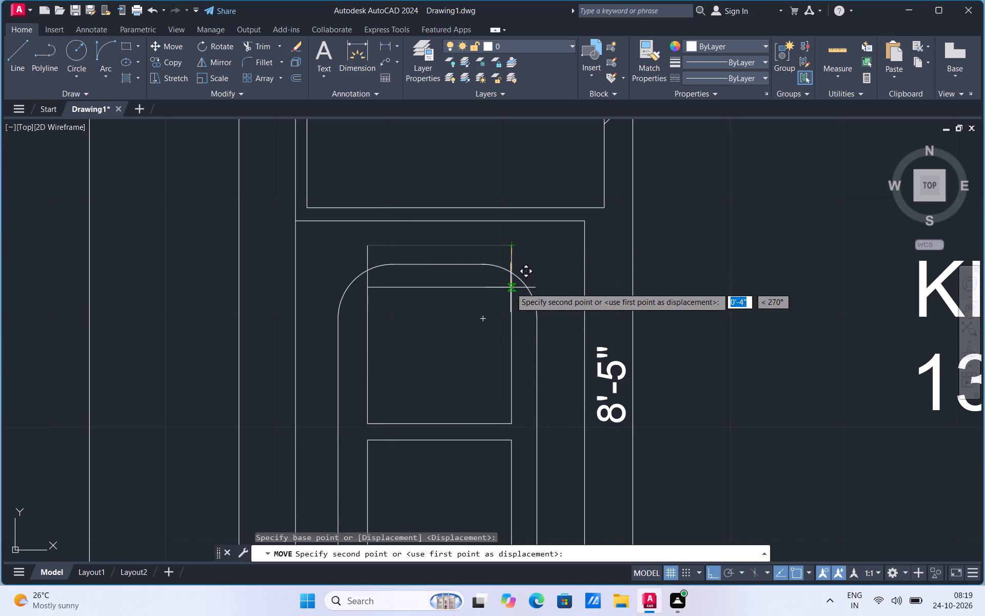
Trim the northern compartment's east and west side lines where they project beyond its north edge.
left_click(265, 47)
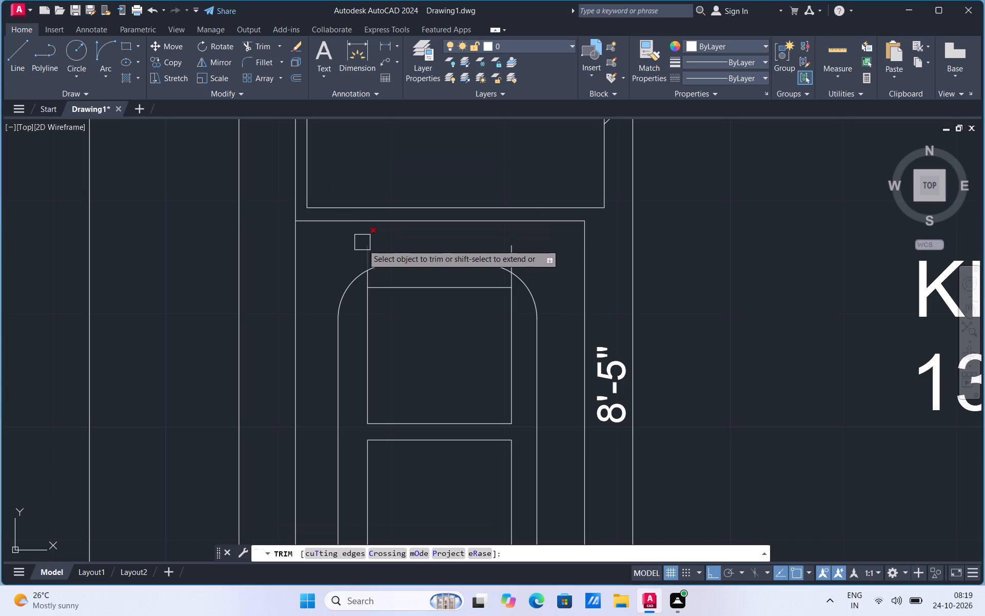
left_click(364, 247)
left_click(517, 250)
scroll(501, 284, "up", 2)
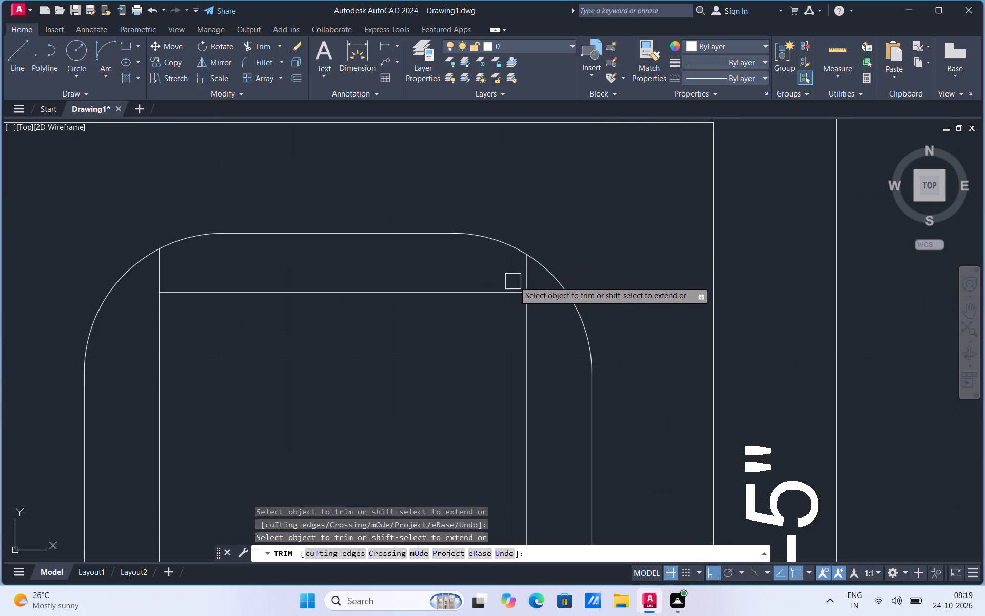
left_click(525, 277)
left_click(163, 275)
scroll(331, 214, "down", 2)
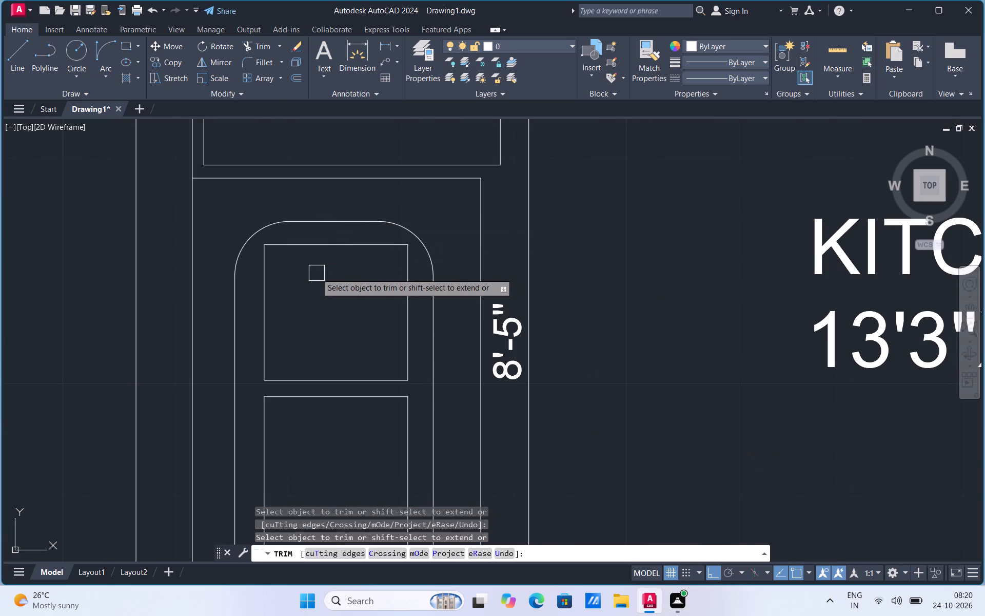
key("Escape")
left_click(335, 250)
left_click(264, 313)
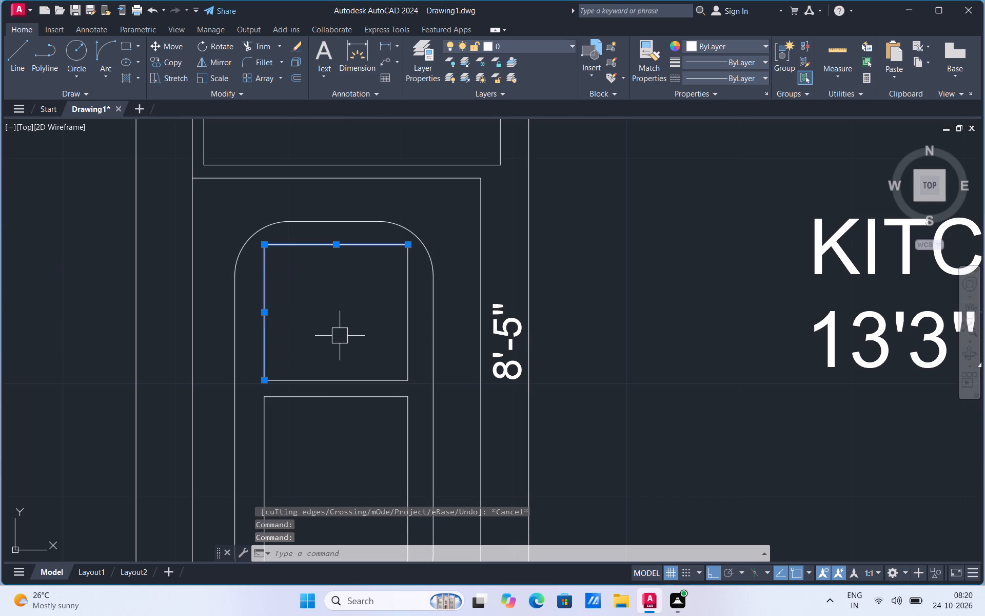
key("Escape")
Draw a north-south line just inside the west edge of the northern compartment, spanning most of its height.
left_click(17, 76)
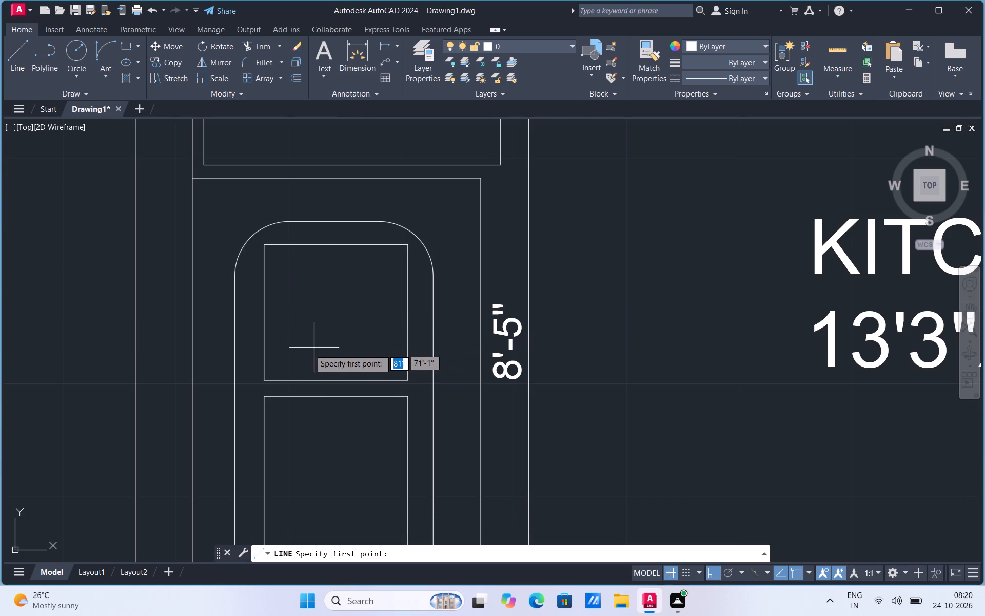
left_click(277, 369)
left_click(282, 252)
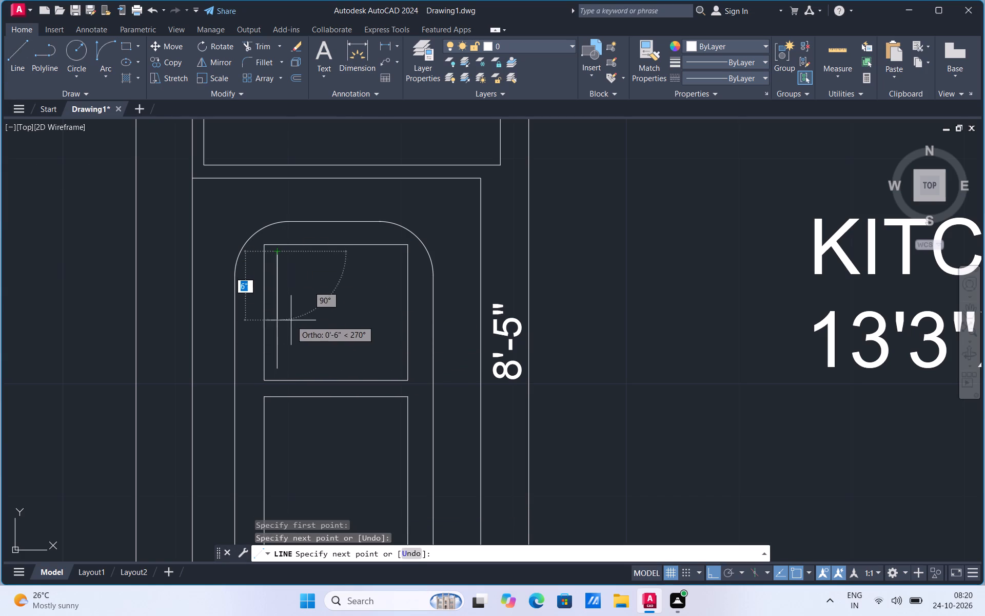
key("Escape")
Copy the vertical line seven times eastward at about 1" spacing to form drainboard grooves in the northern compartment.
left_click(280, 323)
right_click(280, 323)
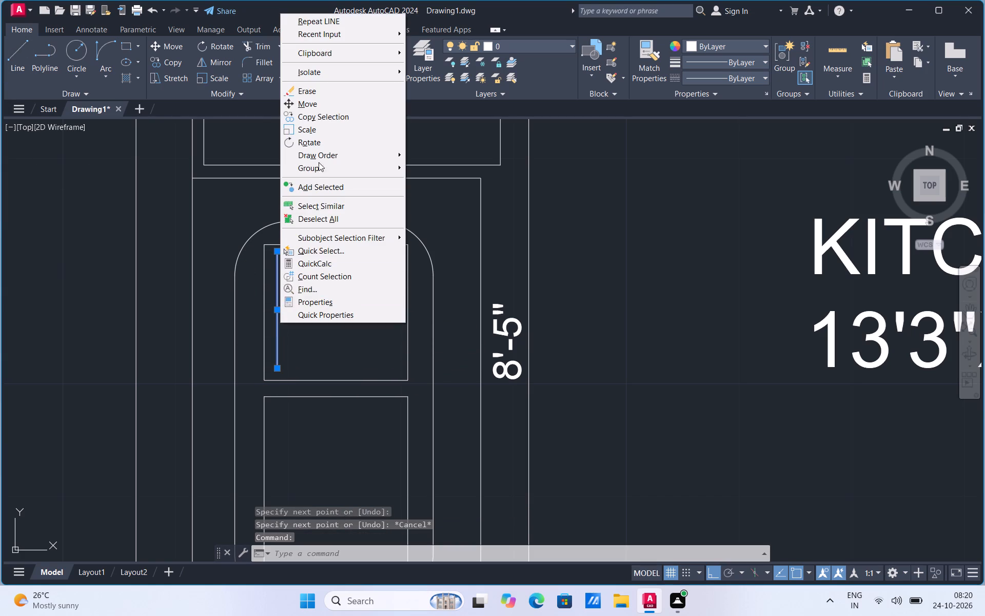
left_click(323, 119)
left_click(274, 314)
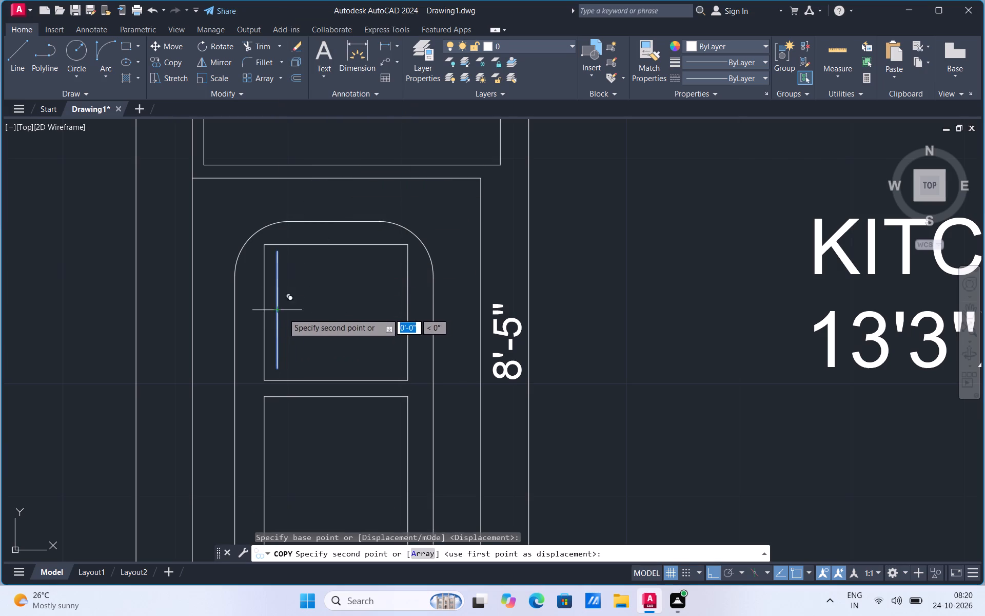
left_click(288, 312)
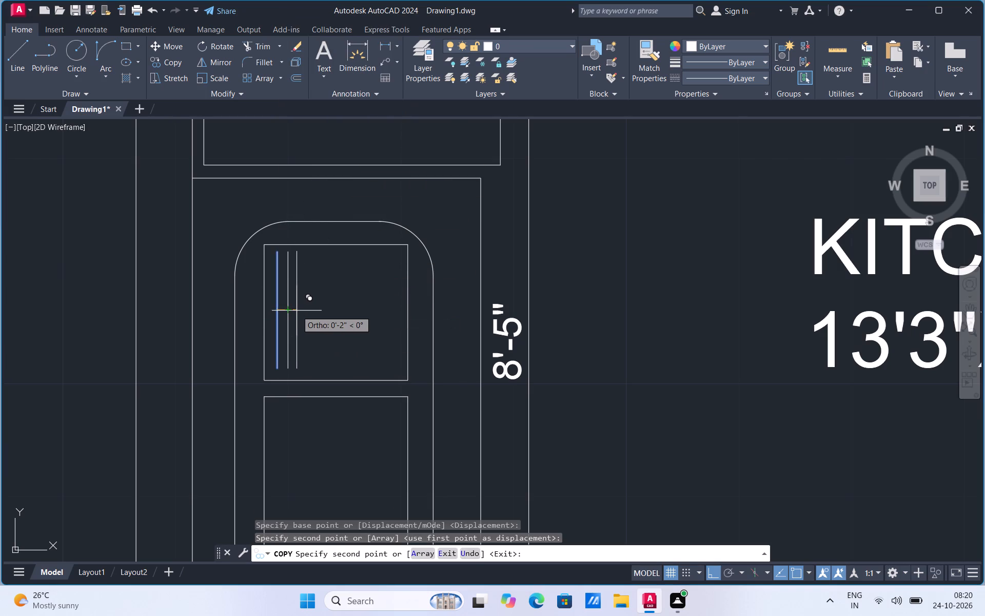
left_click(299, 312)
left_click(310, 312)
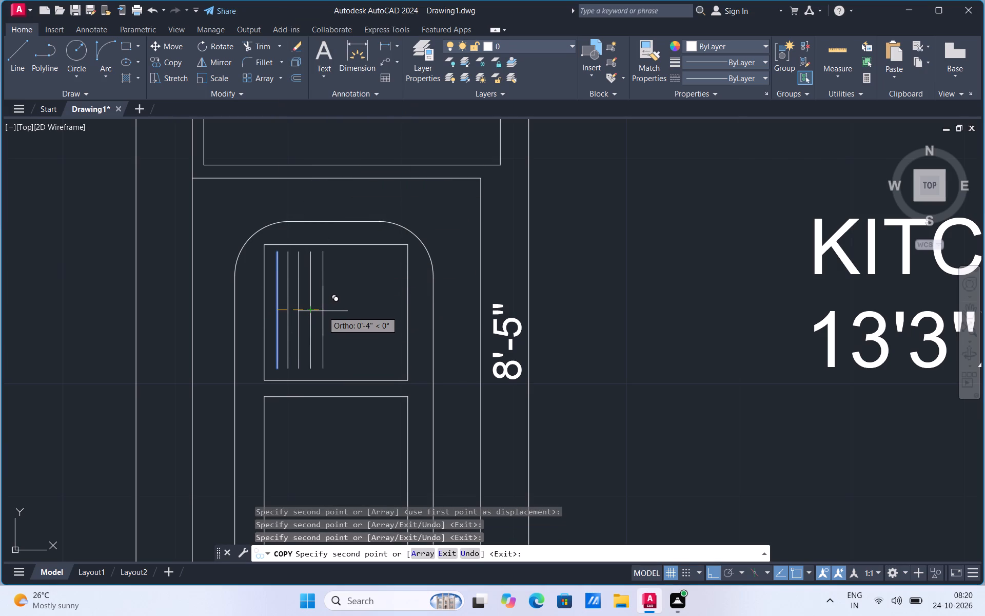
left_click(323, 311)
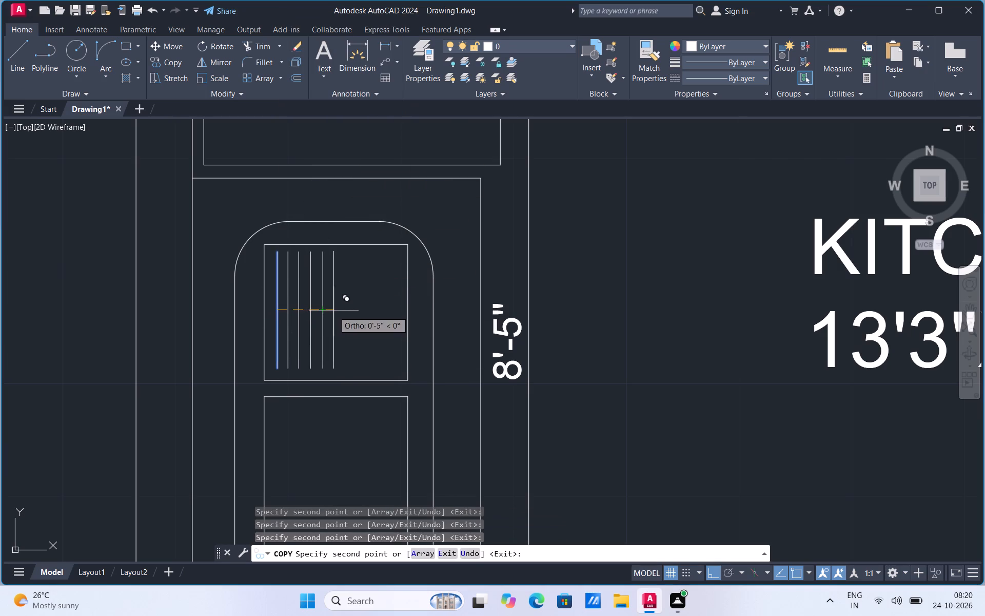
left_click(333, 311)
left_click(344, 311)
left_click(356, 311)
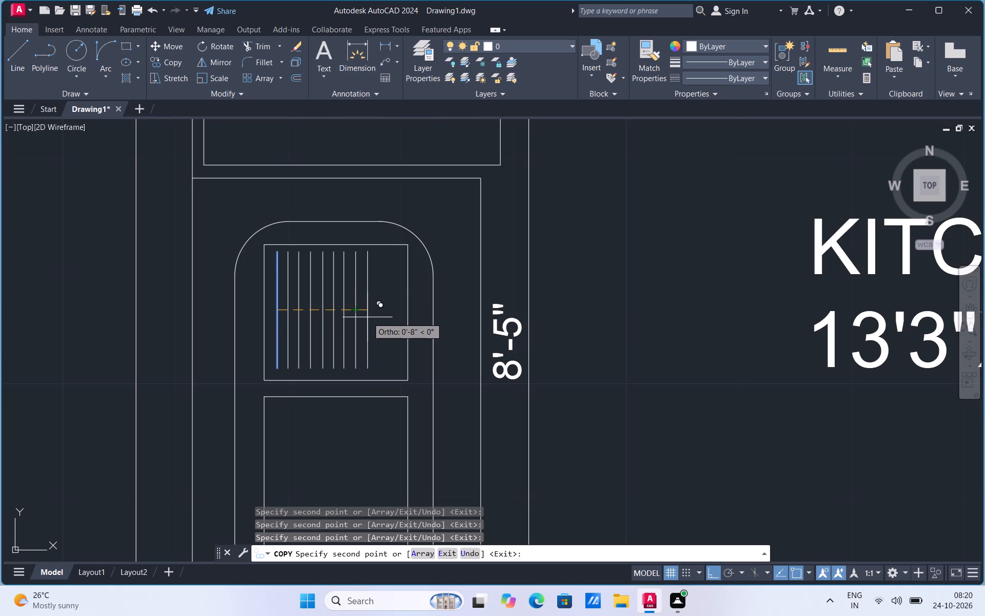
Draw a circle of about 1" radius just east of the groove lines in the northern compartment.
left_click(77, 78)
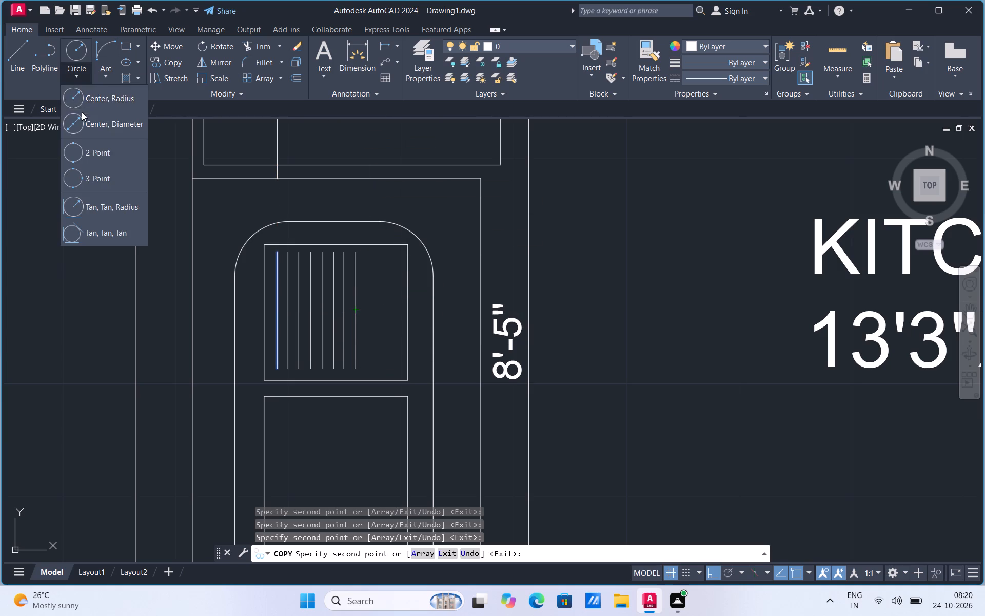
left_click(82, 103)
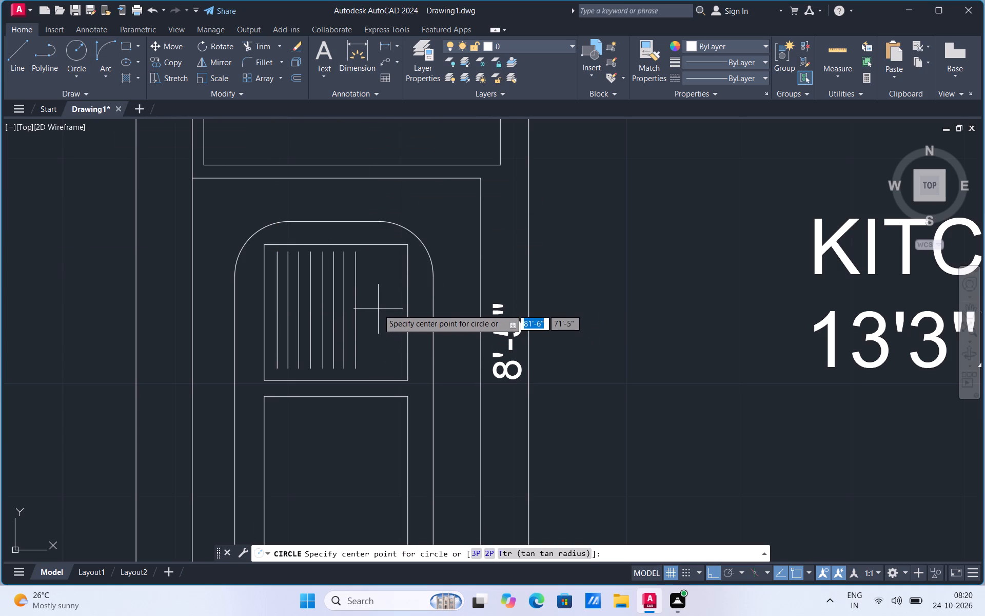
left_click(371, 309)
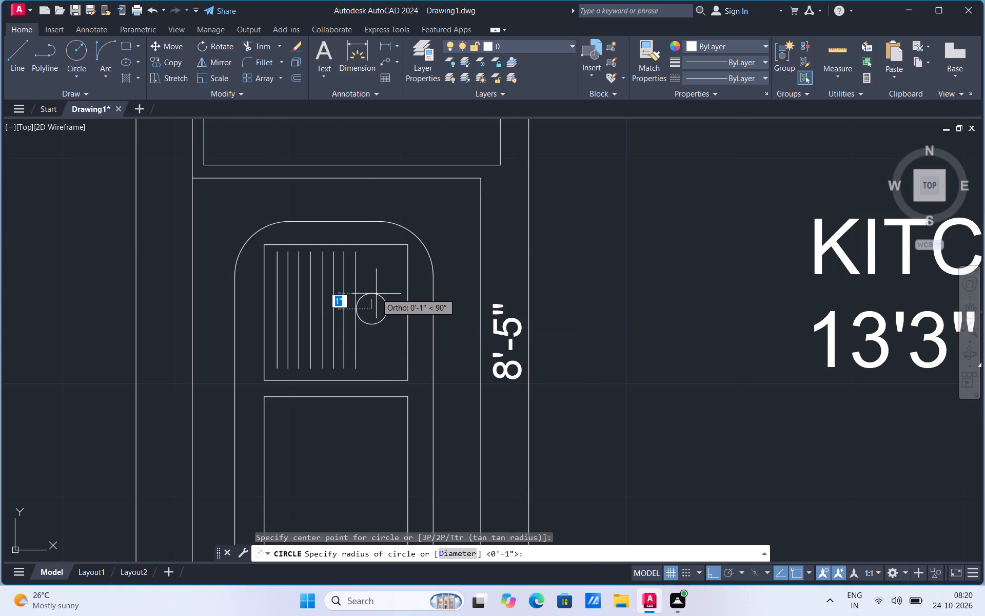
left_click(376, 294)
Add the multiline text SINK inside the southern compartment of the rounded fixture.
scroll(375, 297, "down", 2)
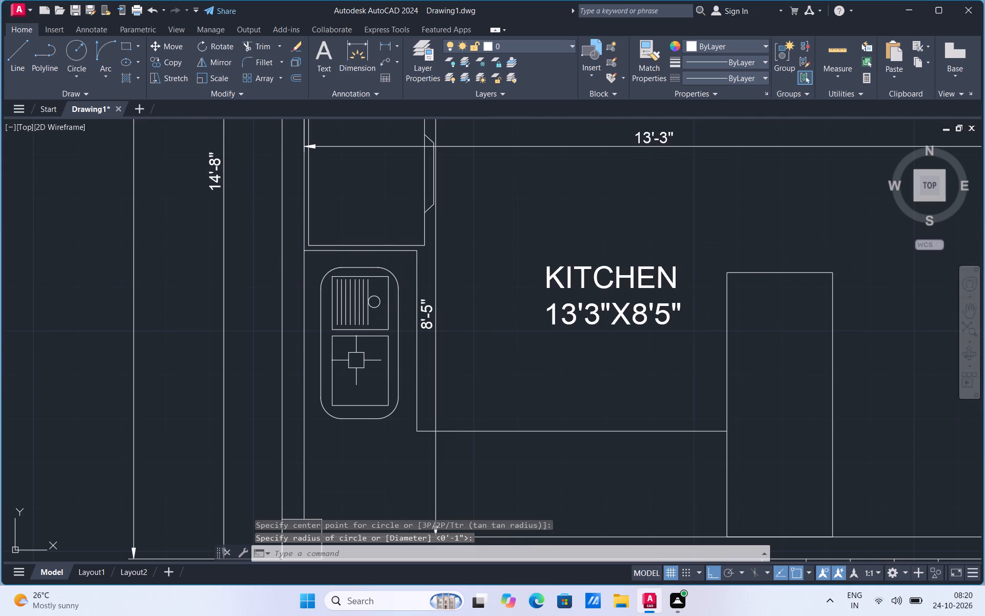
scroll(356, 367, "up", 2)
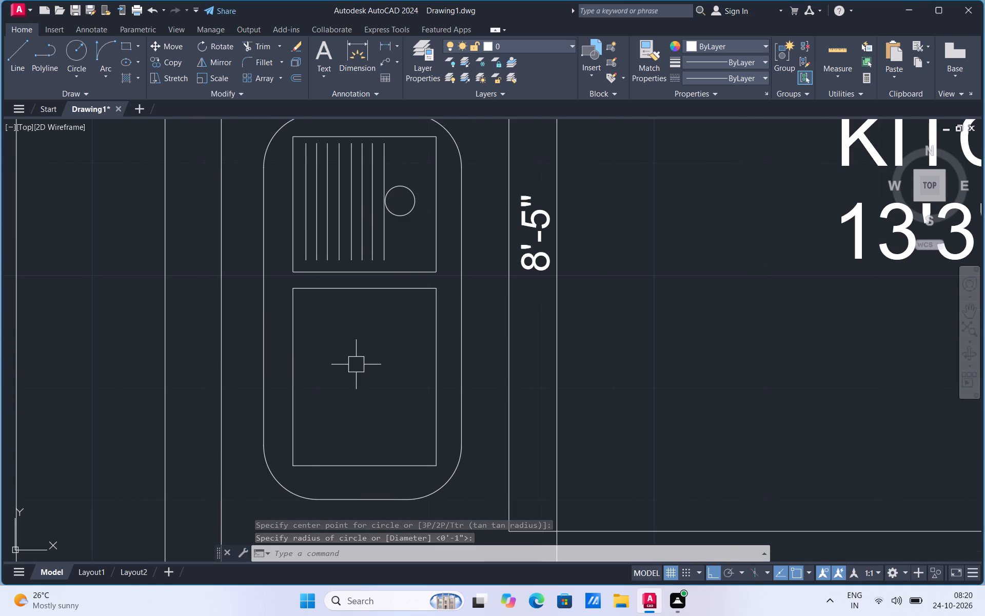
left_click(325, 74)
left_click(326, 99)
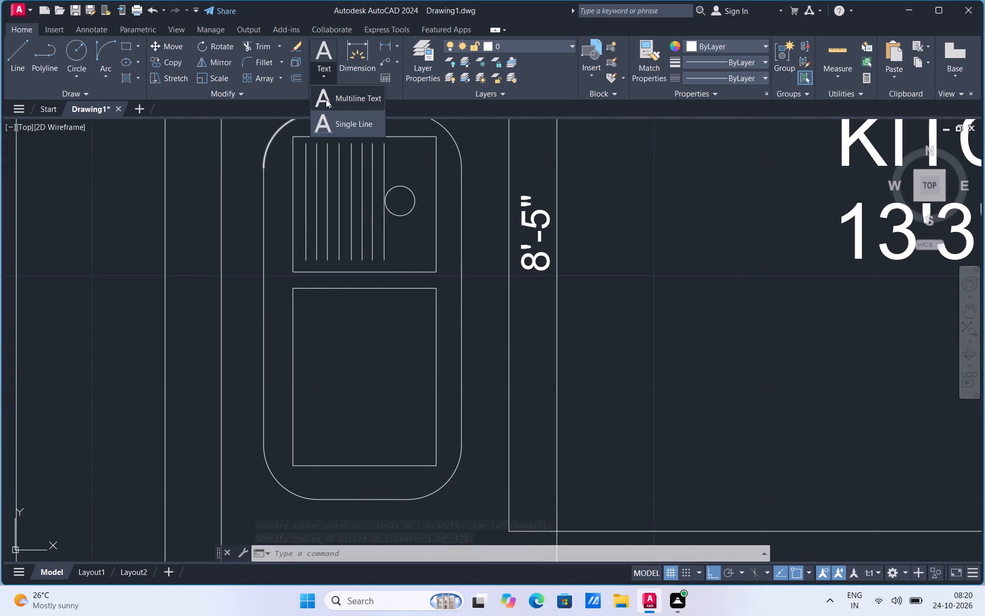
left_click(327, 336)
left_click(398, 363)
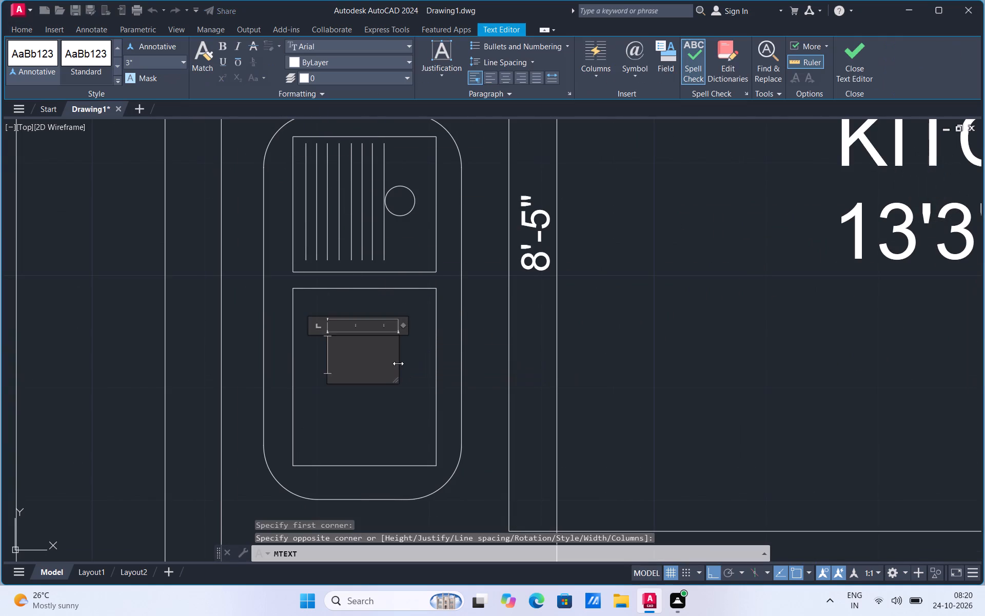
type("SINK")
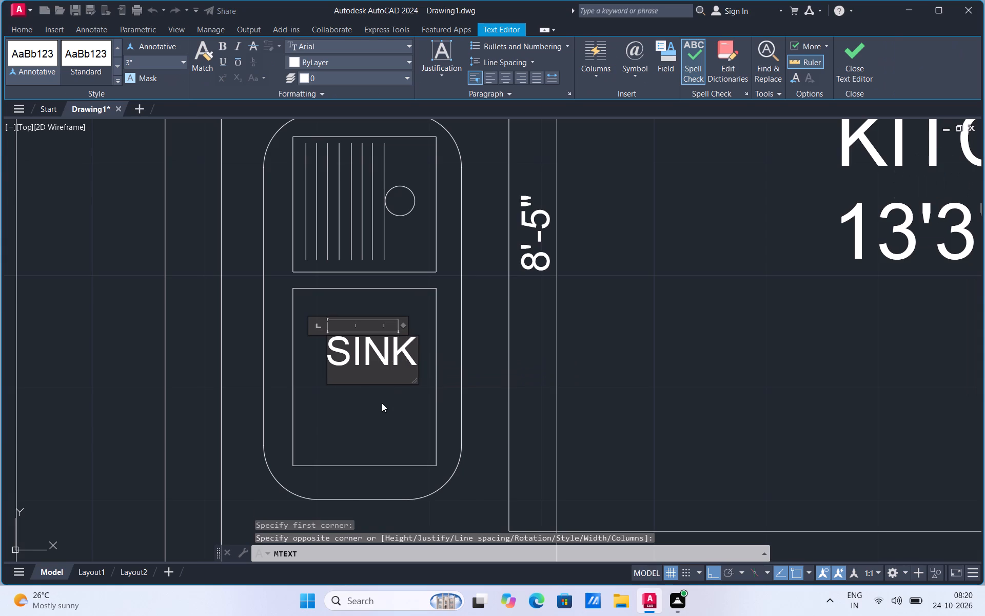
left_click(382, 403)
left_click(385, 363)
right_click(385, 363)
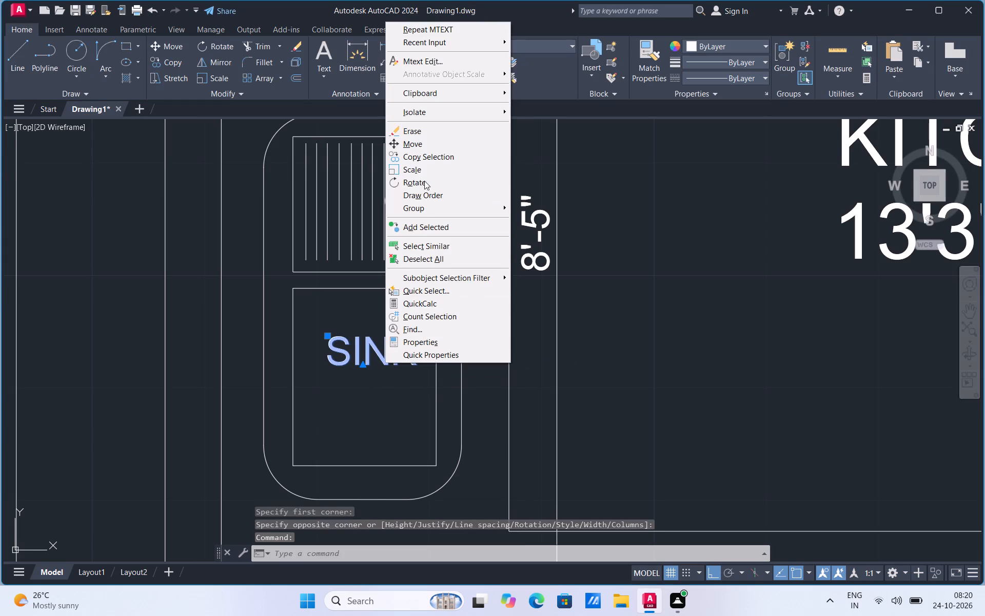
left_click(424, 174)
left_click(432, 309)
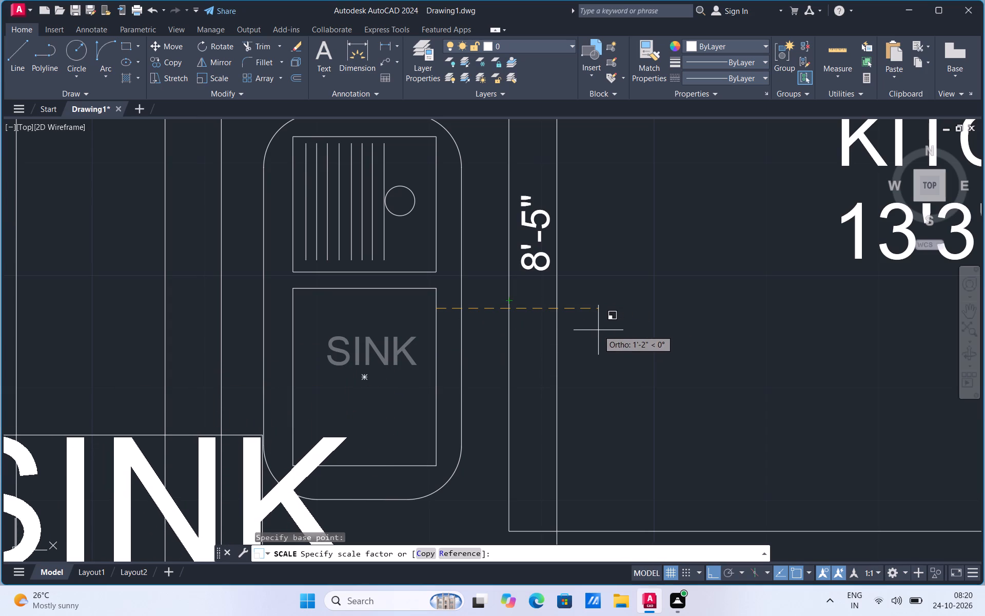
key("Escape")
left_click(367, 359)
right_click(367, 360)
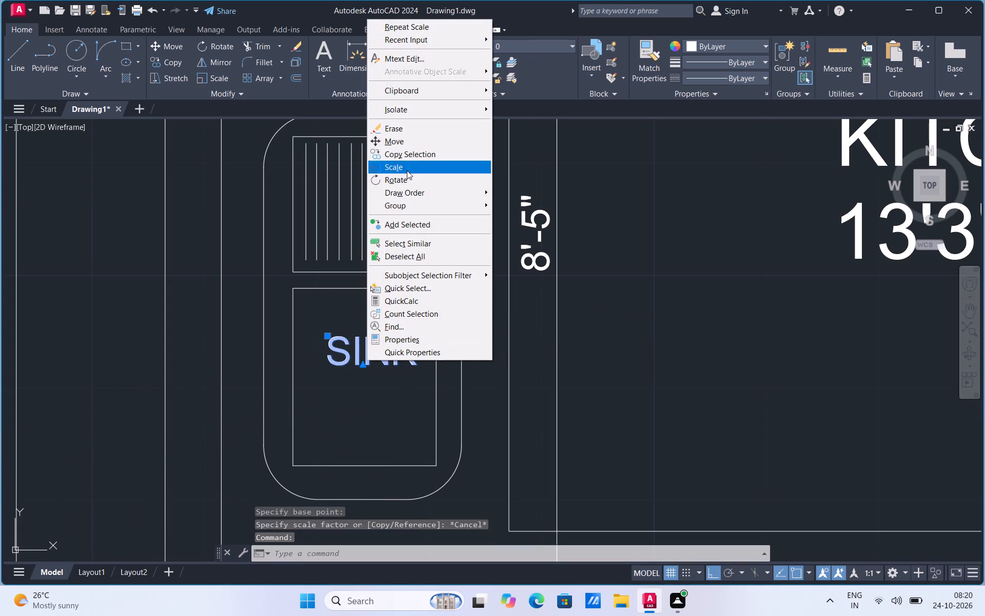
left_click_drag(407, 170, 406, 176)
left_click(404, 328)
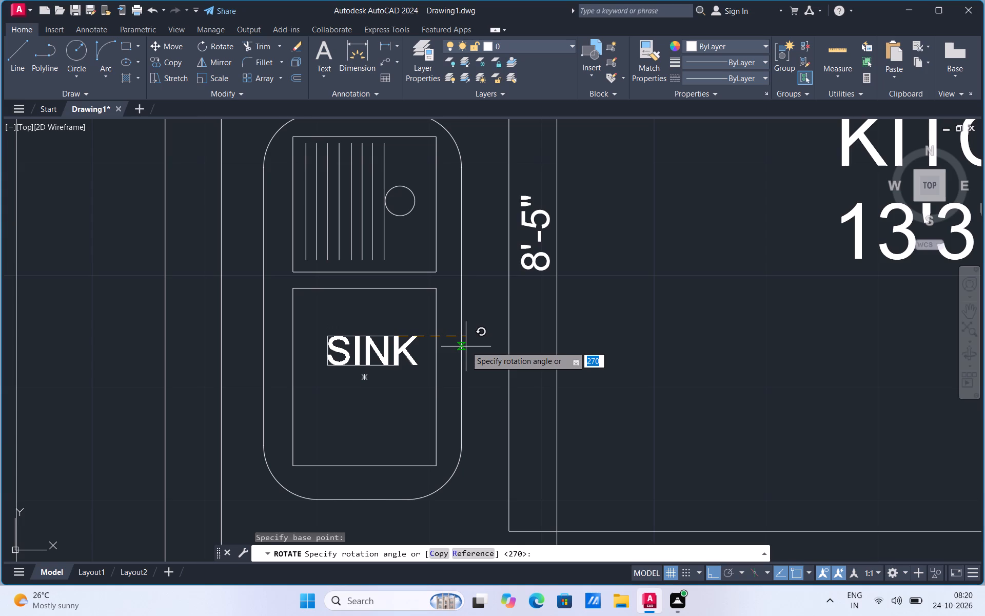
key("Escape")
Scale the SINK text down to roughly half its size inside the southern compartment.
left_click(383, 364)
right_click(383, 364)
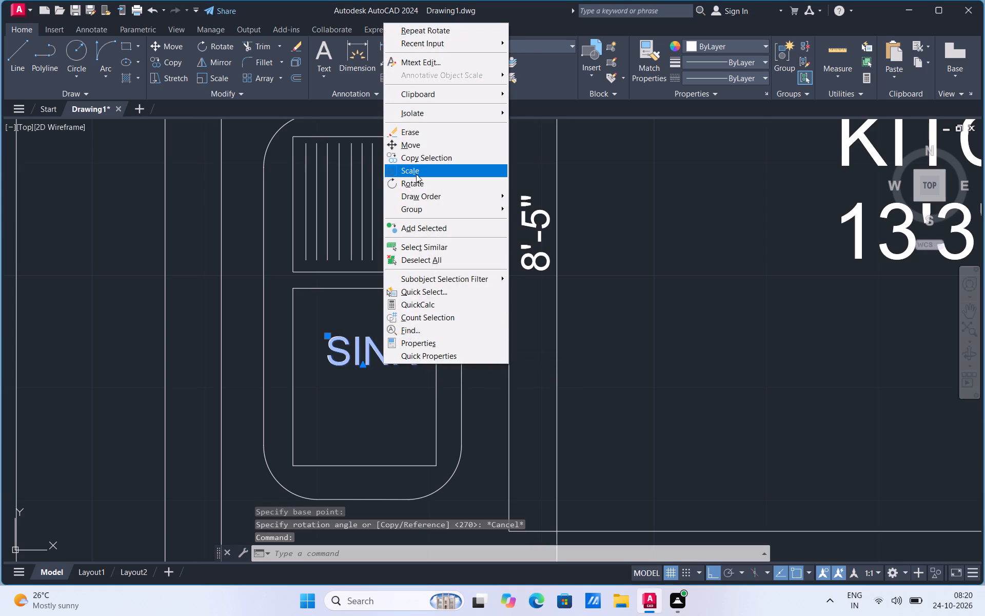
left_click(417, 170)
left_click(427, 314)
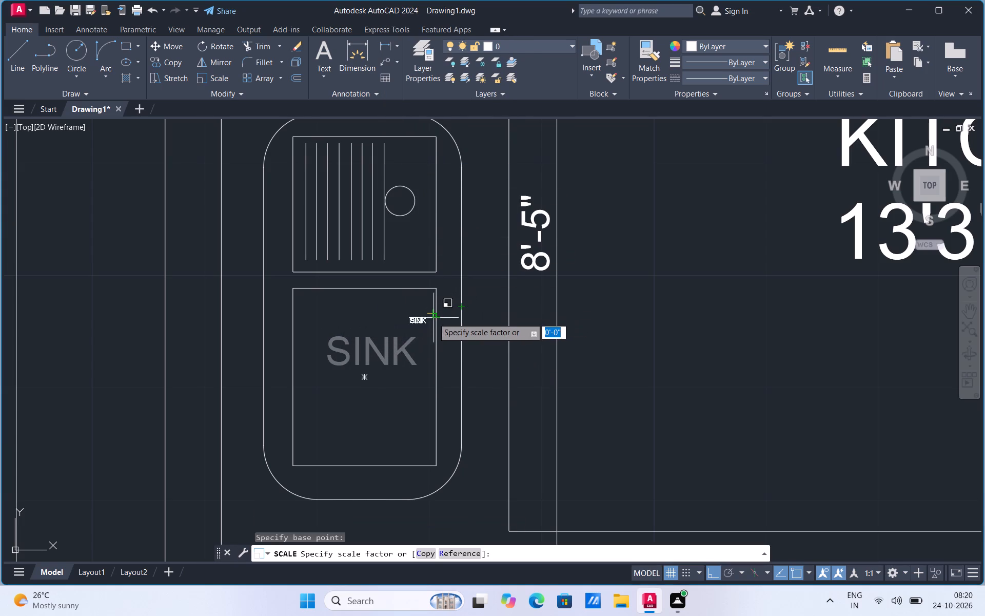
left_click(446, 313)
Move the SINK text straight south, just below the middle of the southern compartment.
left_click(415, 336)
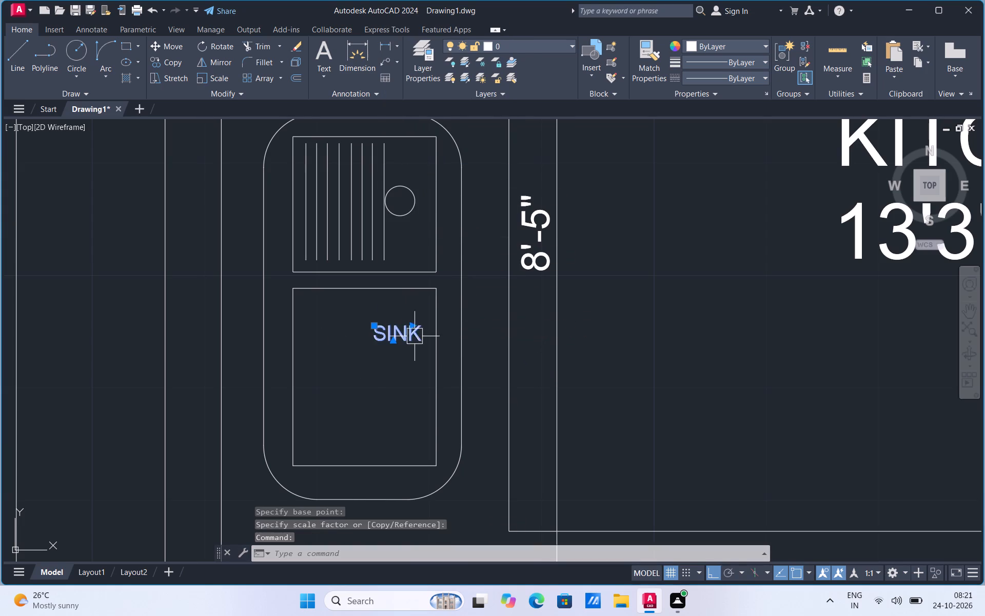
right_click(415, 336)
left_click(466, 363)
left_click_drag(428, 349, 423, 352)
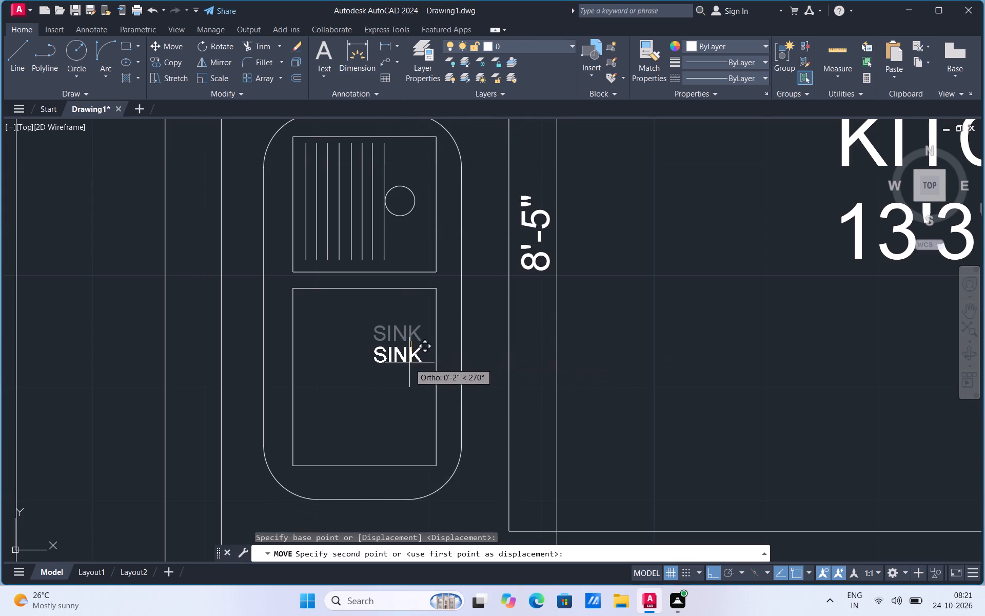
left_click(409, 394)
Rotate the SINK text 270° so that it reads vertically along the compartment's east side.
left_click(406, 392)
right_click(406, 392)
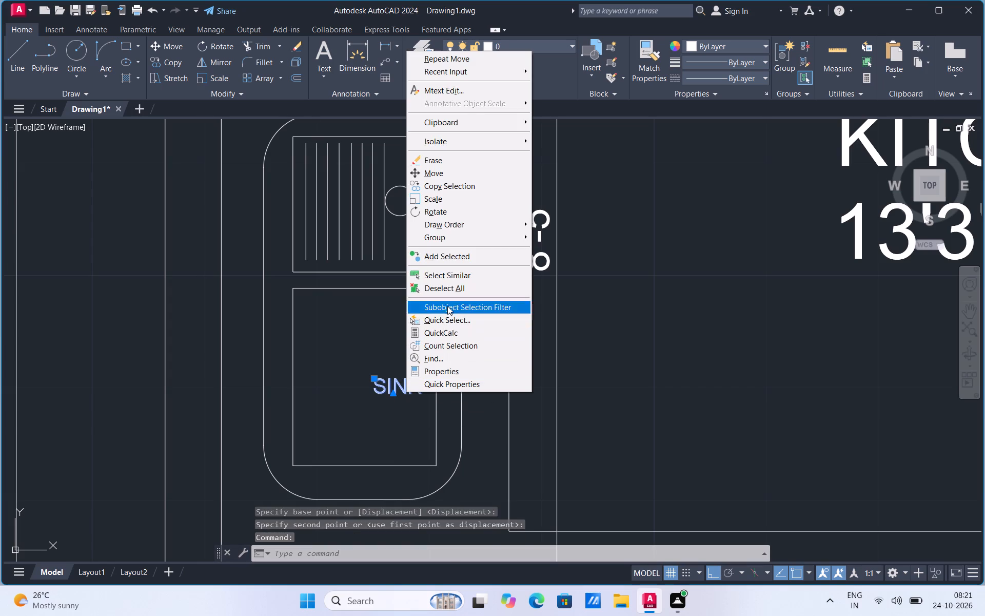
left_click(448, 213)
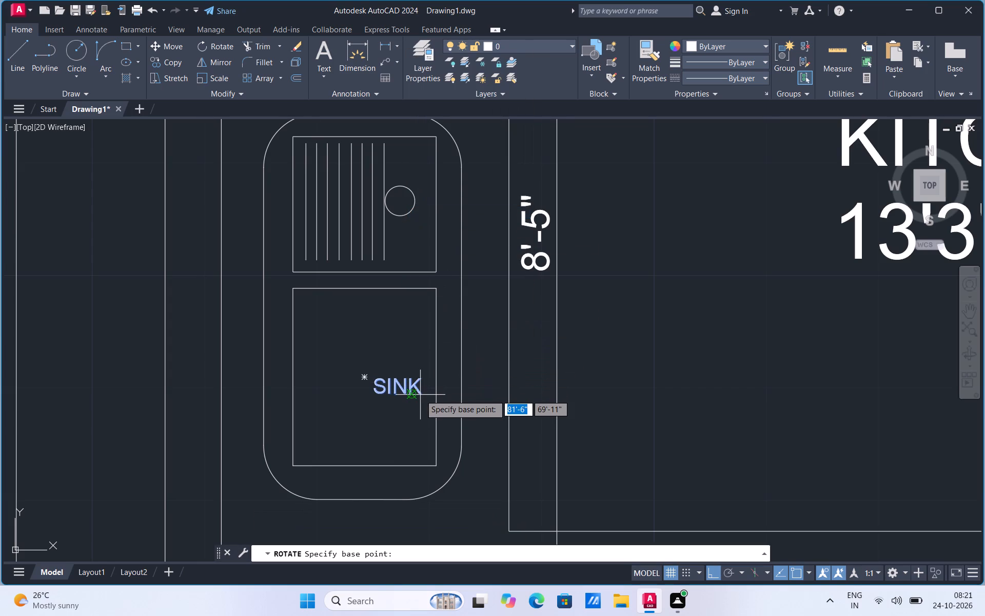
left_click(420, 395)
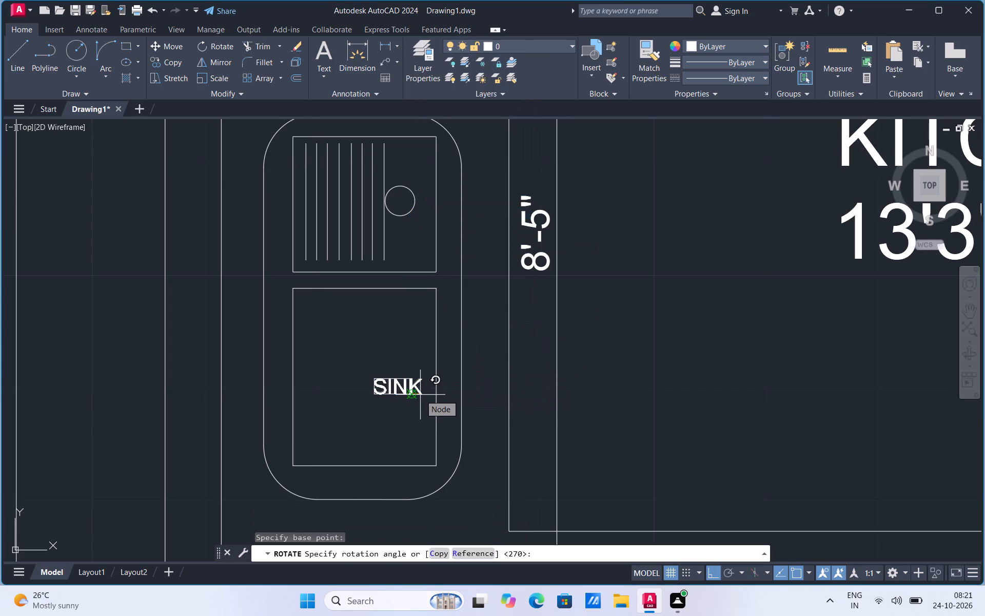
left_click(393, 430)
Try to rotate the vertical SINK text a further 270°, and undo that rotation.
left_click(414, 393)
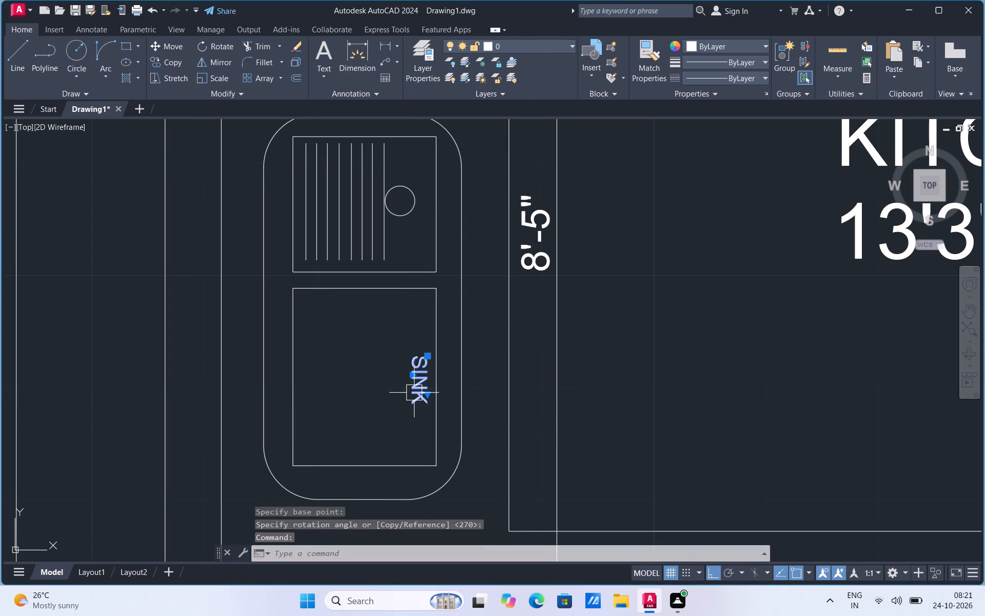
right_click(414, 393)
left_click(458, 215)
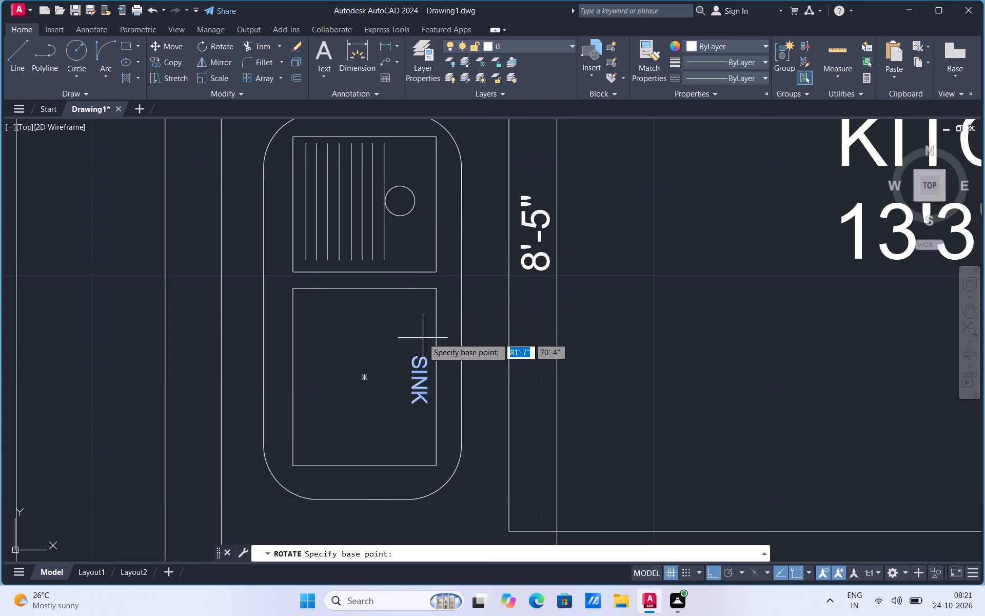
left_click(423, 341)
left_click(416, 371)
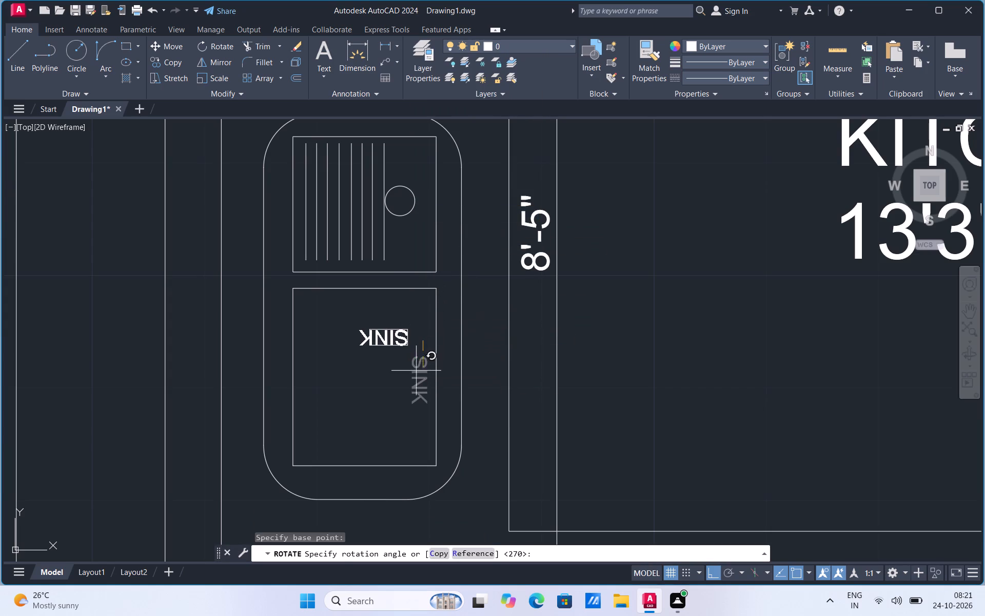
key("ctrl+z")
Scale the vertical SINK text up to roughly 1.4 times its size, keeping its north end in place.
left_click(424, 388)
right_click(424, 388)
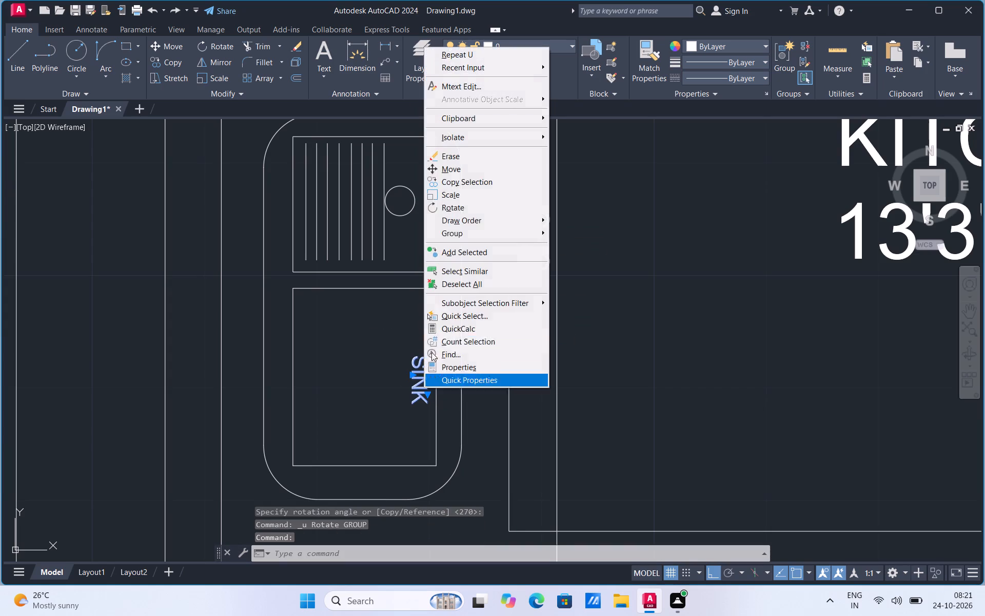
left_click(447, 197)
left_click(424, 353)
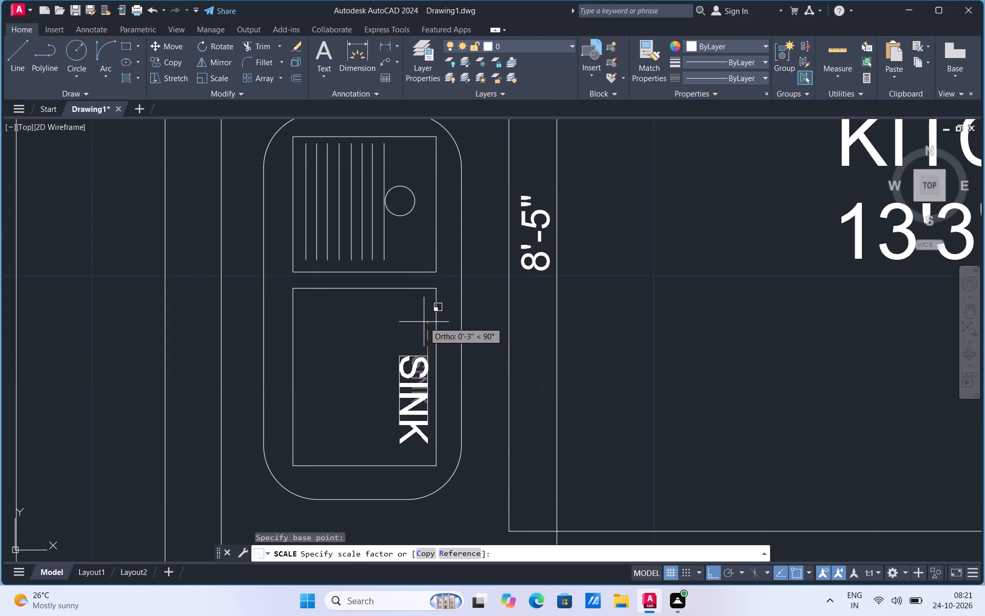
left_click(422, 331)
Move the enlarged SINK text straight west to the west side of the southern compartment.
left_click(415, 359)
right_click(415, 359)
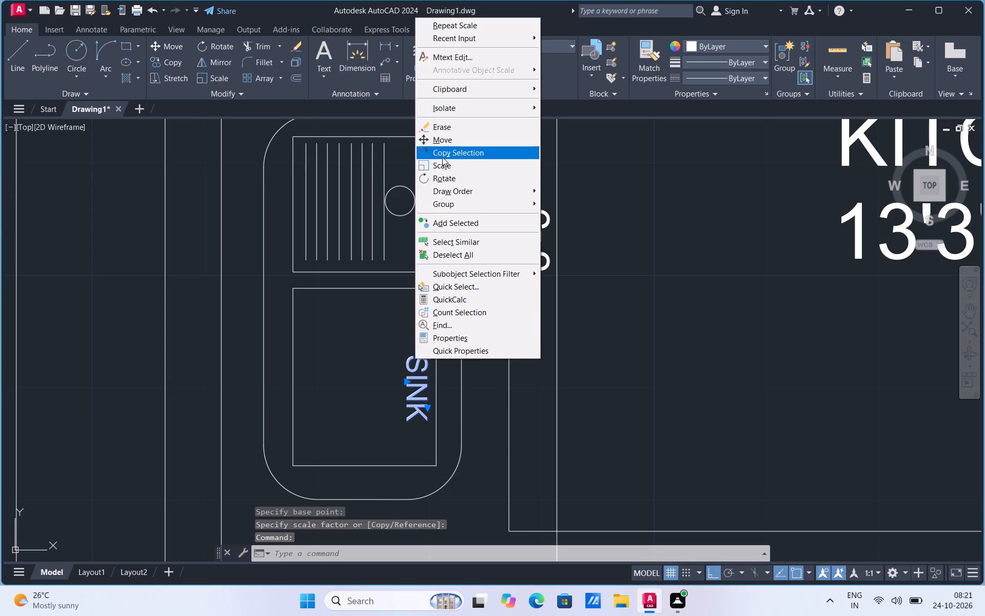
left_click(448, 142)
left_click(437, 374)
left_click(333, 365)
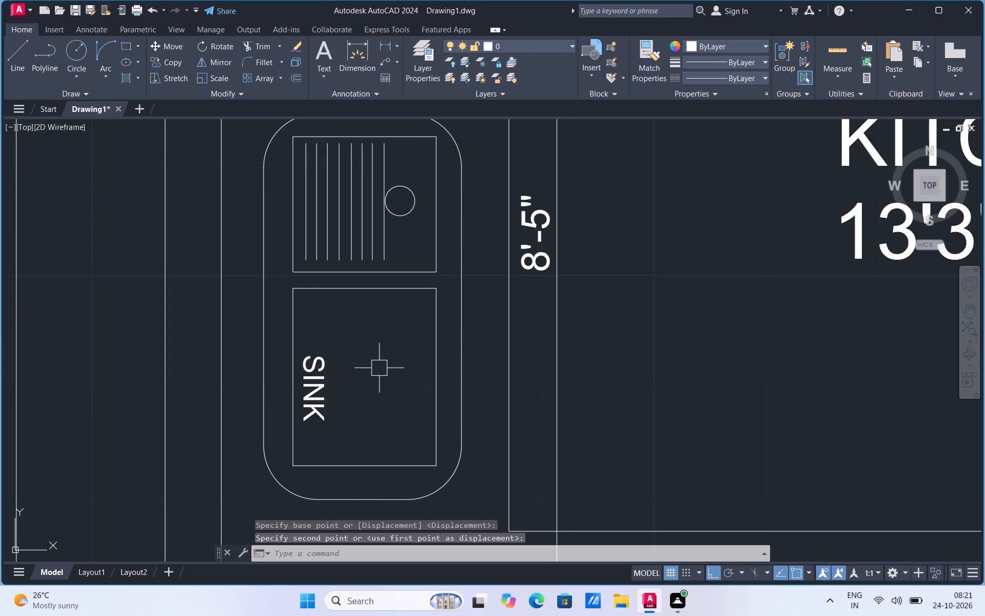
Draw a drain circle with a radius of about 1" at the centre of the southern compartment.
left_click(76, 77)
left_click(85, 103)
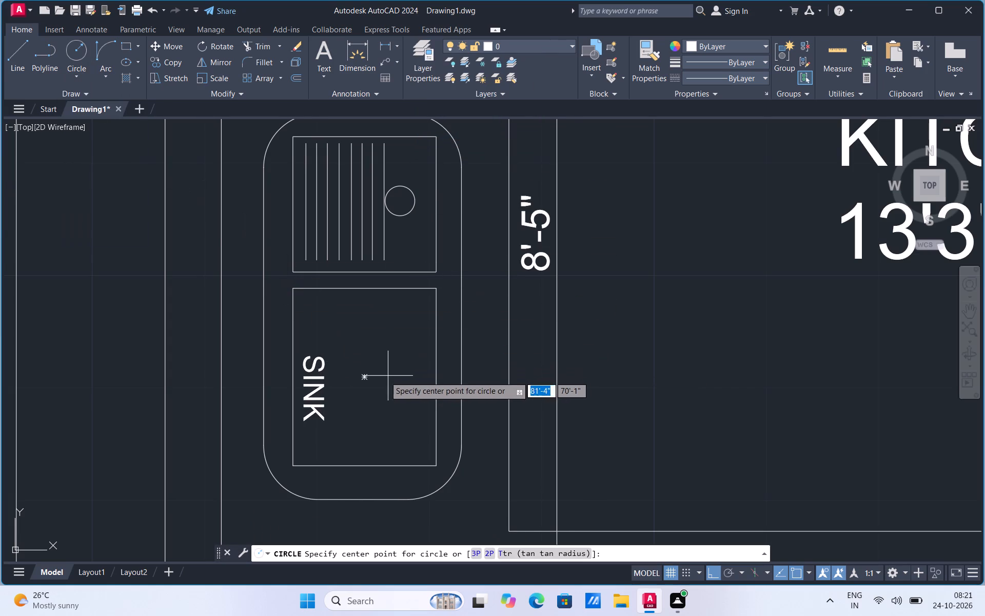
left_click(366, 377)
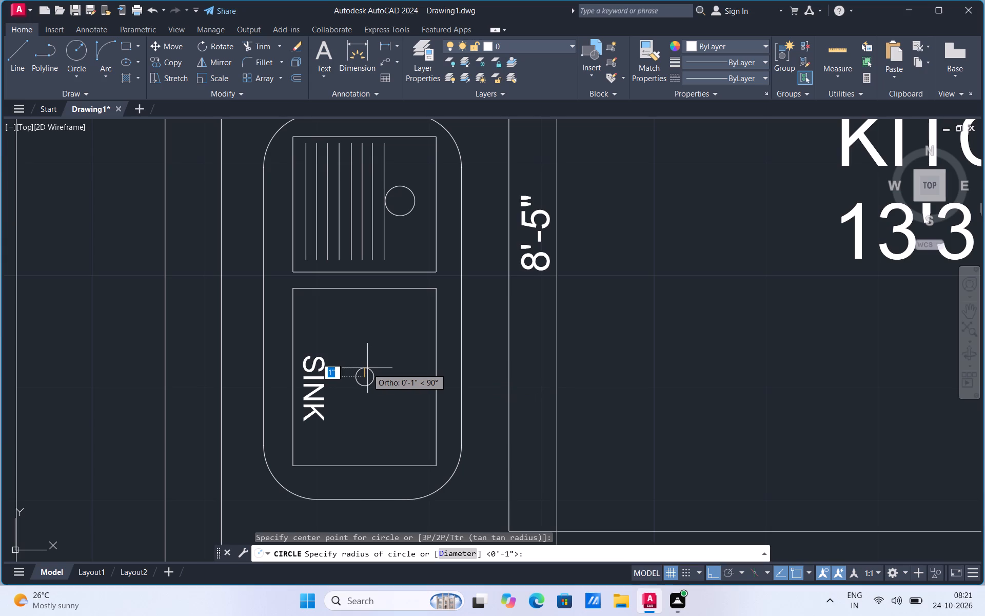
left_click(368, 368)
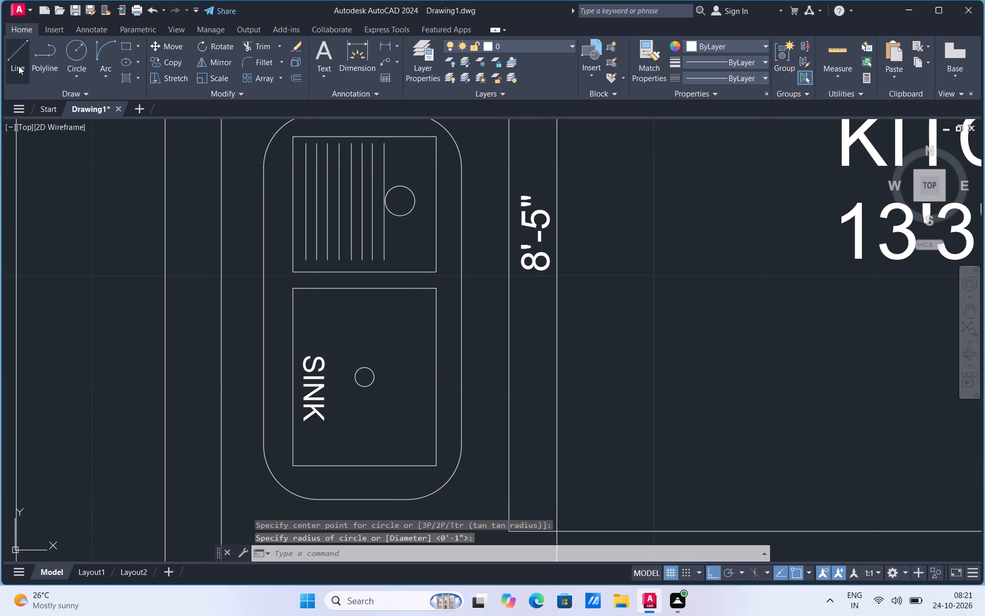
With ortho off, draw a slanted faucet line about 7" long from the southern compartment north-east past the divider's east end.
left_click(18, 66)
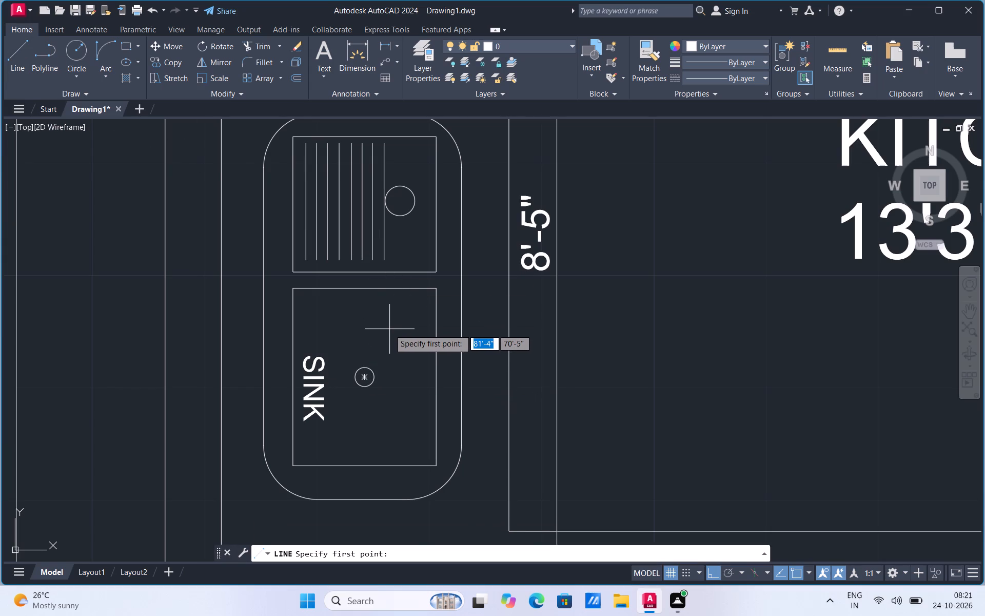
left_click(391, 332)
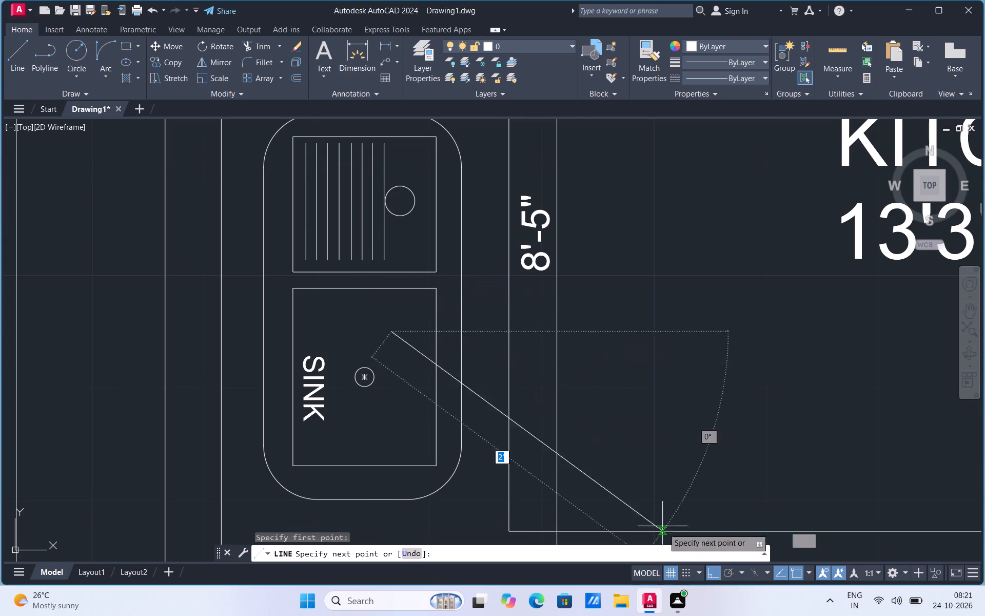
left_click(717, 570)
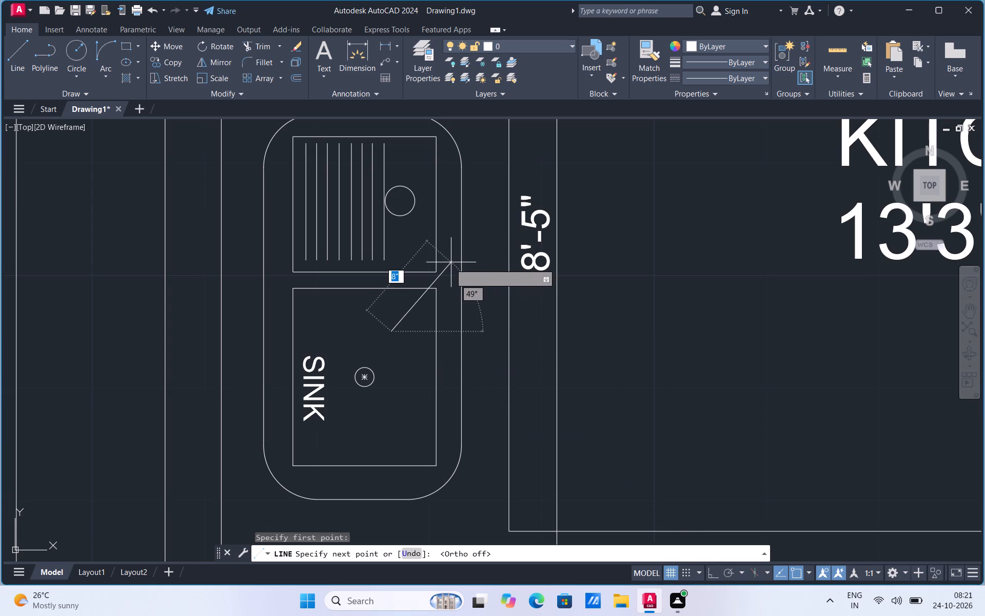
left_click(446, 270)
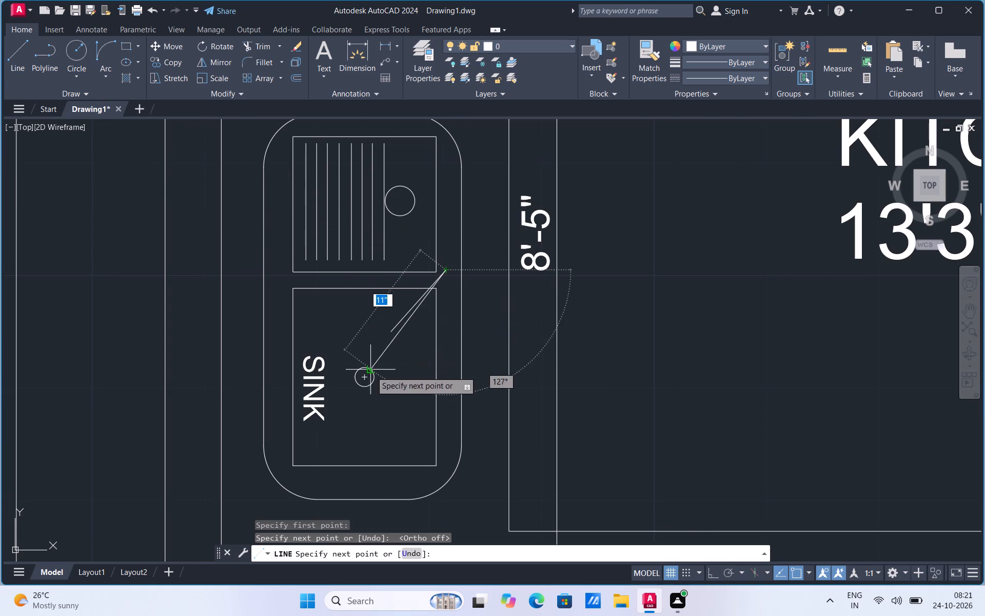
key("Escape")
Copy the southern compartment's drain circle to the north-east end of the slanted faucet line.
left_click(369, 385)
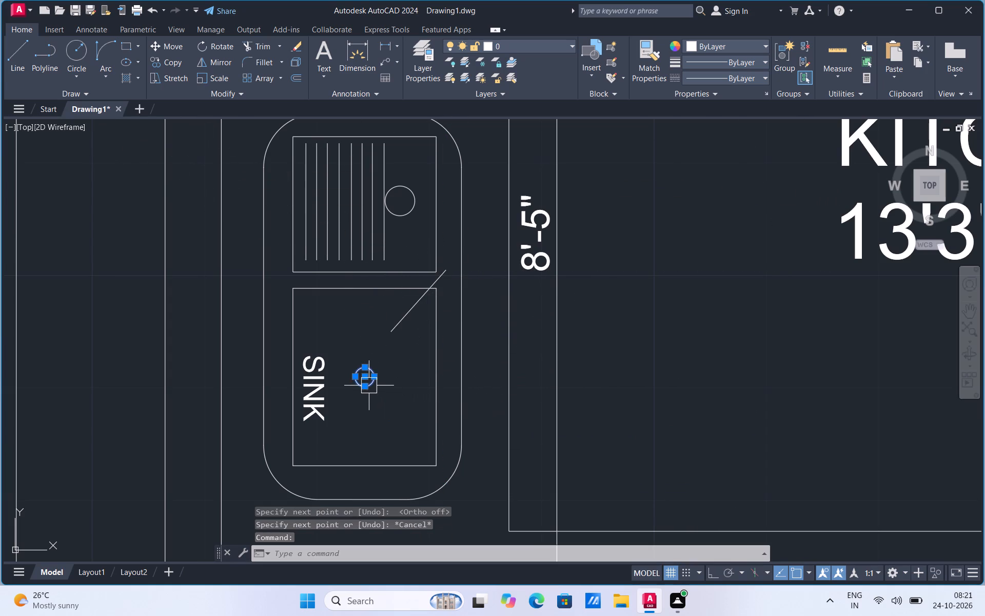
right_click(368, 377)
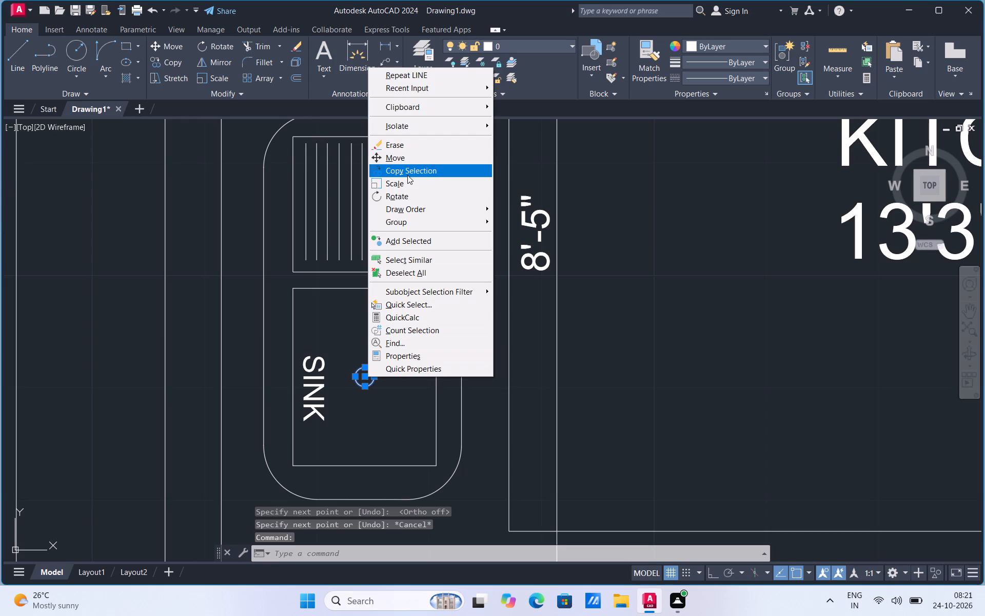
left_click(407, 175)
left_click(358, 369)
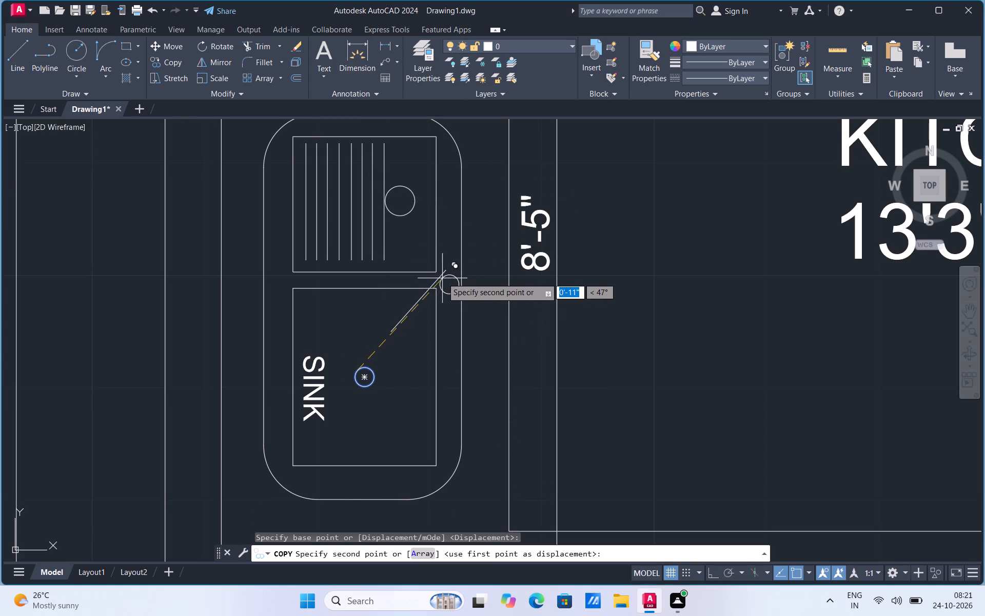
left_click(446, 268)
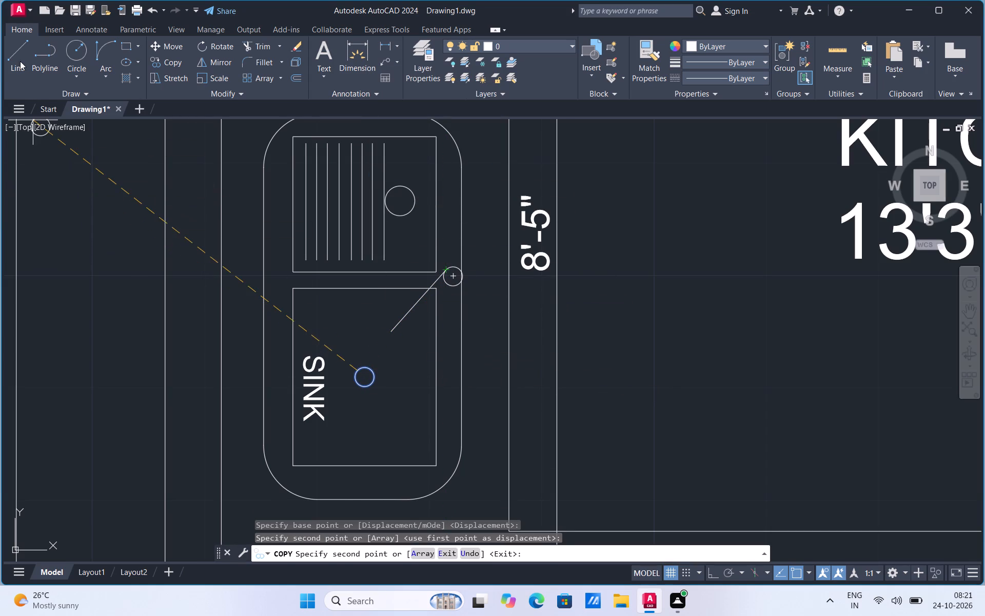
Draw a second faucet line about 7" long from the first line's lower end to the copied circle's south-east side.
left_click(20, 61)
left_click(389, 333)
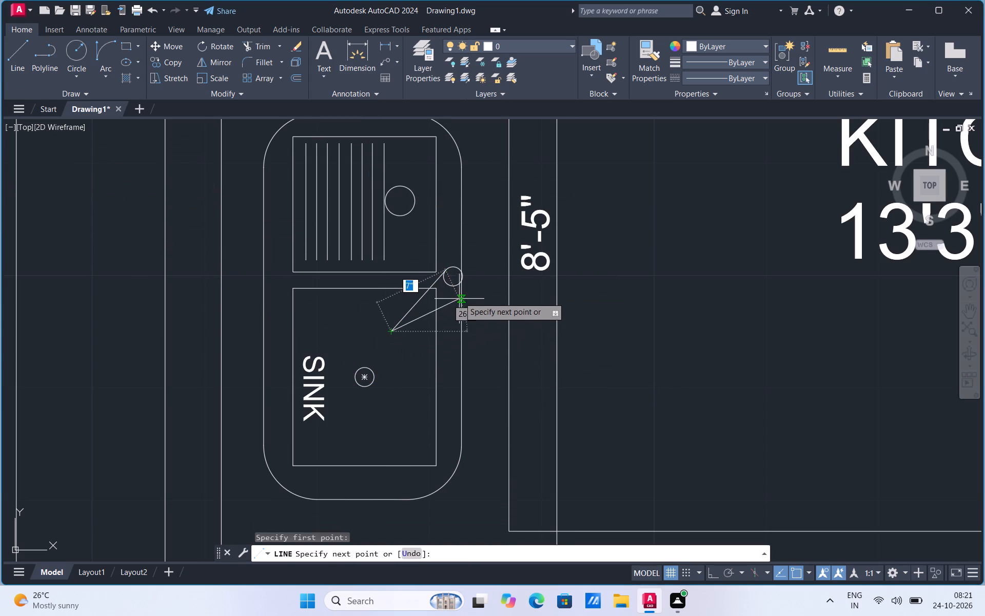
scroll(462, 285, "up", 4)
scroll(462, 285, "down", 1)
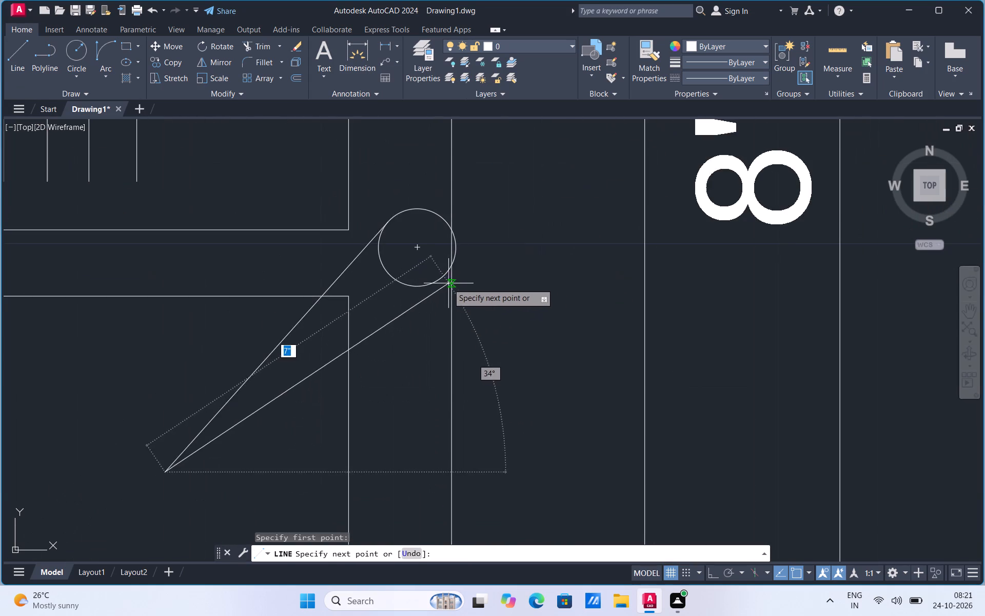
left_click(441, 278)
key("Escape")
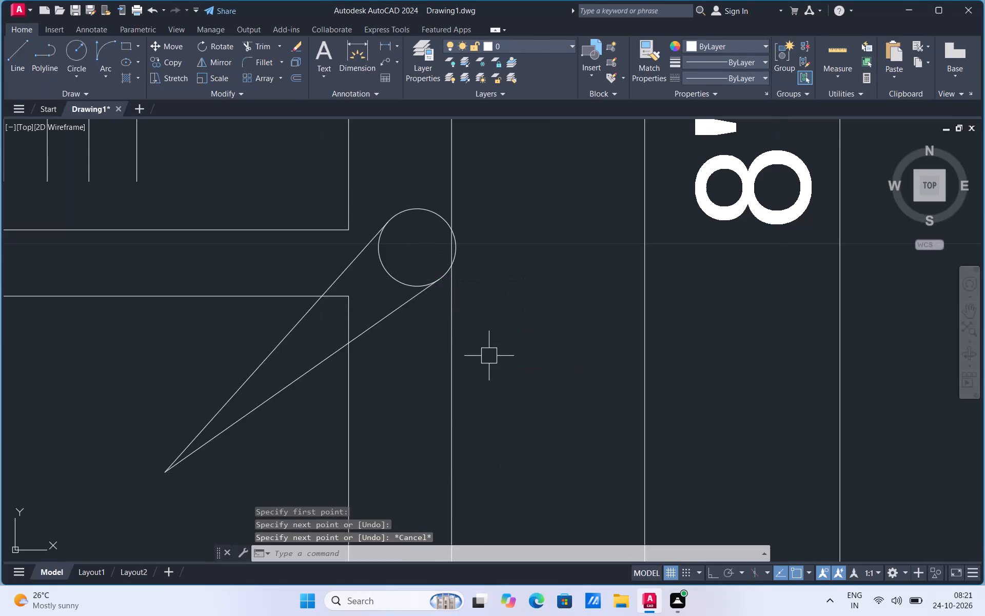
Erase the vertical 8'-5" dimension beside the kitchen's west counter.
scroll(489, 356, "up", 1)
scroll(489, 356, "down", 7)
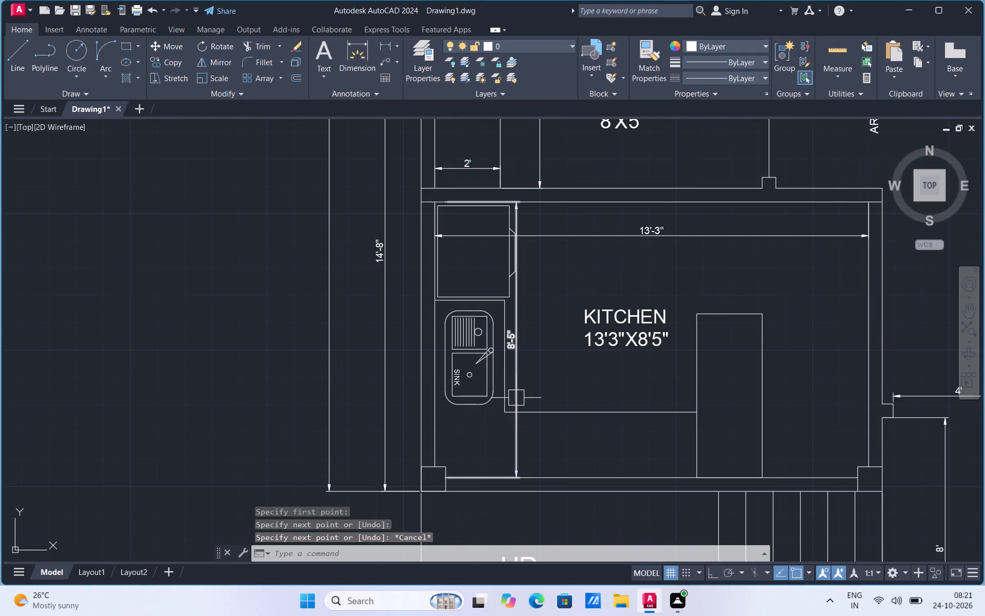
scroll(574, 460, "up", 1)
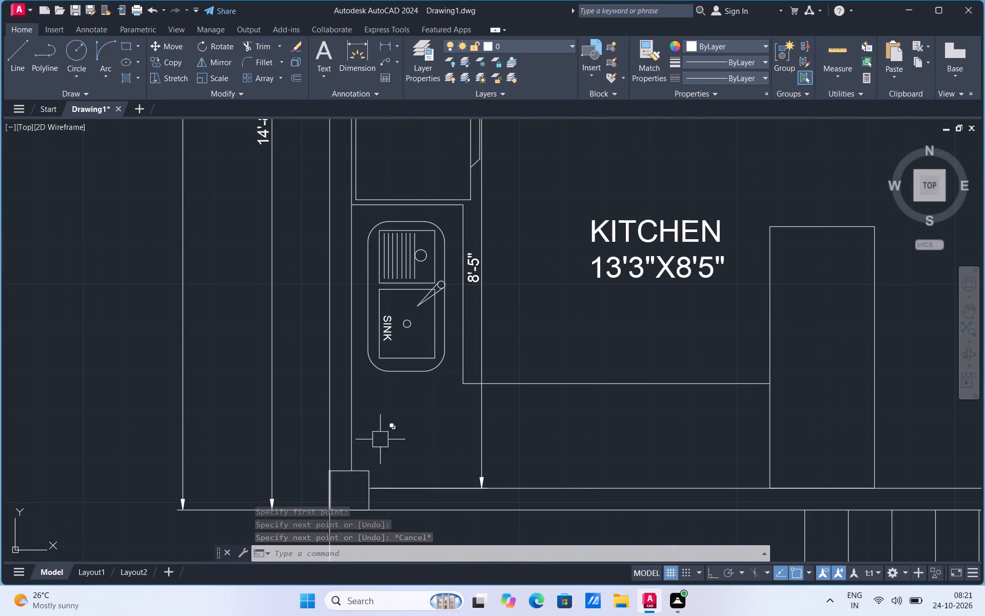
left_click_drag(481, 294, 486, 301)
key("Delete")
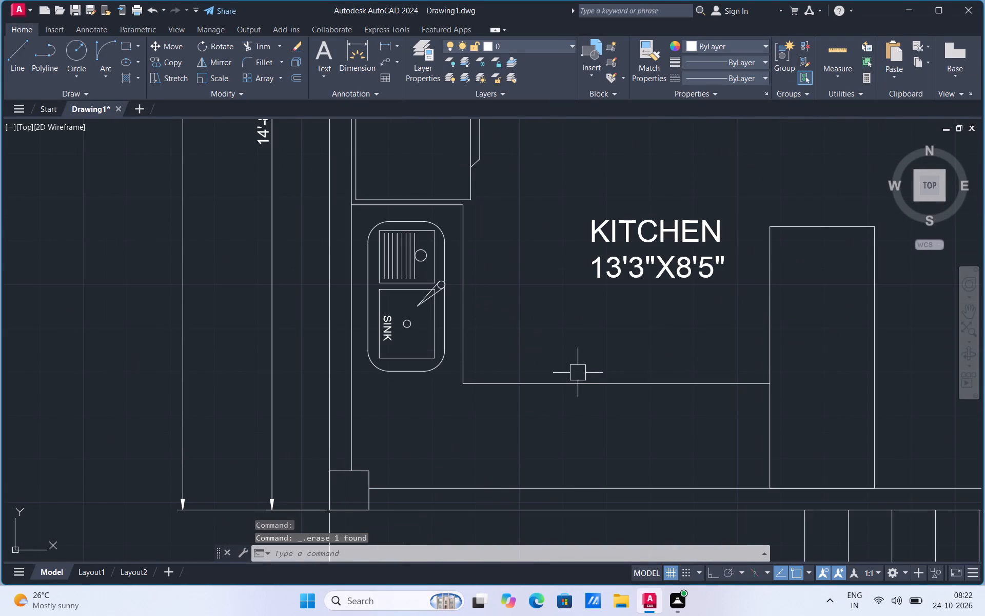
Erase the horizontal 13'-3" dimension across the kitchen.
scroll(421, 413, "down", 2)
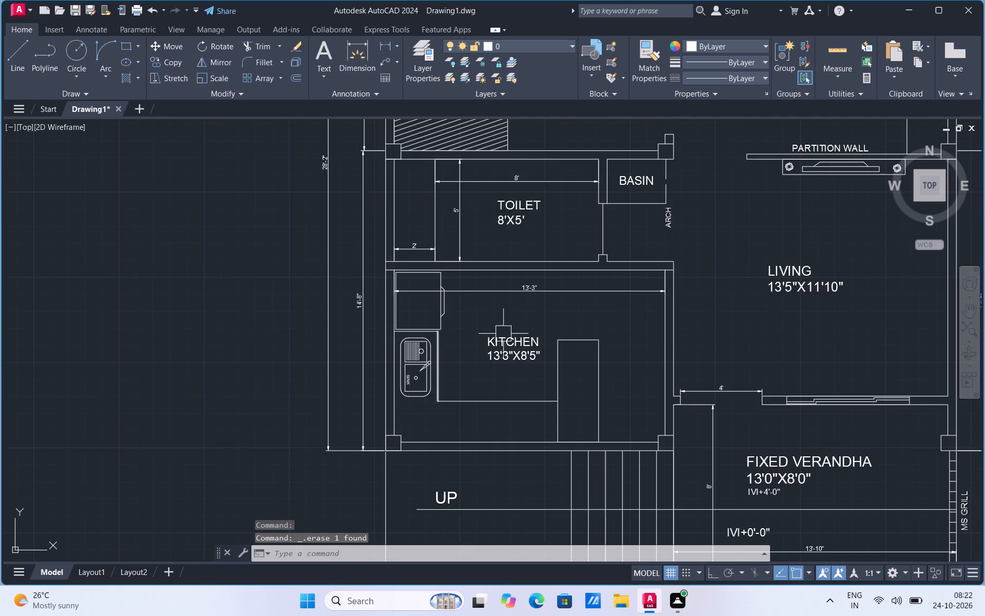
left_click(530, 289)
key("Delete")
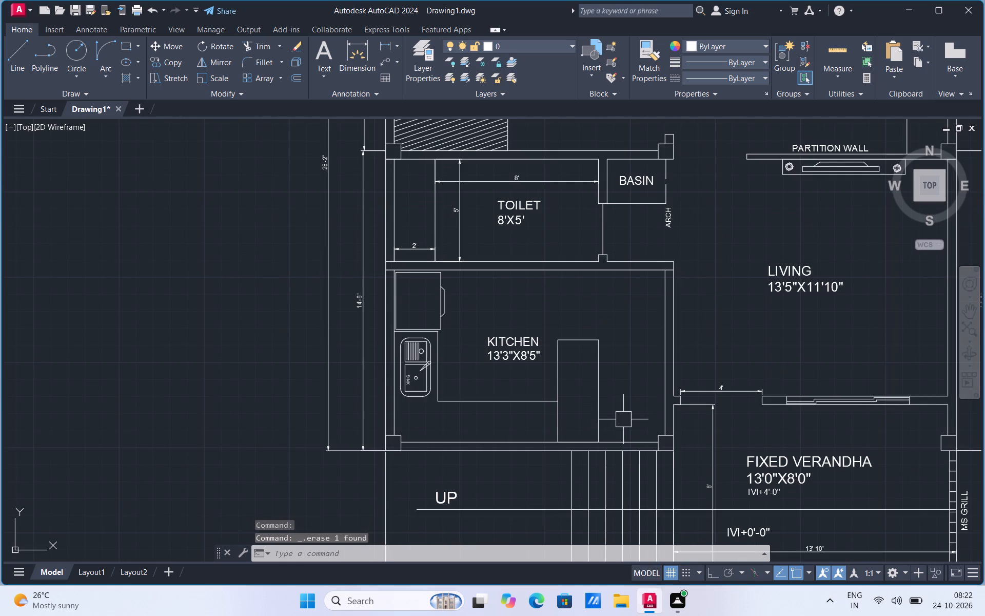
Draw a rectangle about 2'-7" wide and 1'-10" deep on the south counter, just inside the wall and counter edge.
scroll(529, 426, "up", 2)
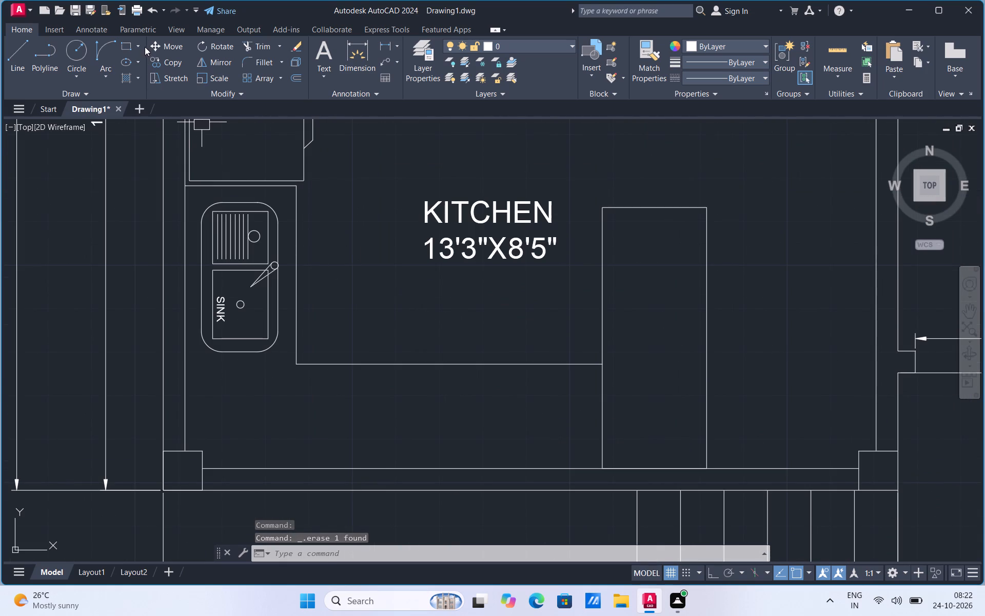
left_click(137, 46)
left_click(138, 63)
scroll(315, 469, "up", 1)
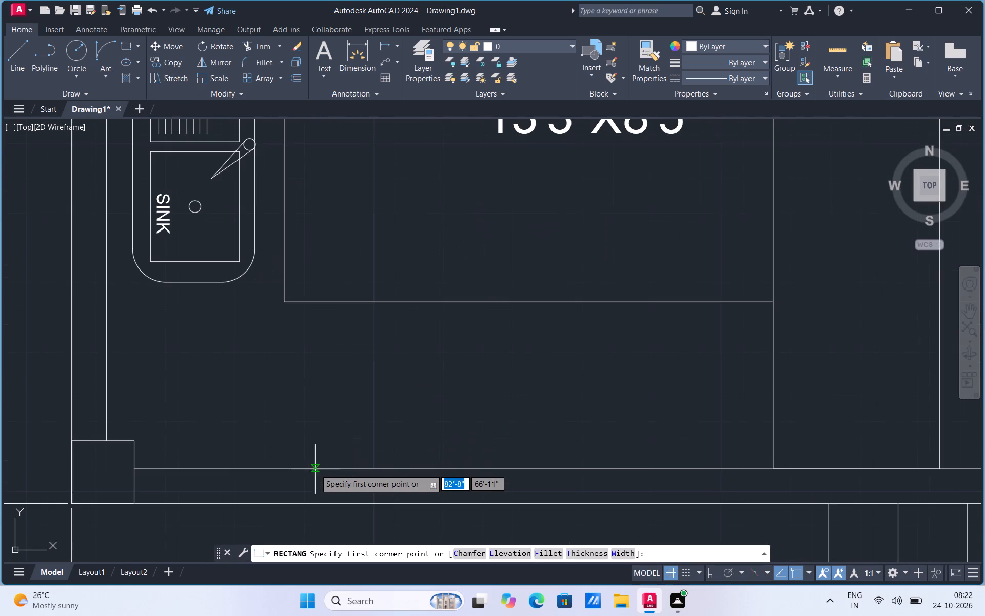
scroll(370, 455, "up", 1)
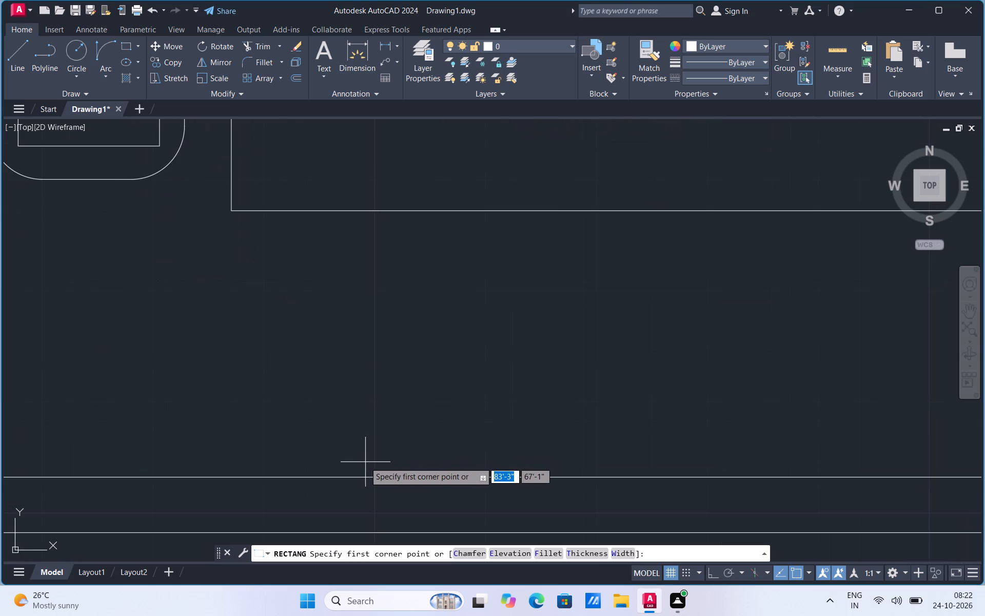
left_click(366, 468)
scroll(682, 234, "down", 1)
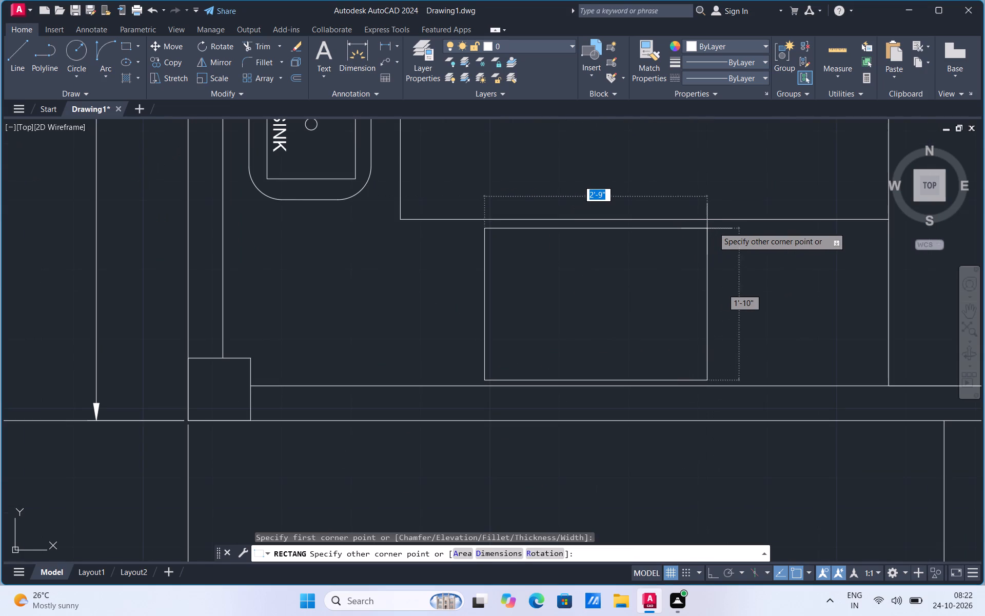
left_click(697, 228)
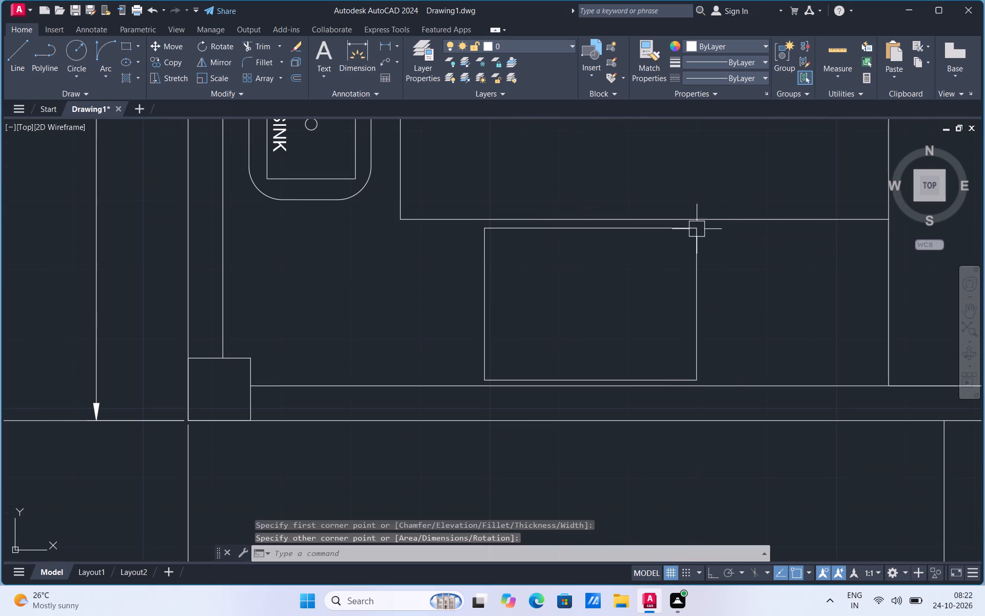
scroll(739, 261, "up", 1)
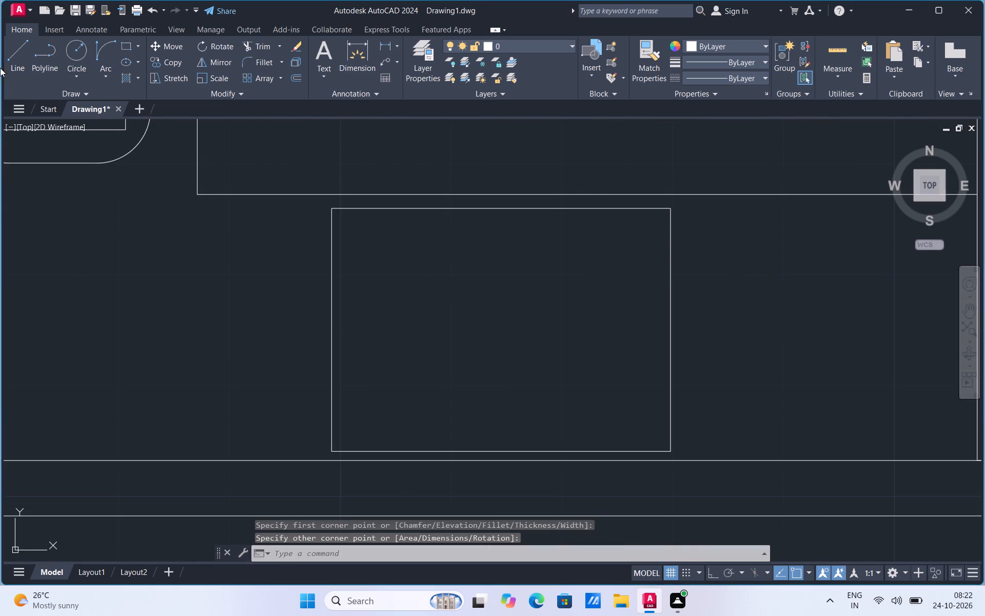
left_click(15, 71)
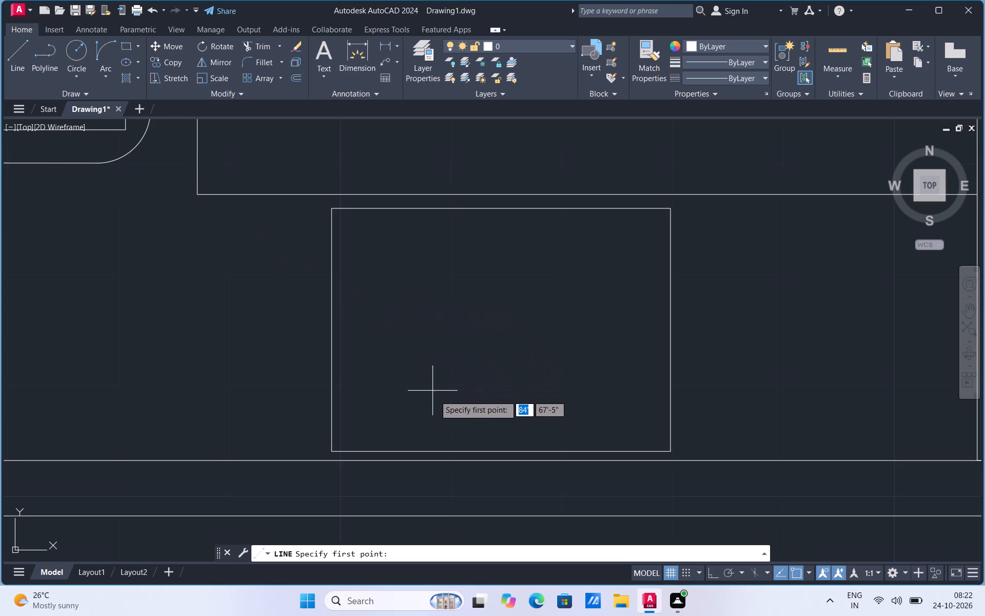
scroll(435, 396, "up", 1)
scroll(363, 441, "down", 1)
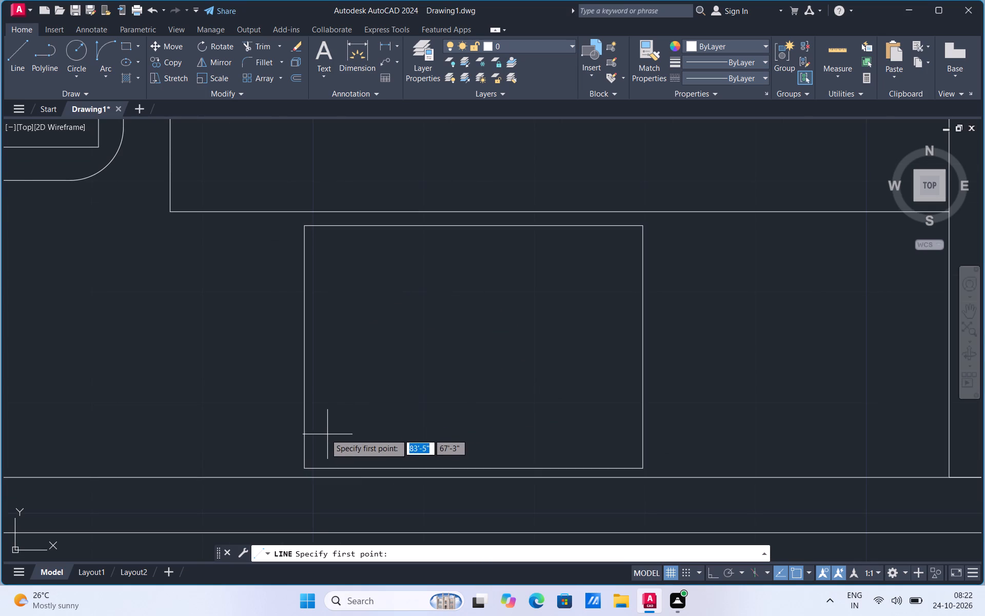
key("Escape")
Offset the south counter rectangle inward by about 1".
left_click(305, 414)
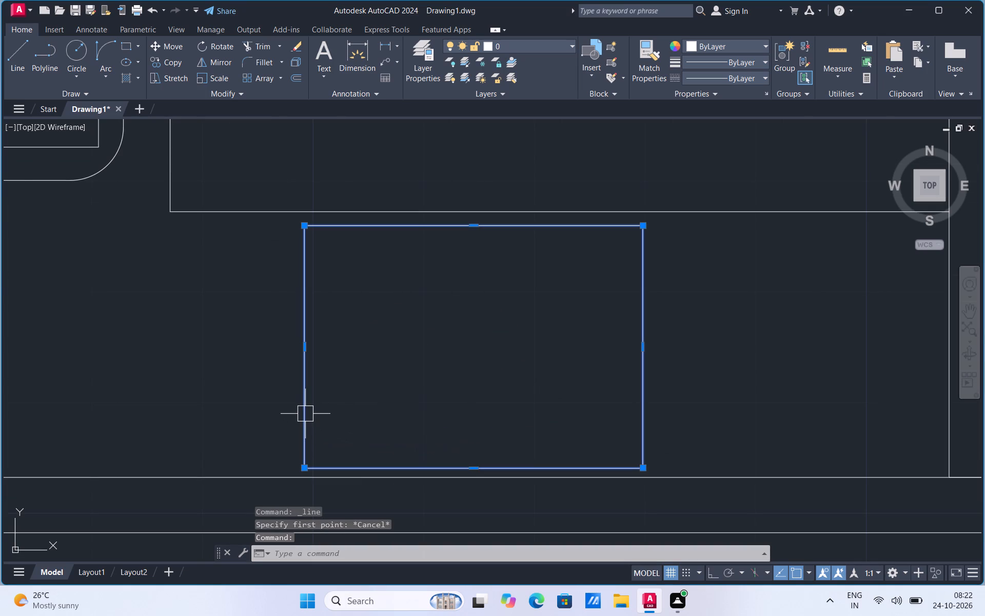
key("o")
left_click(364, 440)
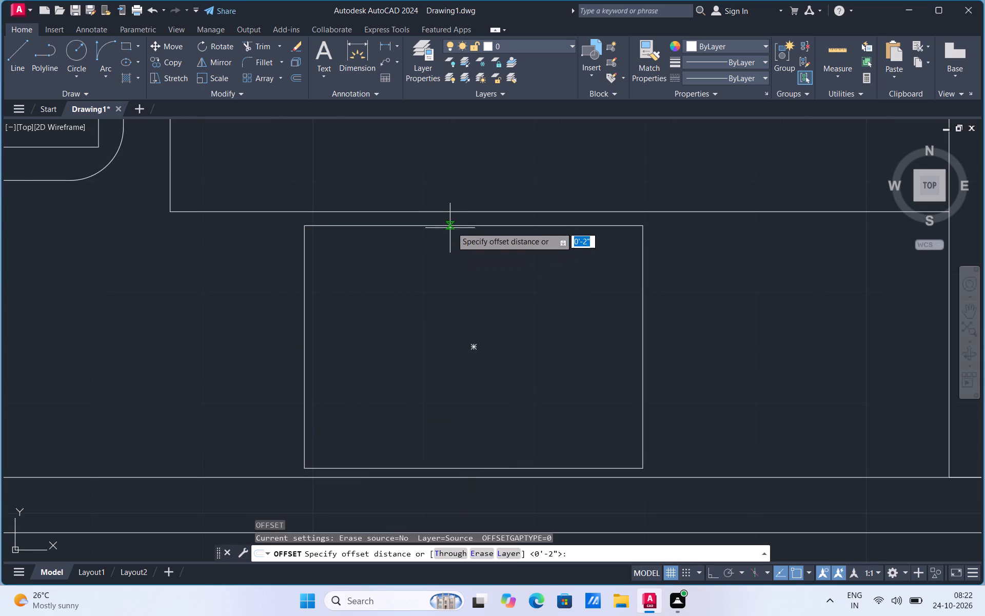
left_click(475, 226)
left_click(477, 238)
left_click(475, 250)
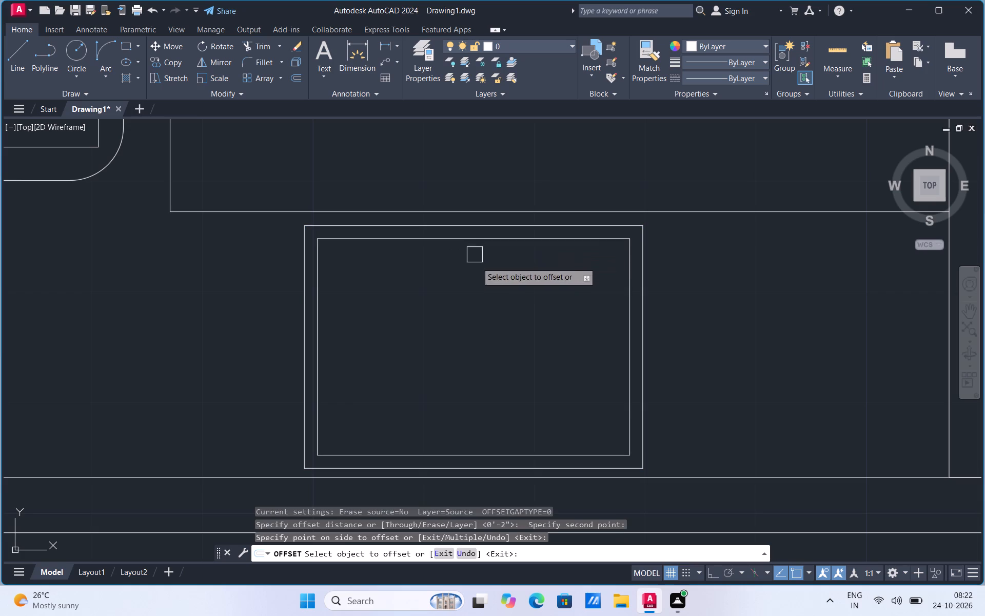
Draw a vertical centre line between the midpoints of the inner rectangle's south and north edges.
left_click(12, 72)
left_click_drag(474, 456, 474, 440)
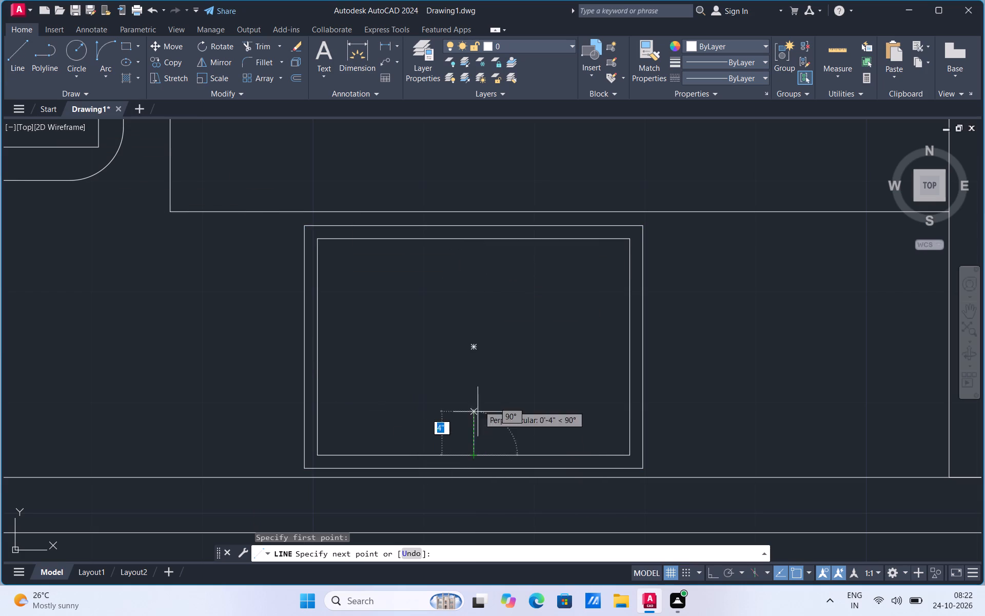
left_click(477, 240)
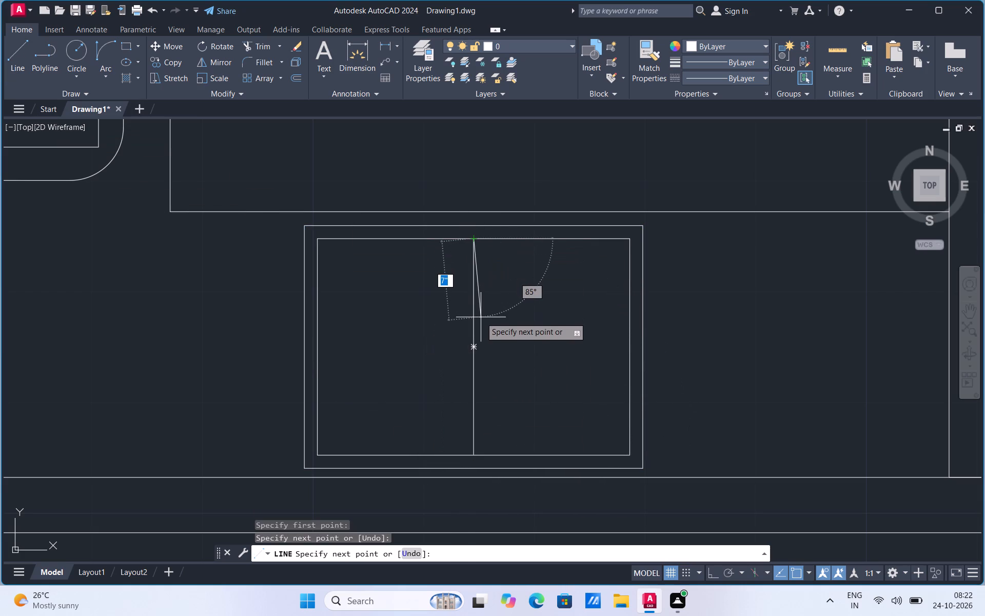
key("Escape")
Copy the vertical centre line 1" to the west and 1" to the east.
left_click(469, 331)
right_click(469, 331)
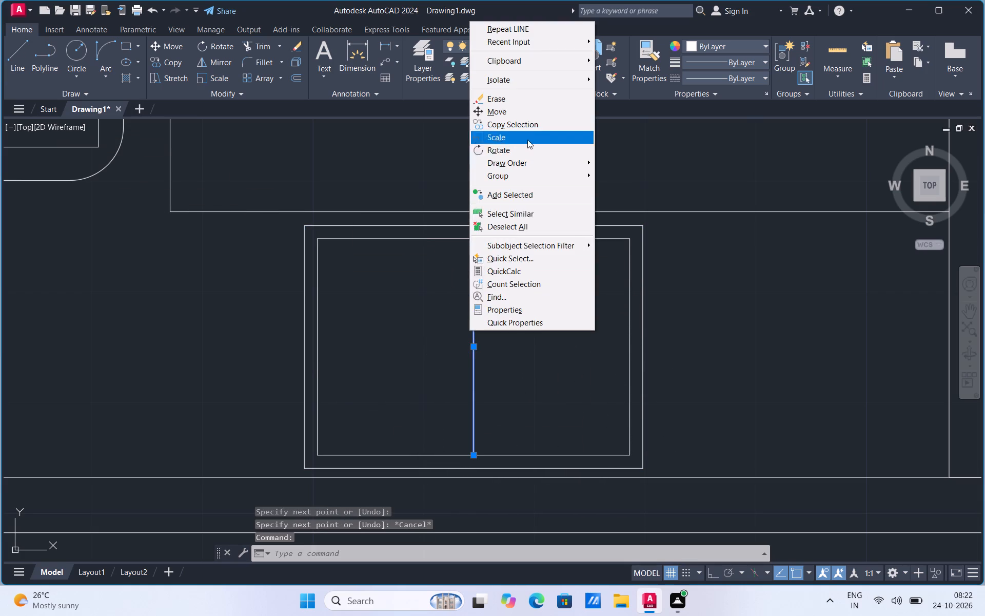
left_click(526, 125)
left_click(475, 239)
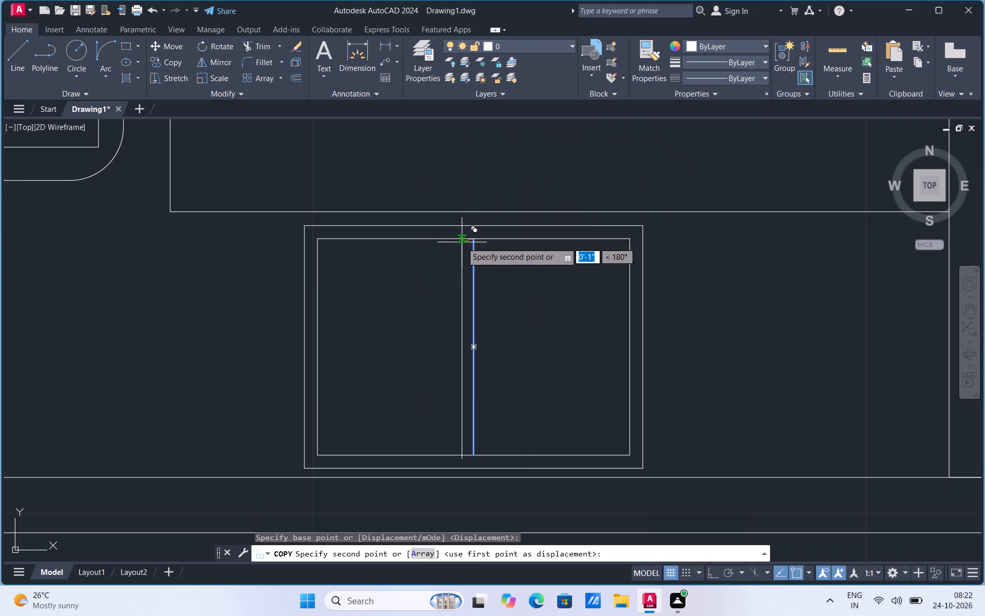
key("1")
key("Return")
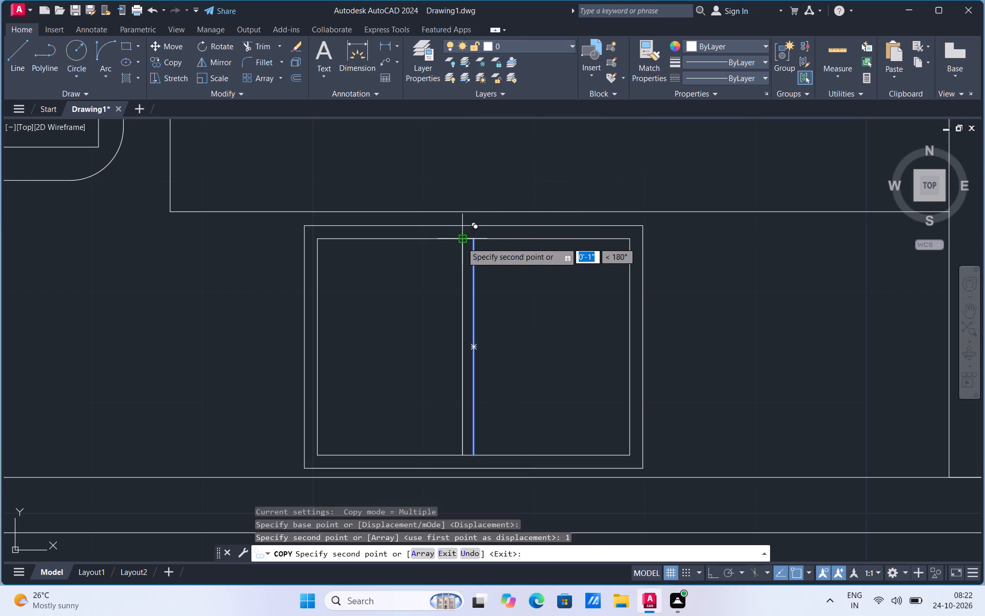
key("Escape")
left_click(478, 309)
right_click(478, 309)
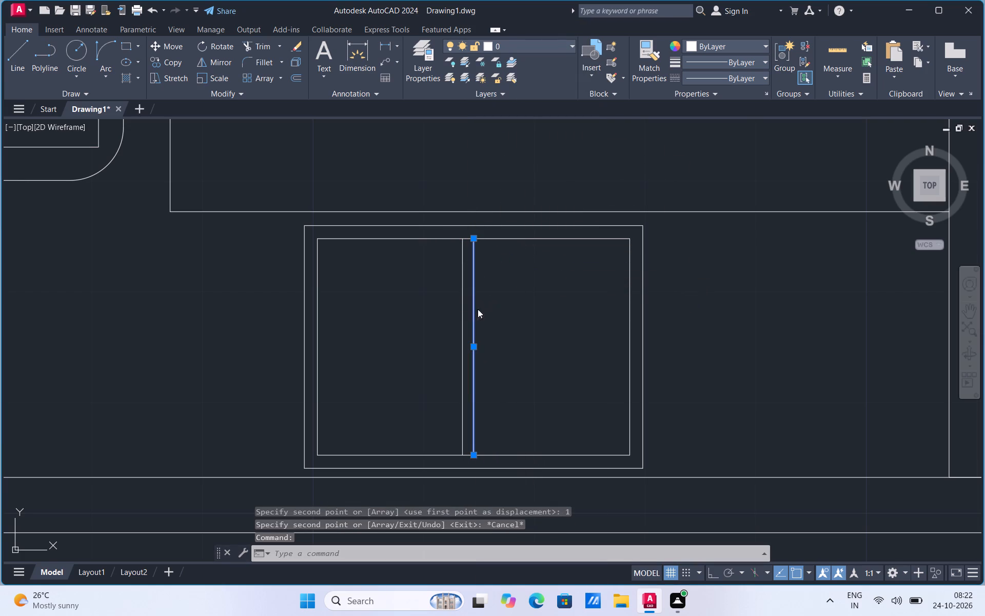
left_click_drag(509, 382, 504, 376)
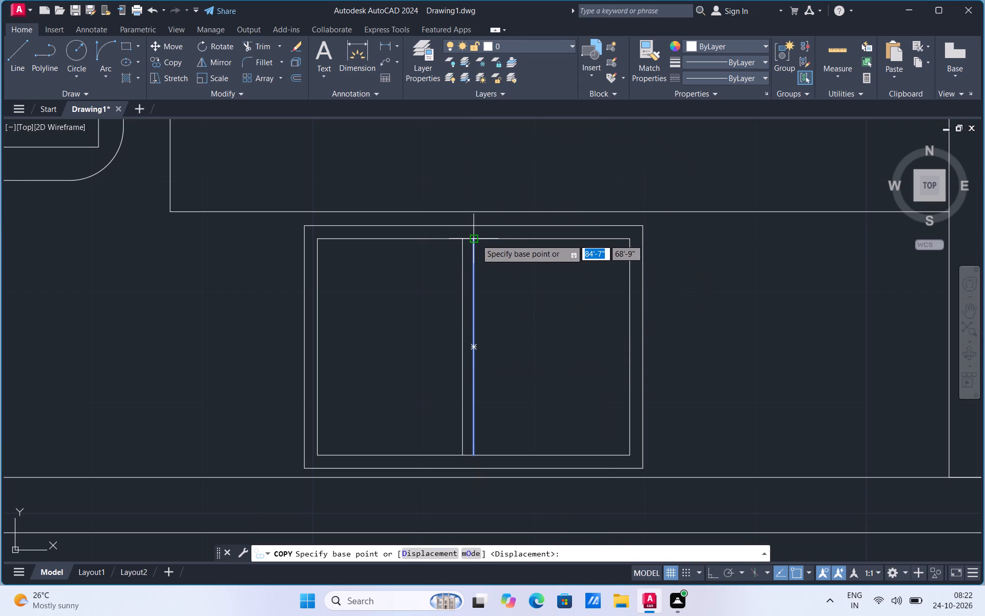
left_click(476, 239)
key("1")
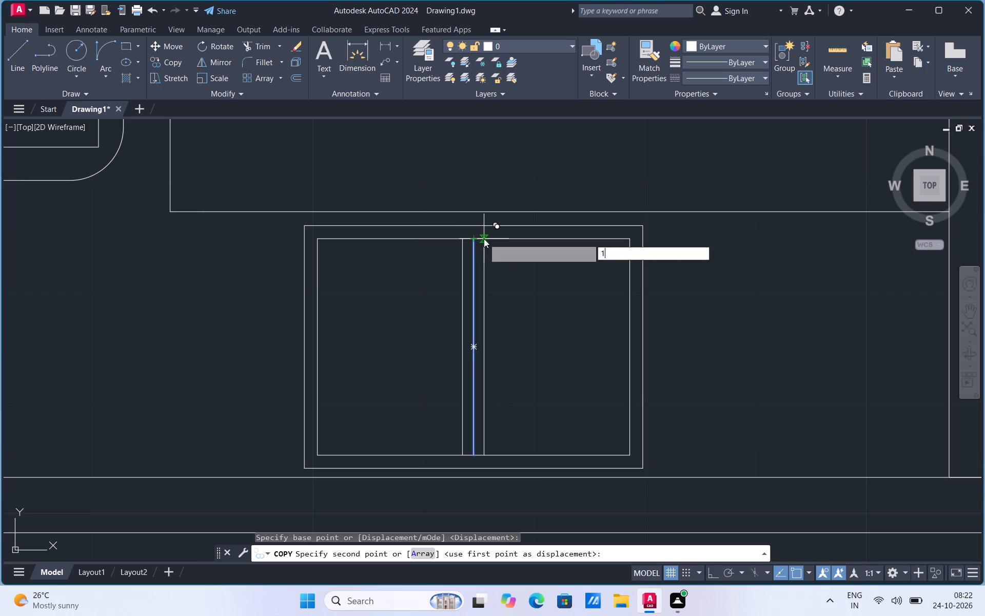
key("Return")
key("Escape")
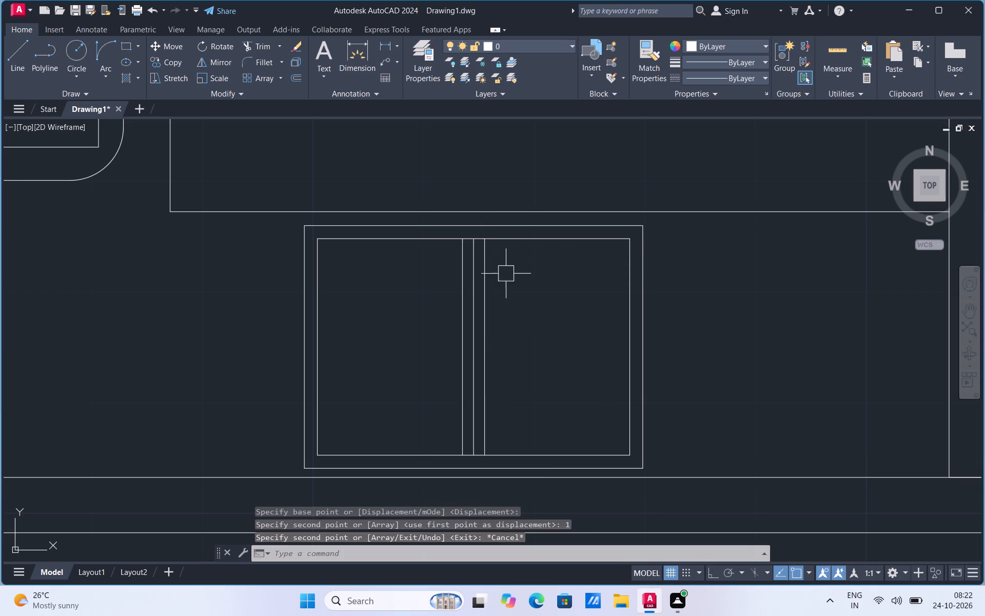
Move the two copied vertical lines inward, each about halfway toward the centre line.
scroll(460, 276, "up", 1)
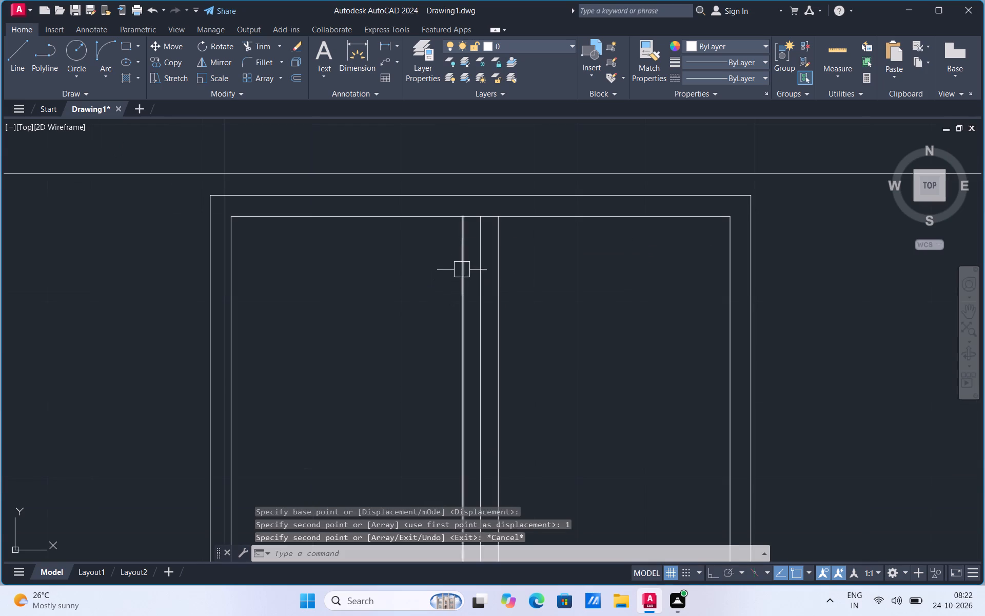
left_click(463, 267)
right_click(463, 267)
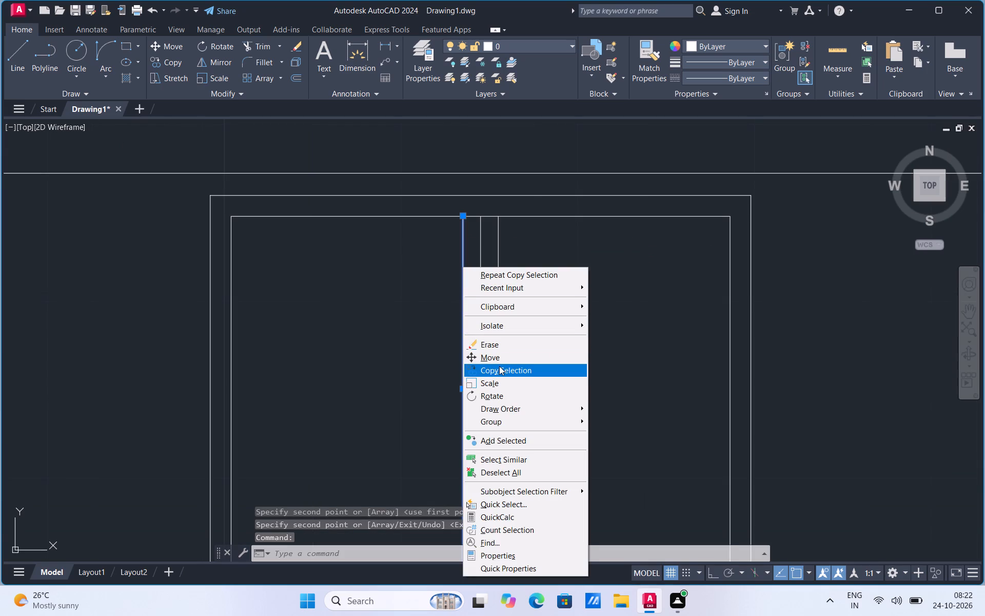
left_click(498, 357)
scroll(473, 214, "up", 2)
left_click(441, 221)
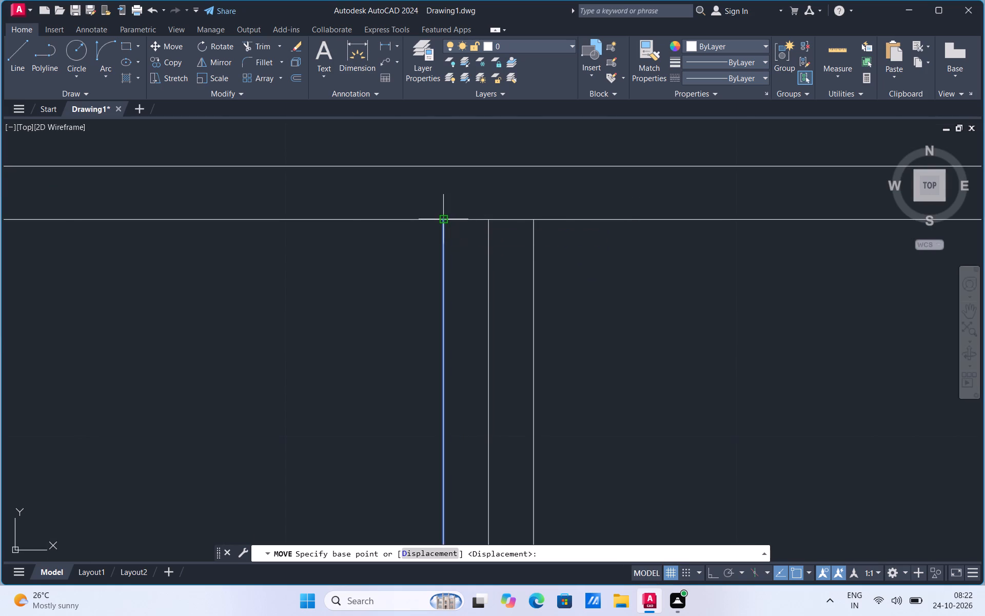
left_click(466, 220)
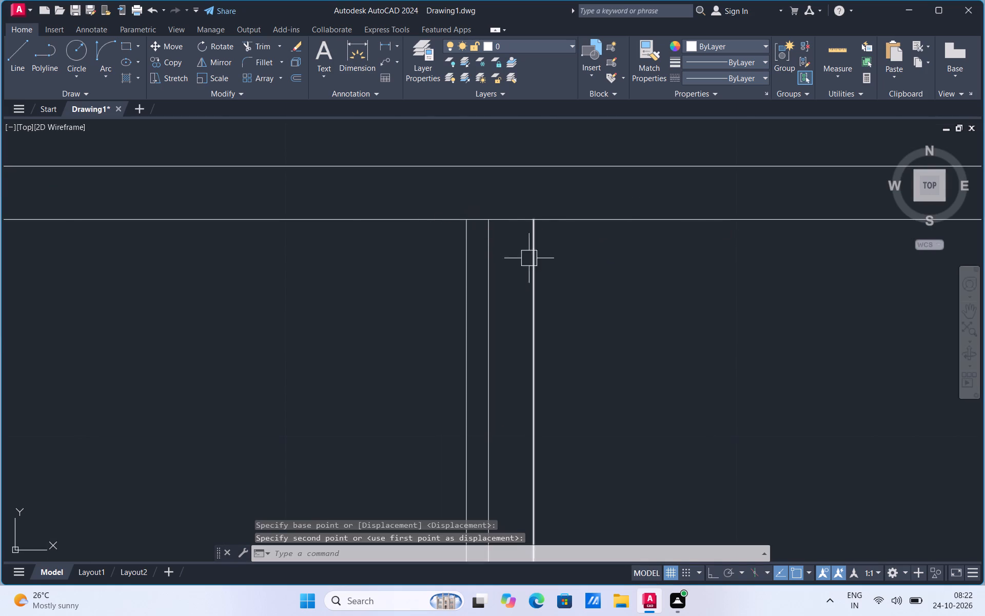
left_click(535, 265)
right_click(535, 265)
left_click(570, 354)
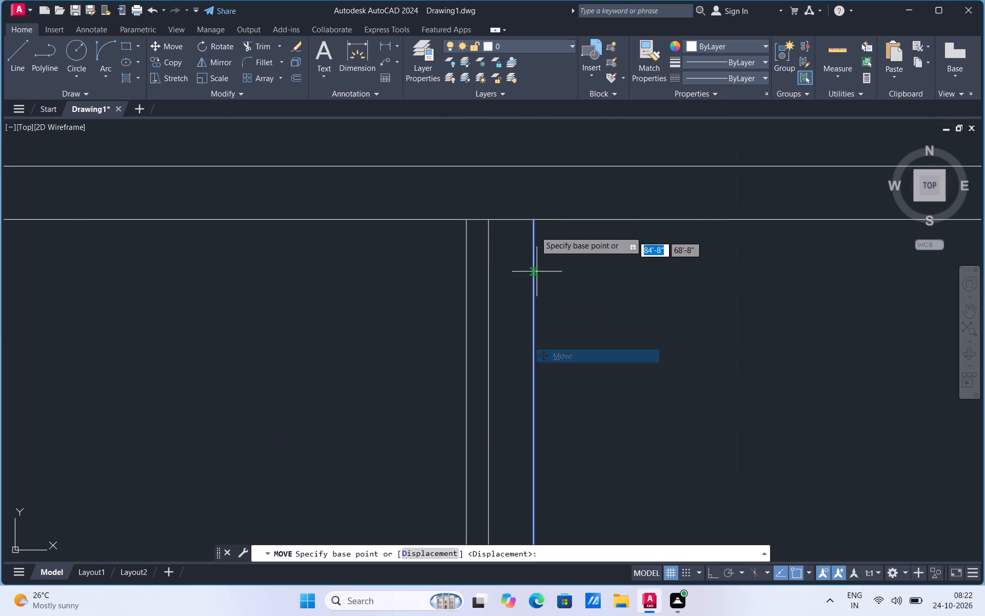
left_click(533, 215)
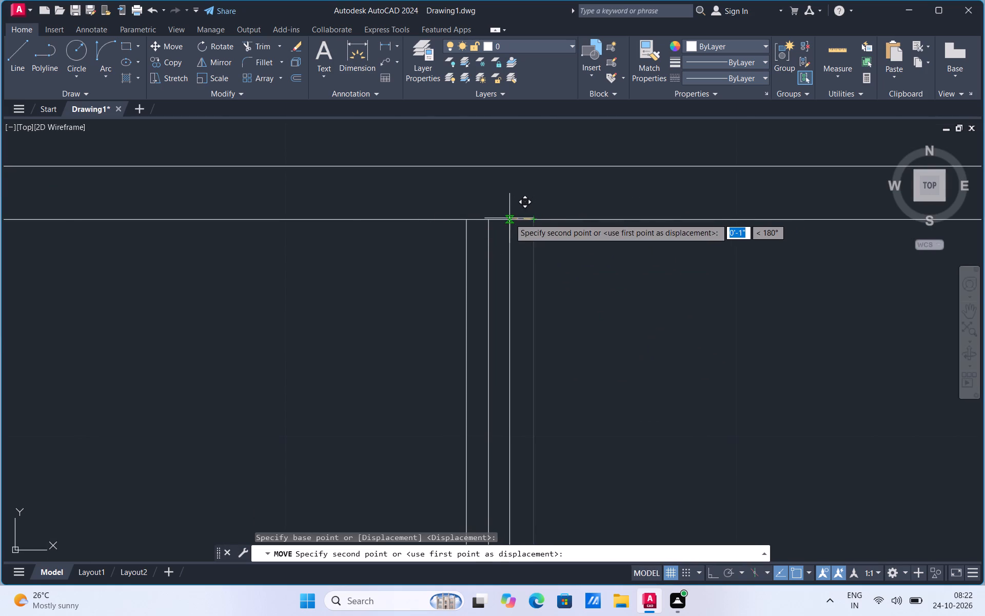
left_click(512, 218)
Trim away the centre line and the inner rectangle's edges between the two divider lines, leaving two separate compartments.
left_click(266, 43)
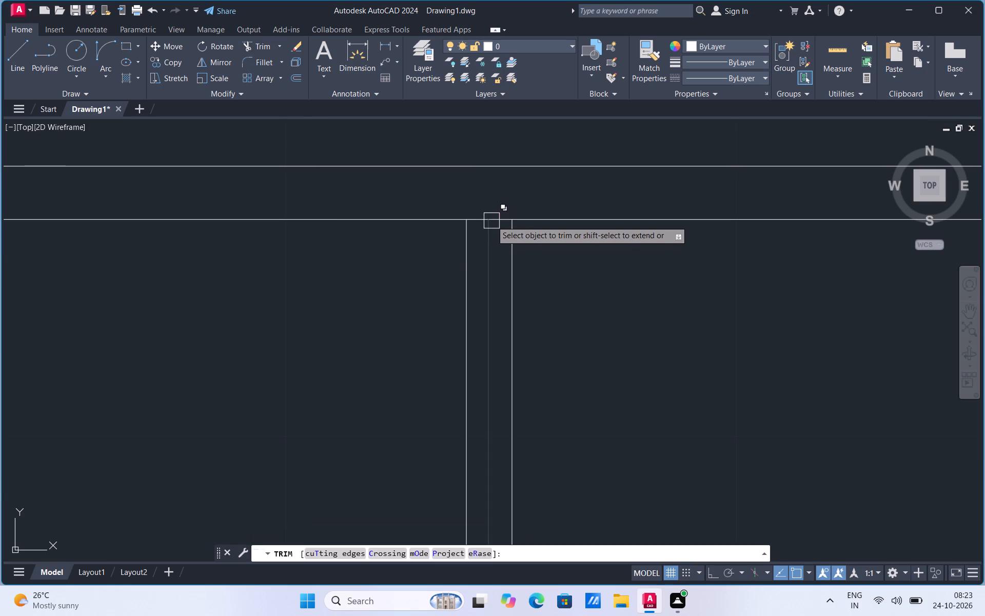
left_click(491, 221)
left_click(487, 243)
left_click(486, 213)
scroll(496, 188, "down", 3)
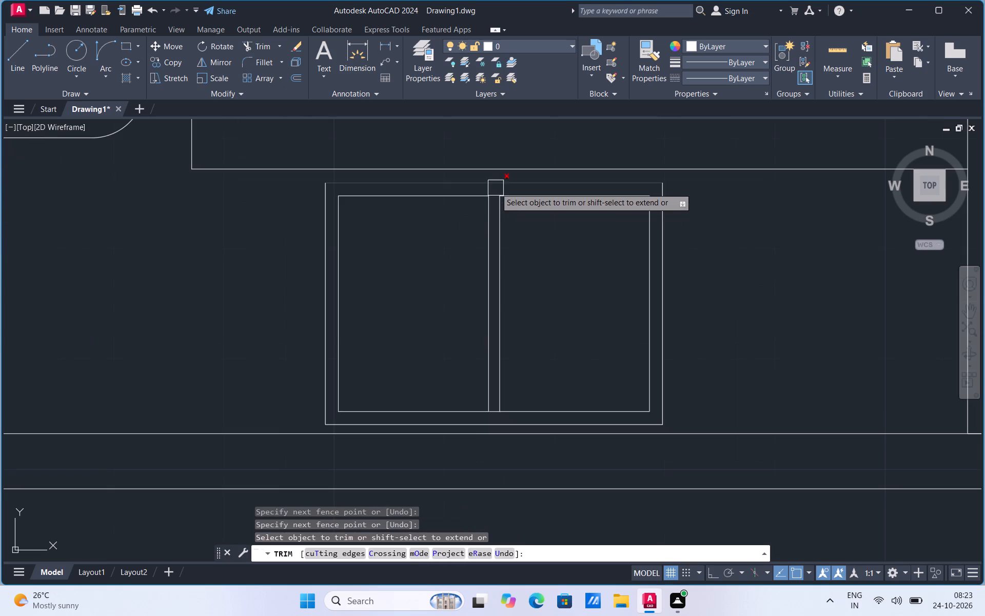
scroll(497, 417, "up", 2)
left_click(487, 406)
scroll(497, 429, "down", 3)
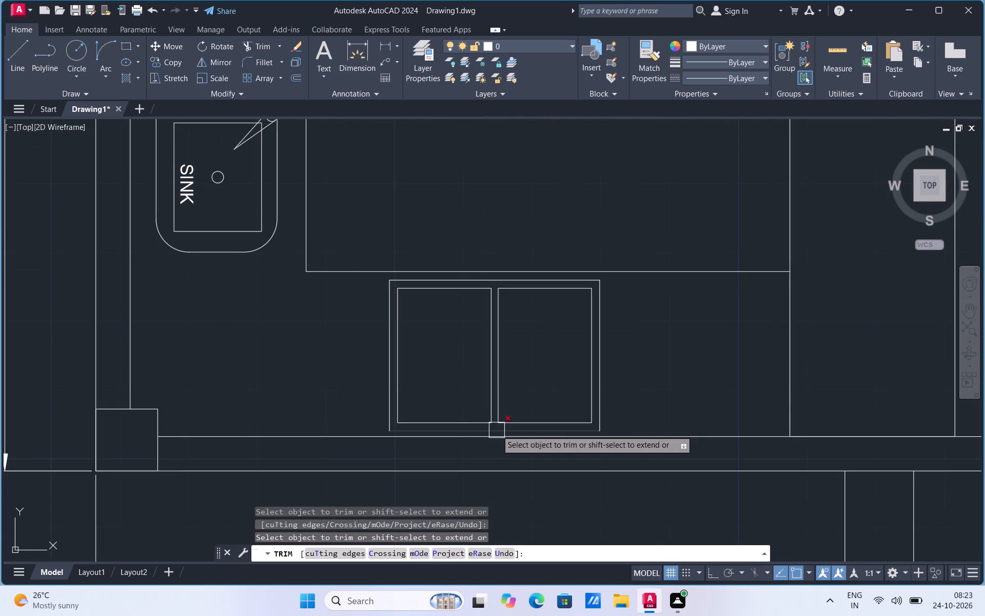
scroll(514, 372, "up", 1)
key("Escape")
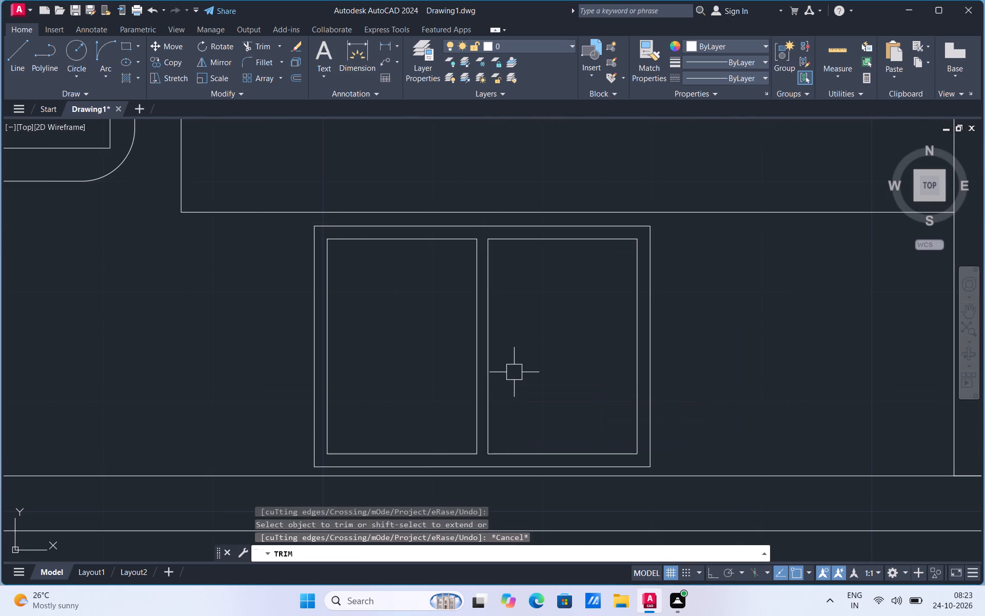
Explode the inner outlines of the west and east compartments into separate lines.
left_click(428, 458)
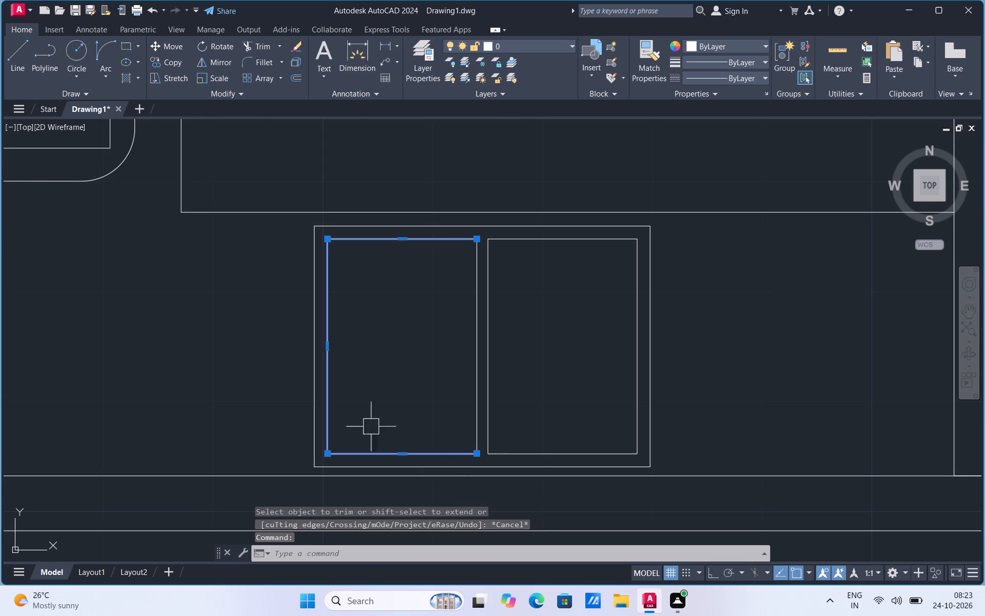
key("e")
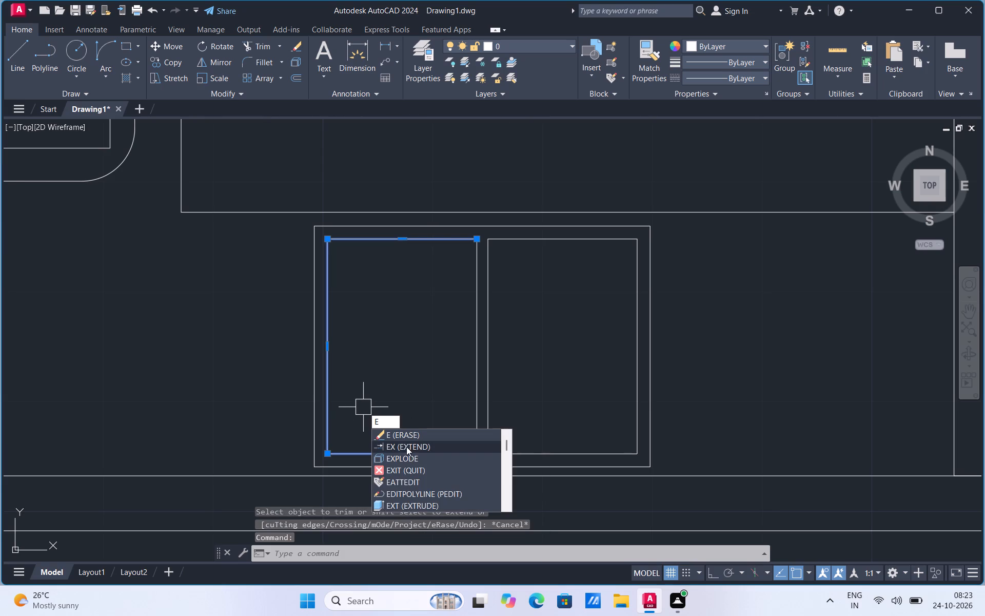
left_click(408, 456)
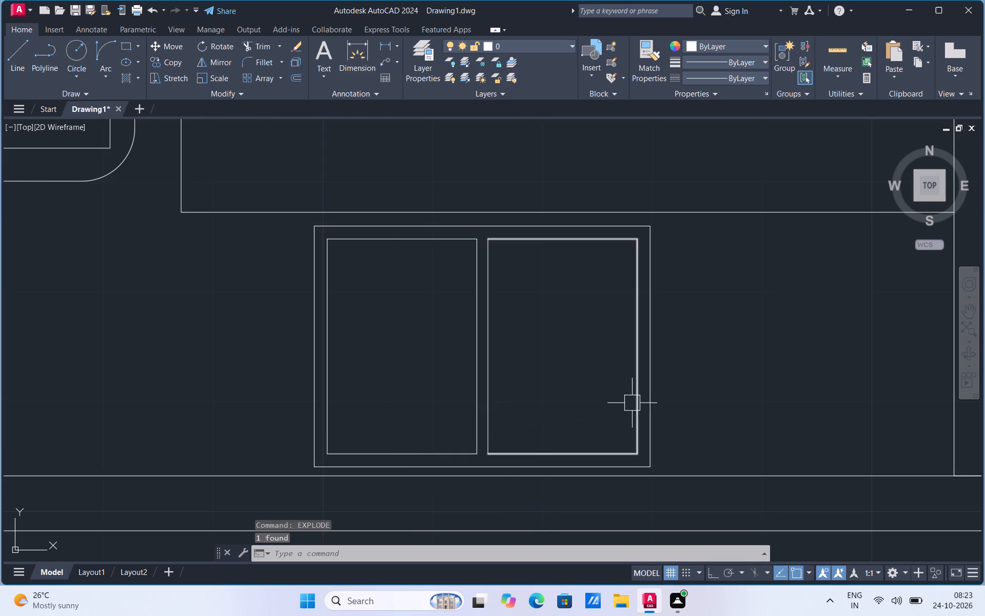
left_click(633, 403)
type("EX")
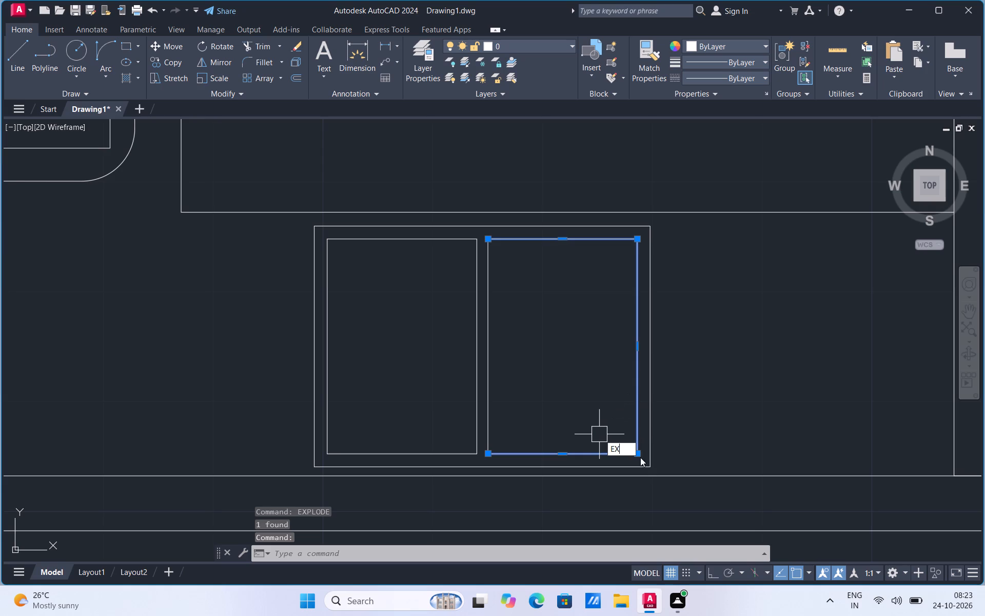
left_click(640, 471)
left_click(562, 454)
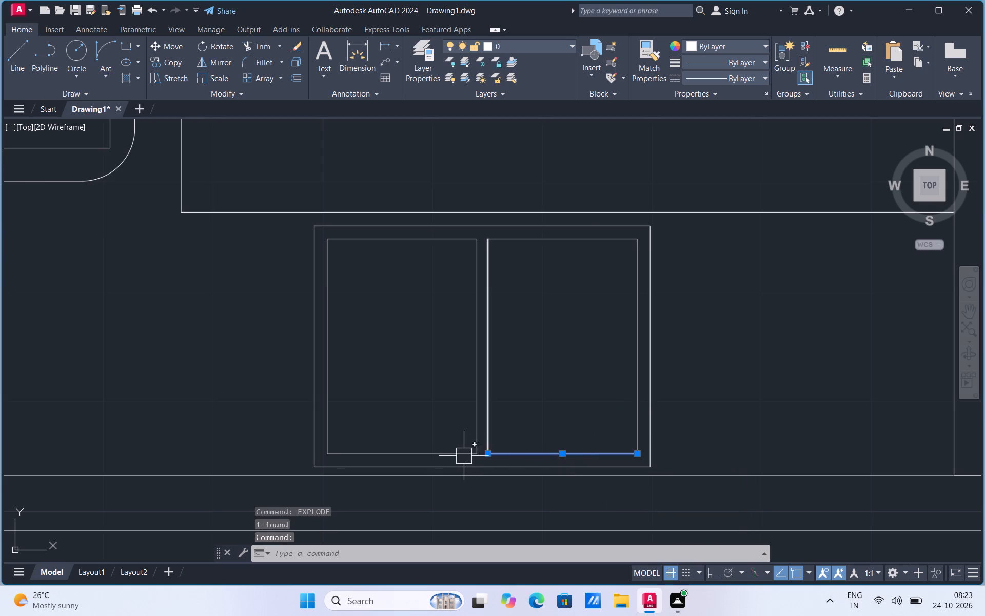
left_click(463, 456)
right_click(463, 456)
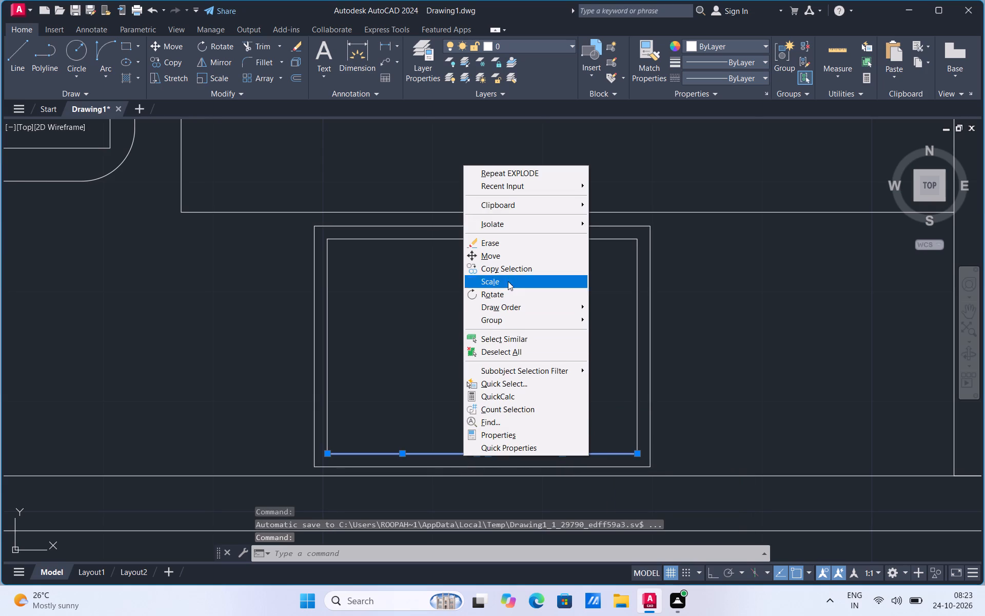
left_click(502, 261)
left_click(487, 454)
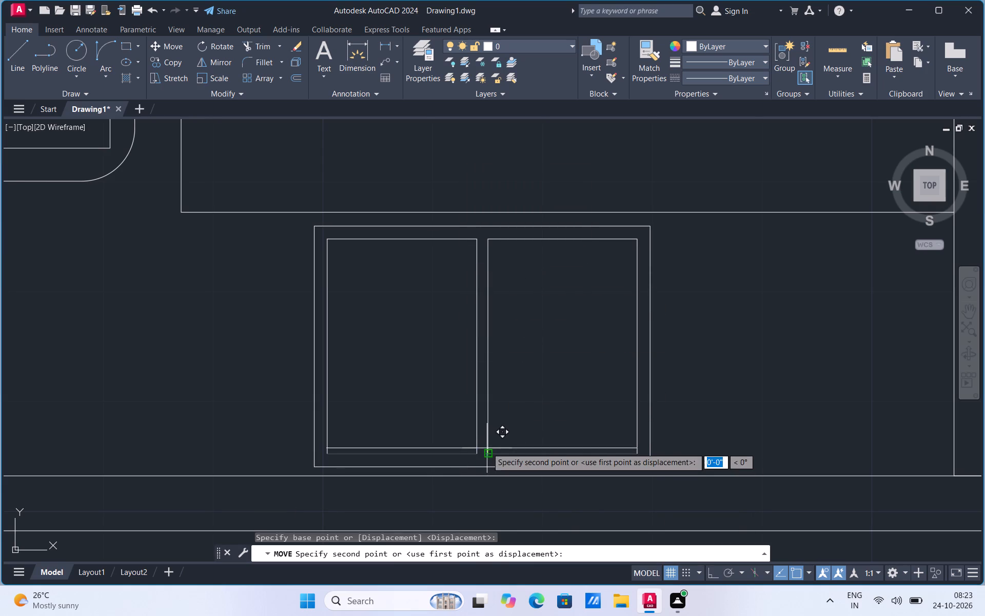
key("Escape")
Copy the south edges of both compartments about 1" to the north.
left_click(509, 451)
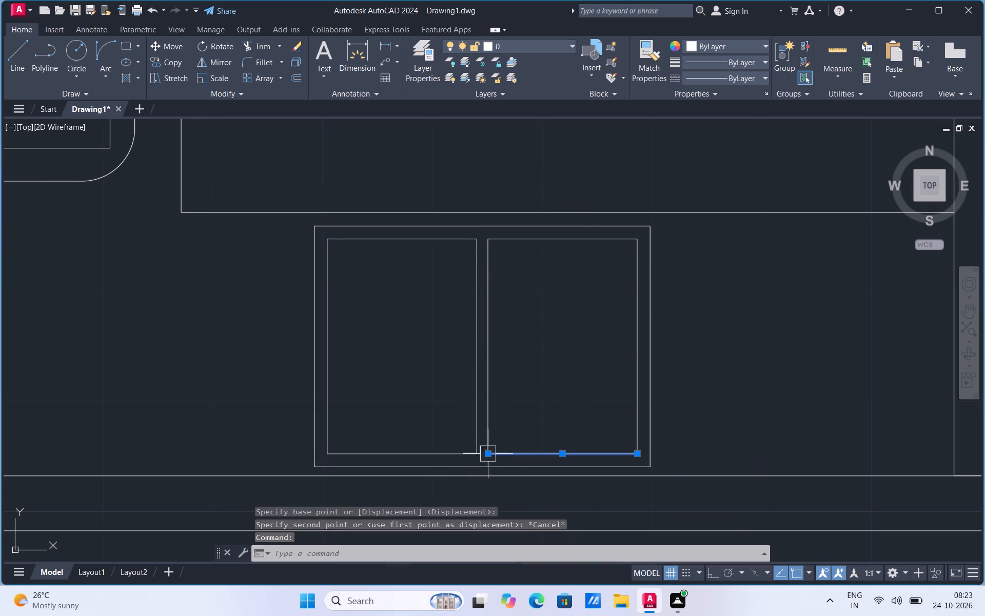
left_click(462, 456)
right_click(462, 456)
left_click(500, 272)
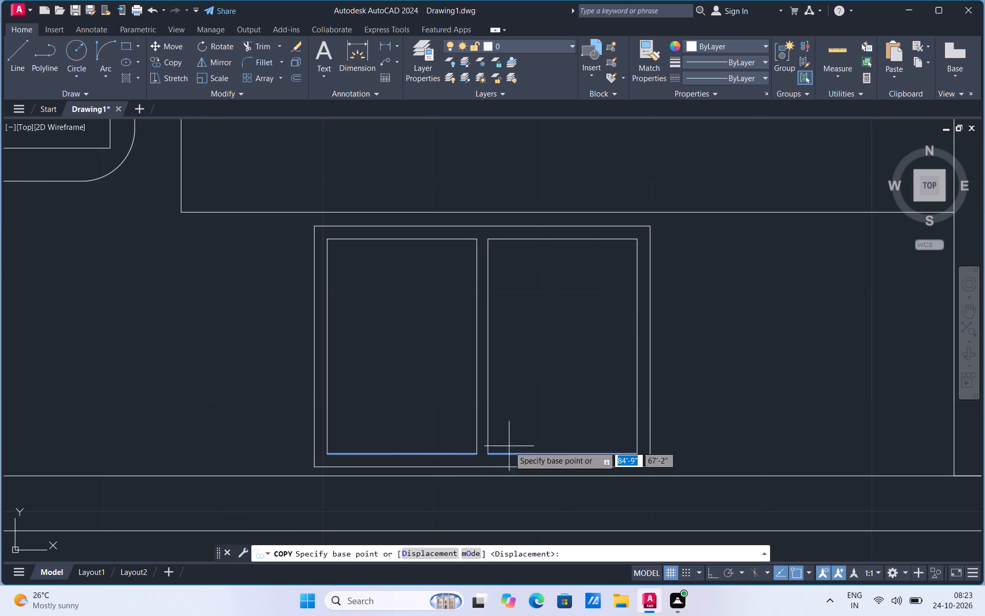
left_click(488, 452)
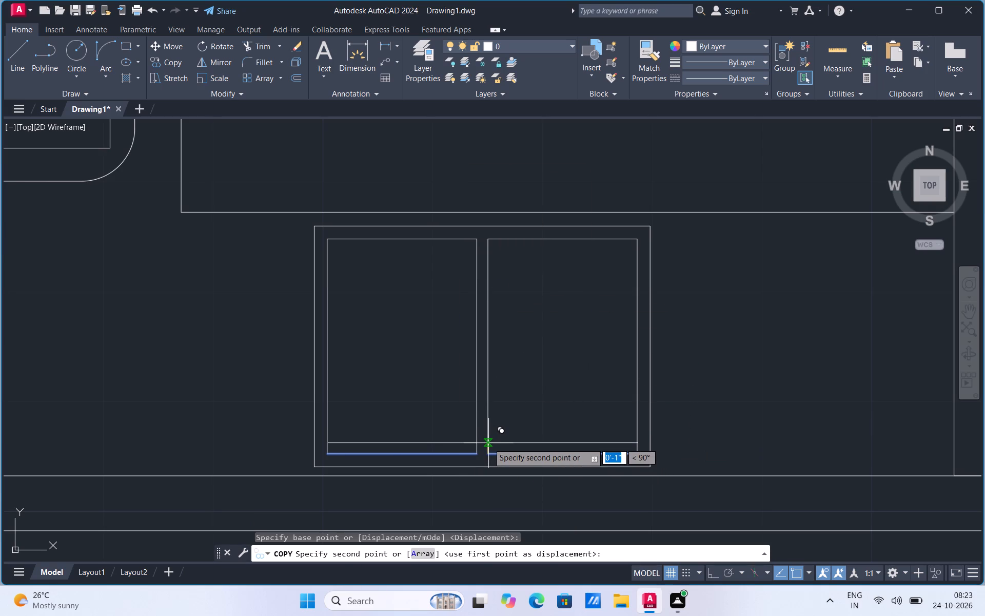
left_click(488, 443)
key("Escape")
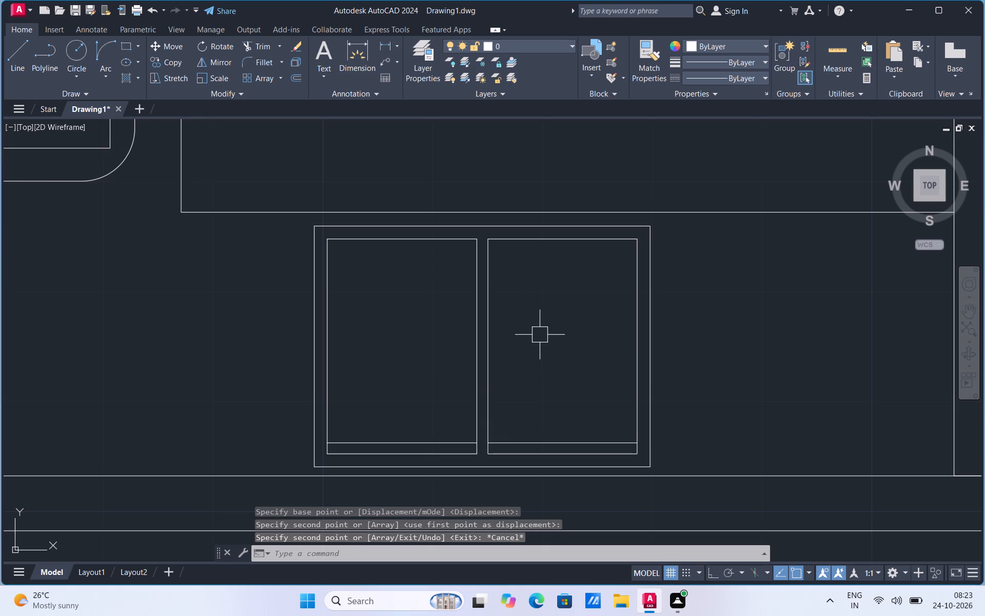
Draw a diagonal line across the west compartment's northeast corner and trim off the corner beyond it.
left_click(12, 70)
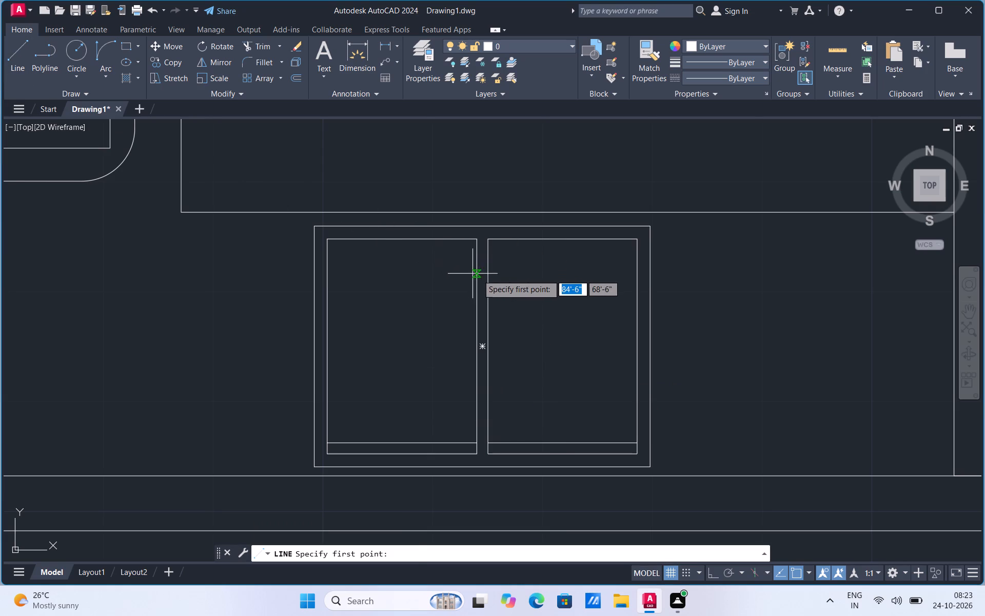
left_click(478, 274)
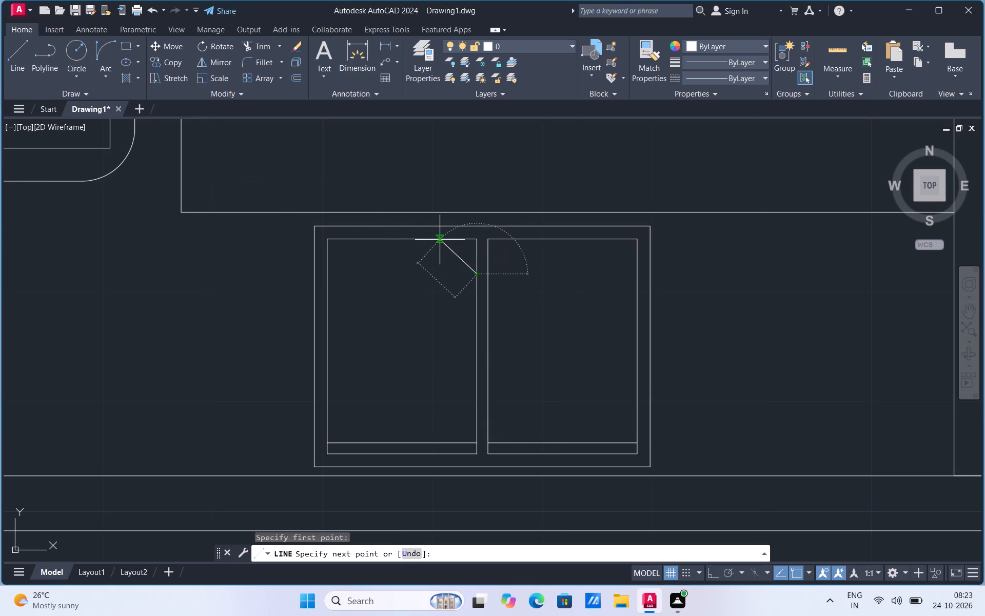
left_click(440, 240)
left_click_drag(260, 44, 263, 50)
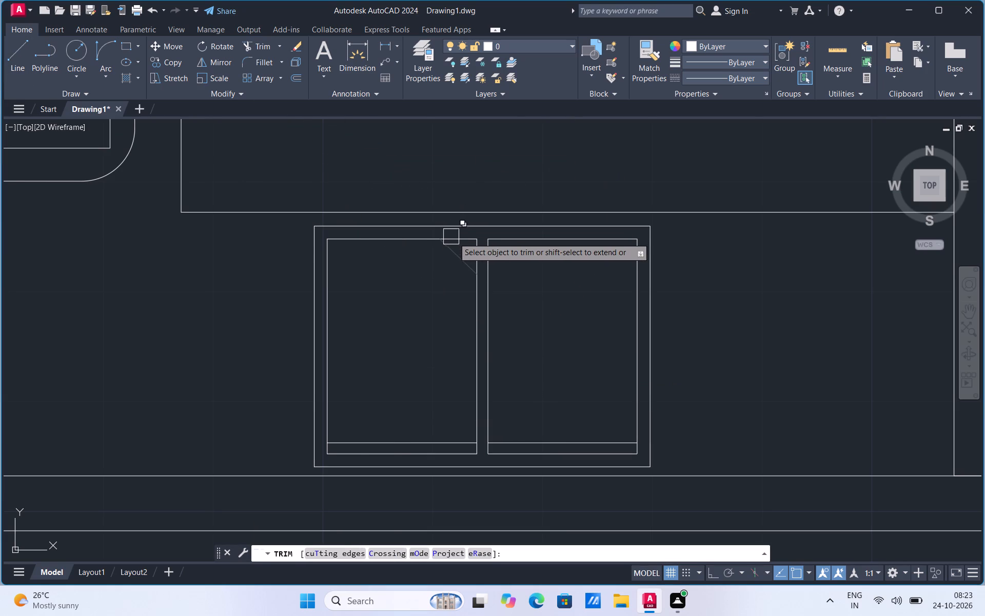
left_click(461, 237)
left_click(473, 252)
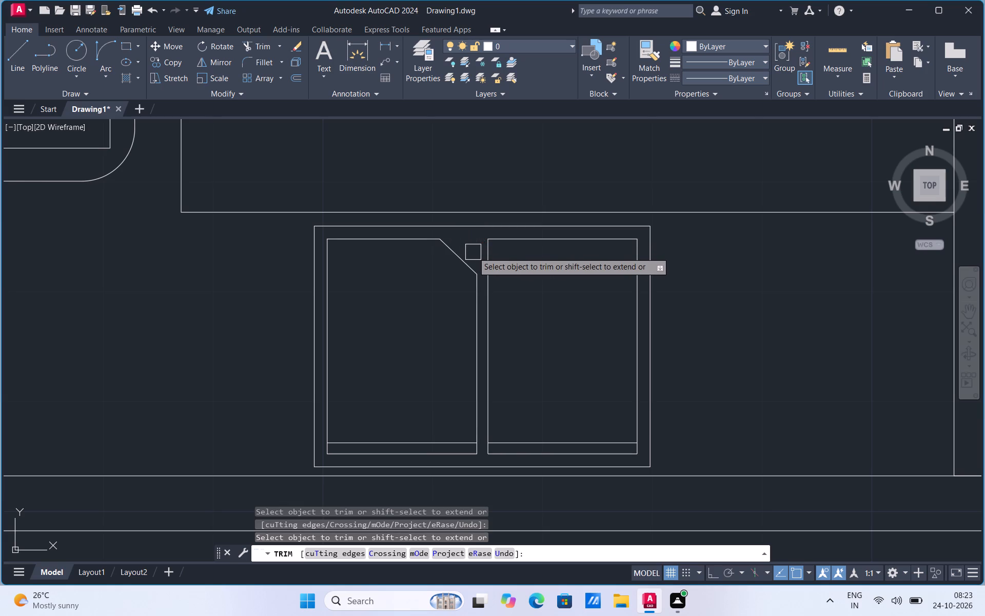
scroll(464, 460, "up", 2)
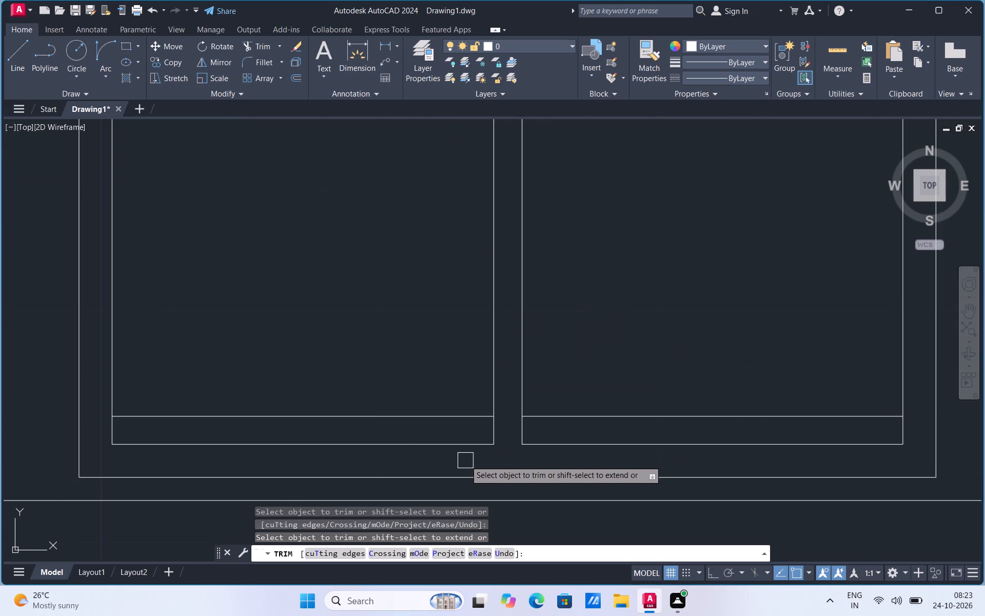
Trim away the copied horizontal lines just north of the south edges in both compartments.
scroll(465, 460, "down", 1)
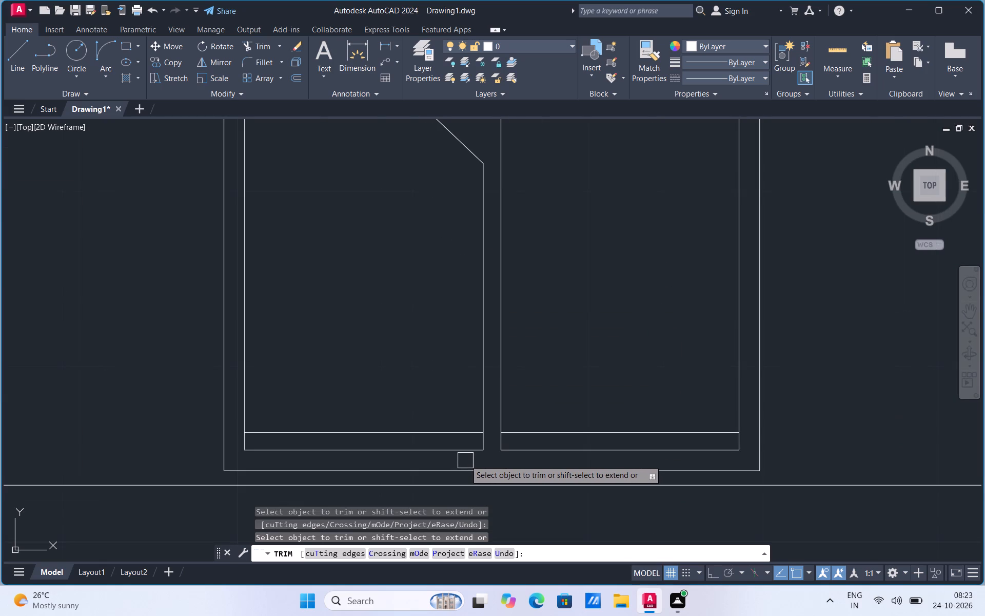
left_click(438, 436)
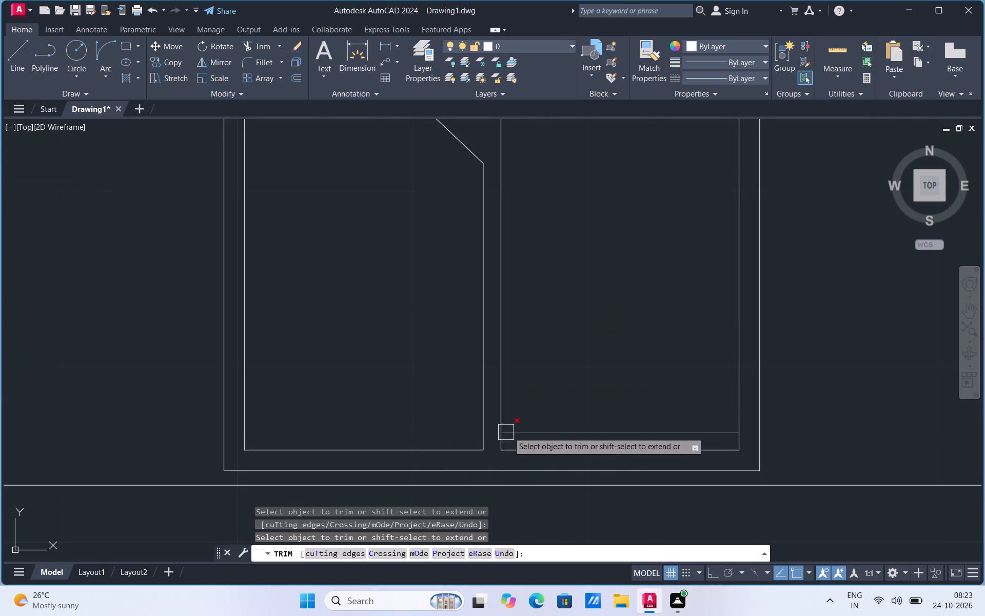
left_click(528, 432)
scroll(489, 483, "down", 2)
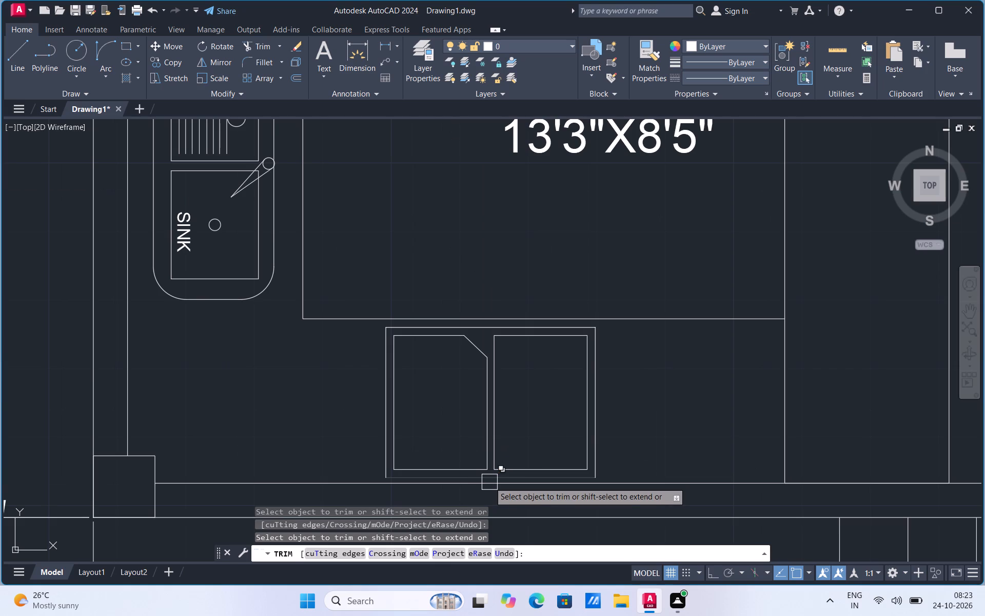
Draw a horizontal line from the diagonal's south end to the east compartment's east edge and trim the compartment's outline north of it.
scroll(510, 374, "up", 1)
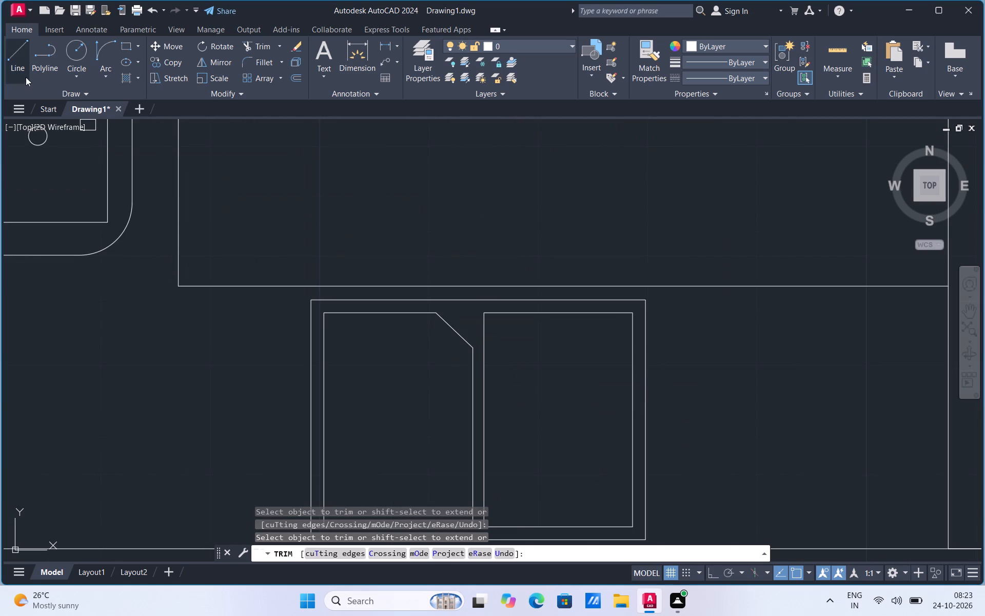
left_click(23, 72)
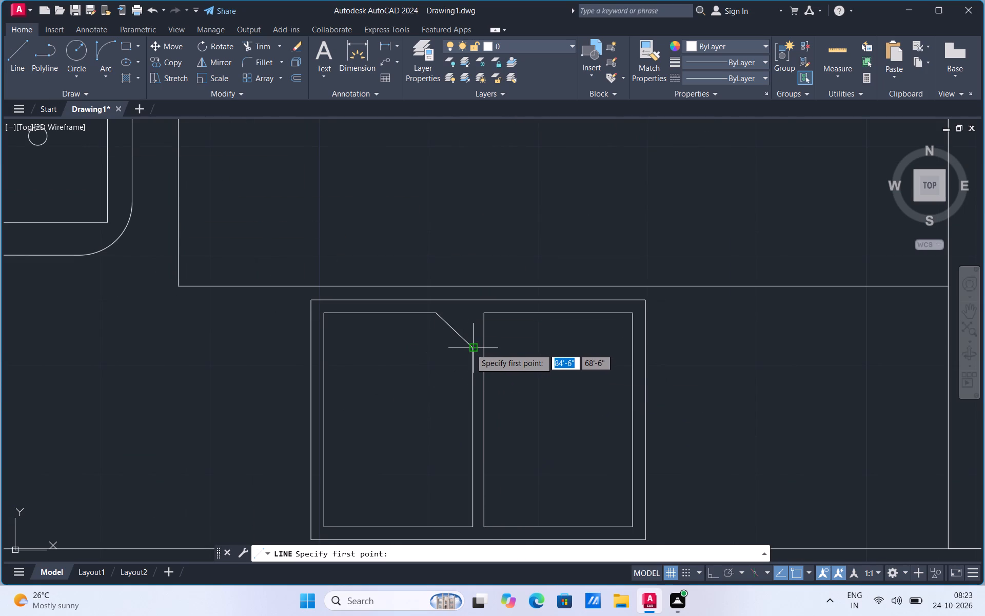
left_click(470, 349)
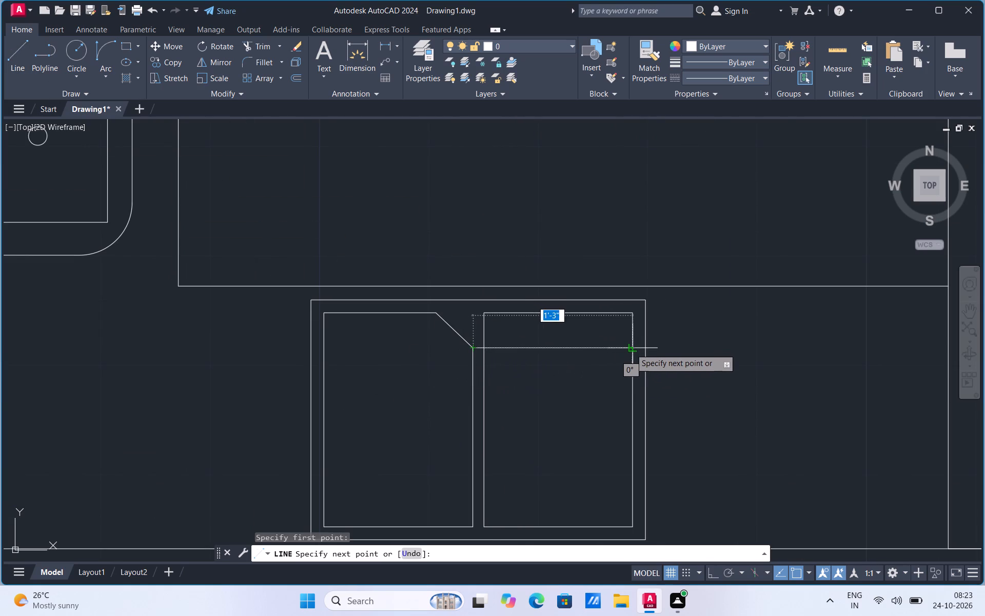
left_click(635, 348)
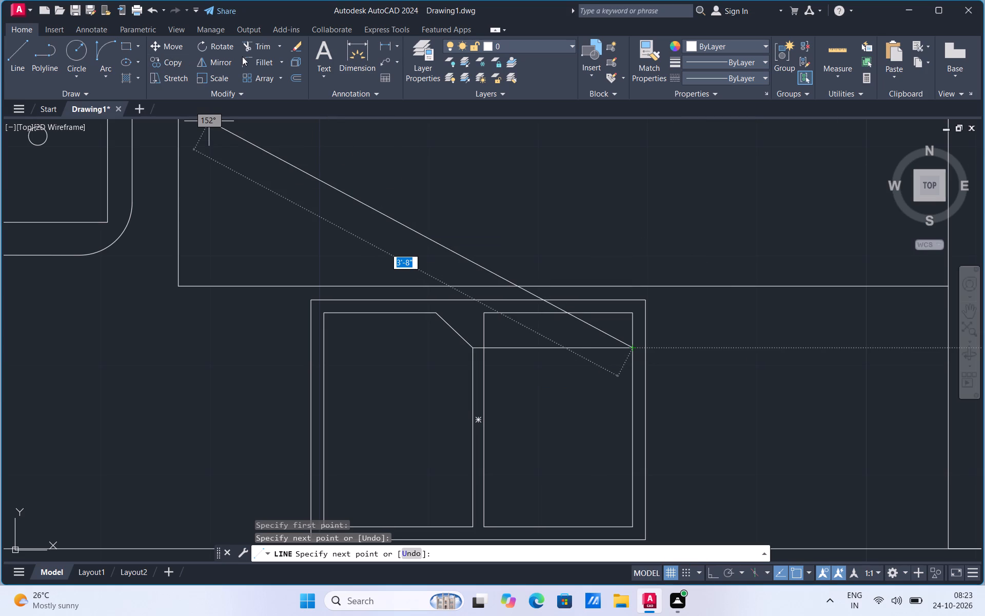
left_click(260, 44)
left_click(480, 329)
left_click(494, 313)
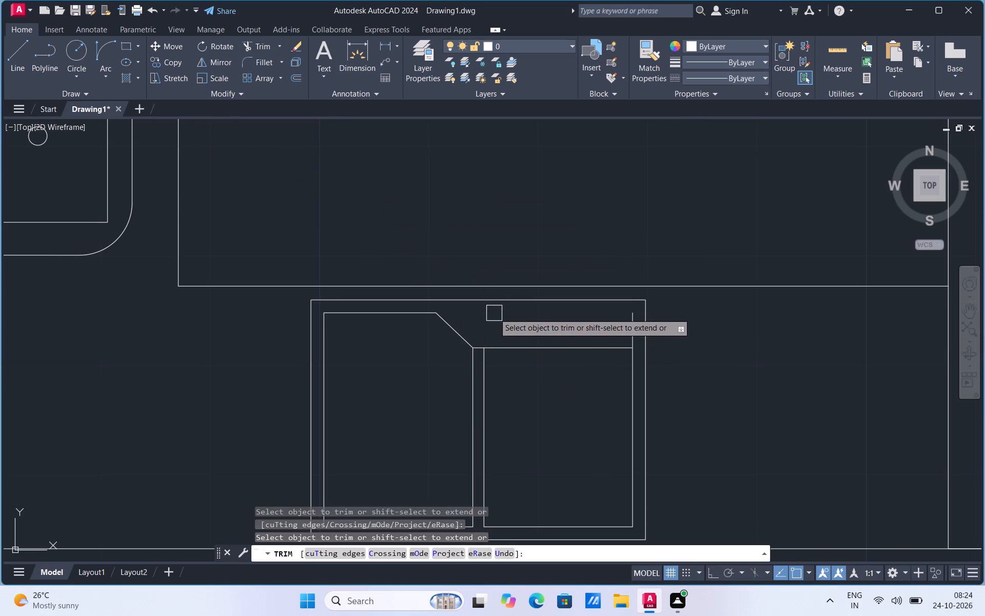
left_click(634, 328)
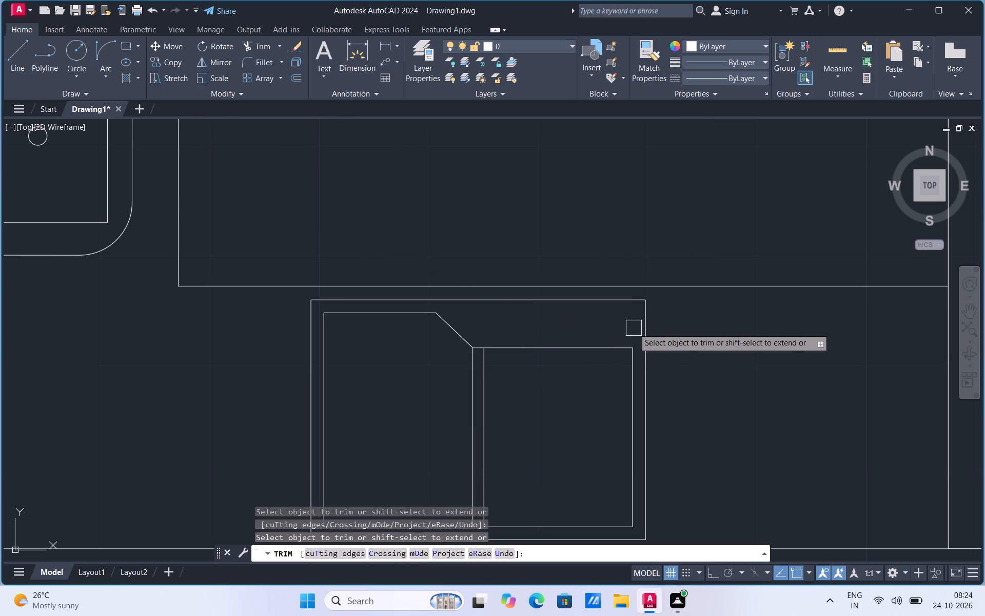
Draw a circle of about 1" radius just east of the diagonal and move it slightly northeast.
scroll(585, 334, "up", 1)
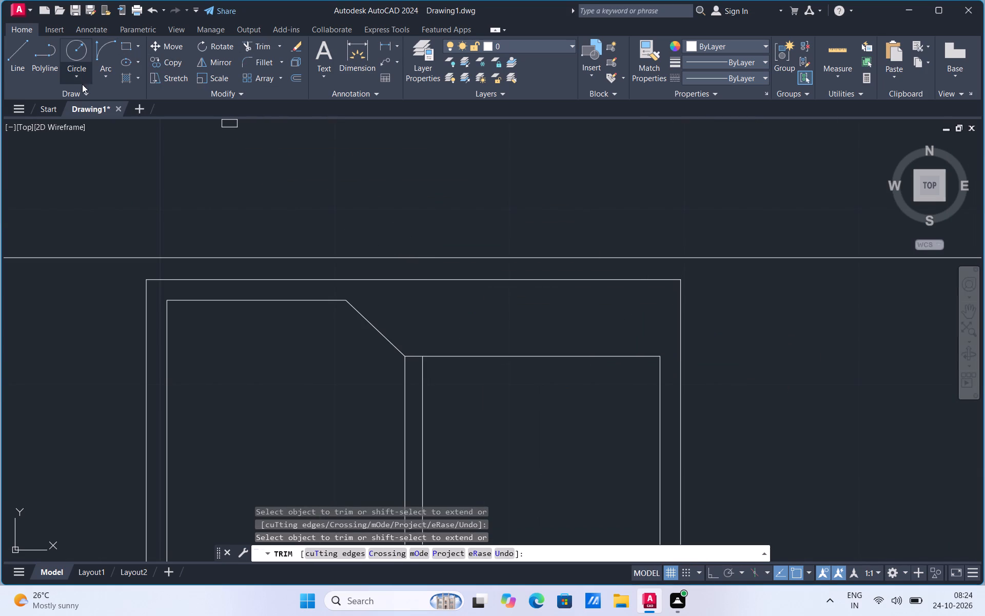
left_click(78, 81)
left_click(77, 90)
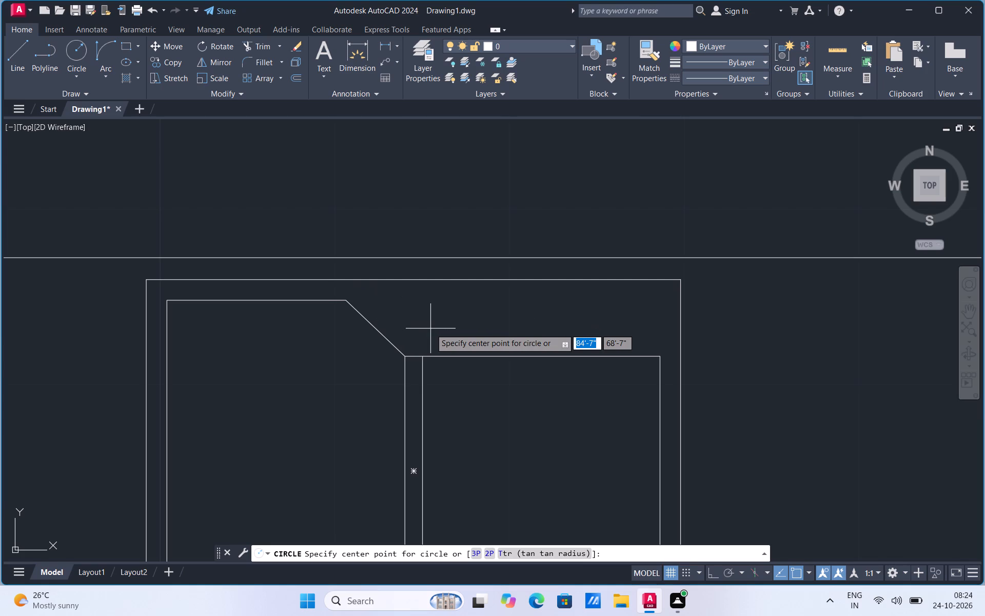
scroll(439, 330, "up", 1)
left_click(395, 327)
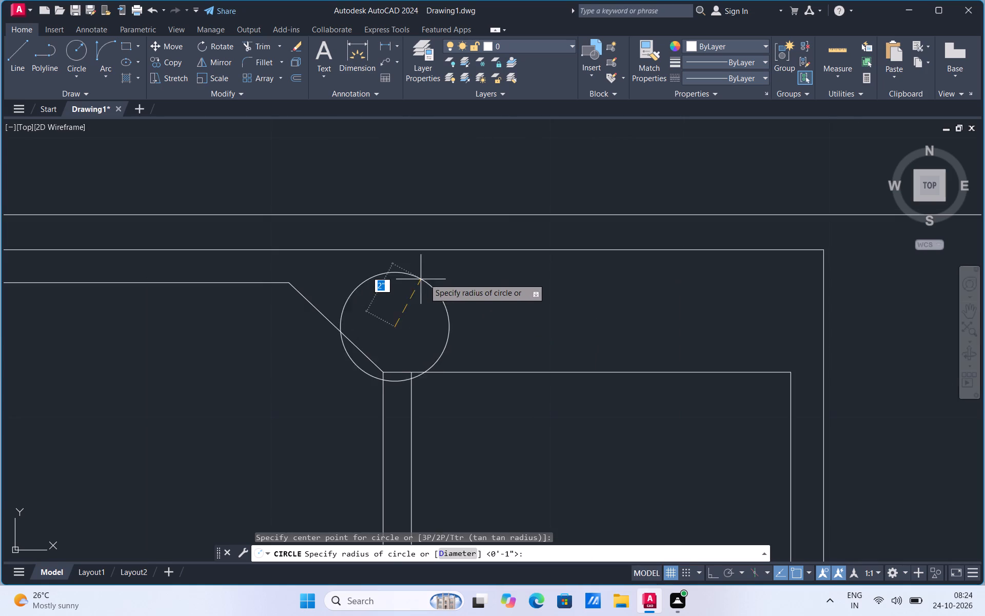
left_click(418, 308)
left_click(420, 302)
right_click(420, 302)
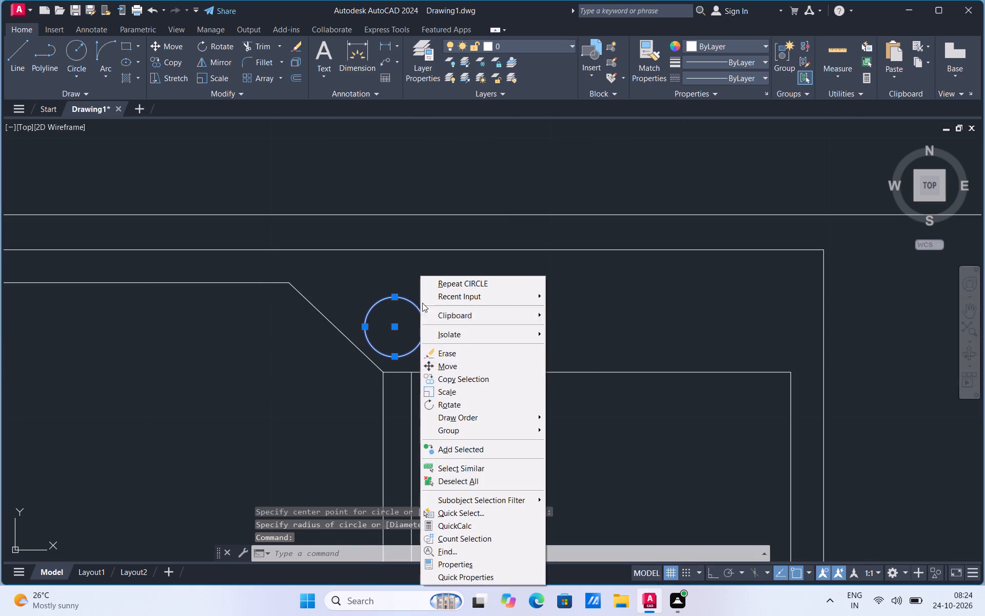
left_click(451, 363)
left_click(399, 332)
left_click(401, 317)
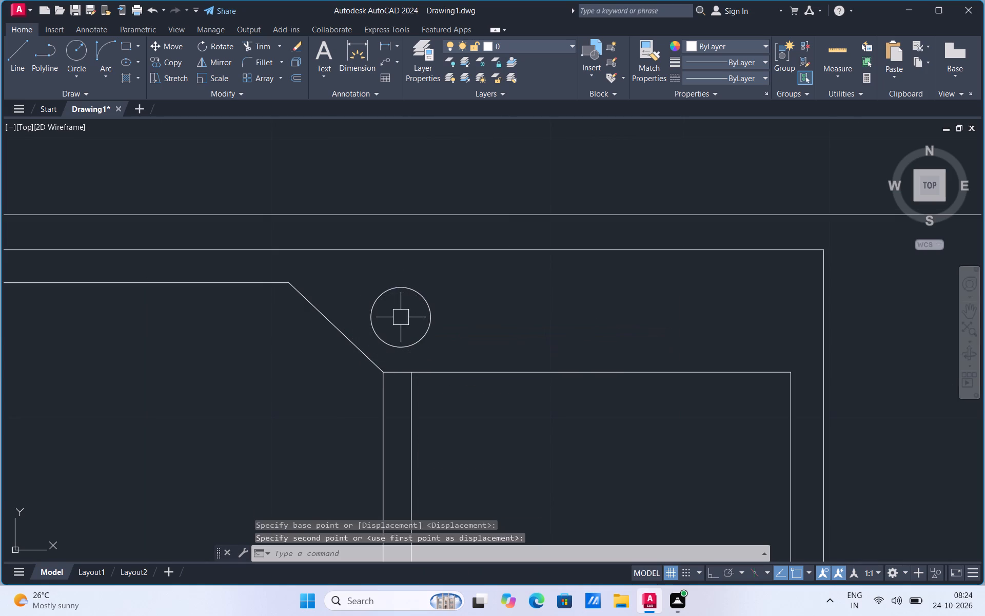
Copy the small circle four times eastward in a straight, roughly evenly spaced row along the north side of the east compartment.
left_click(429, 321)
right_click(429, 322)
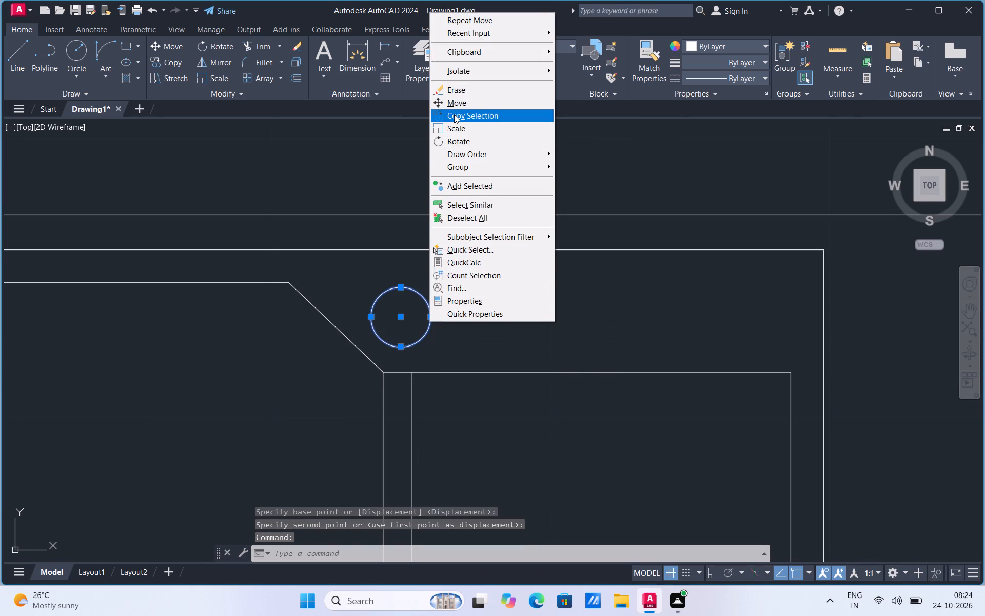
left_click(461, 114)
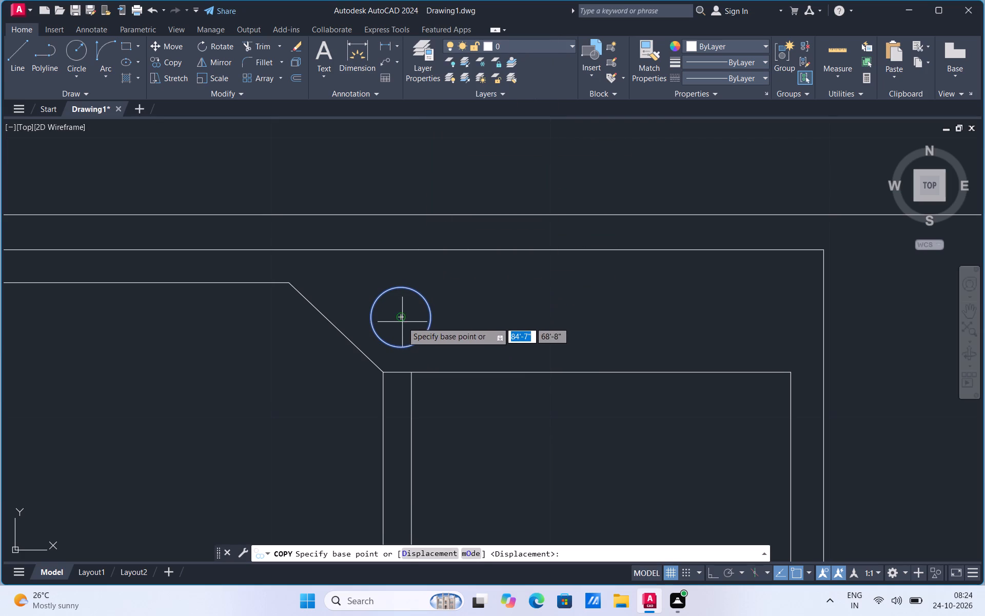
left_click(402, 319)
left_click(708, 569)
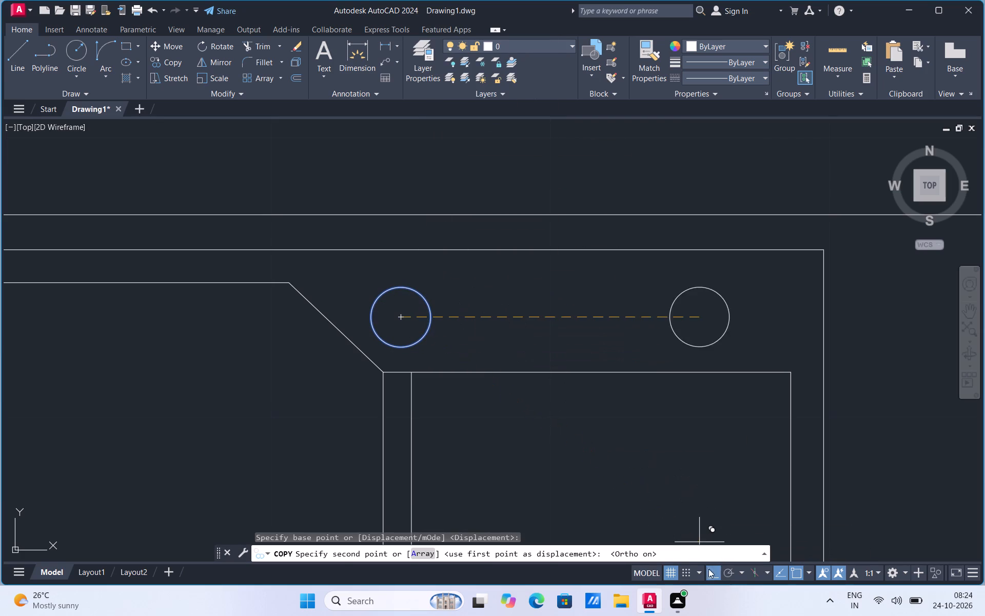
left_click(493, 299)
left_click(586, 299)
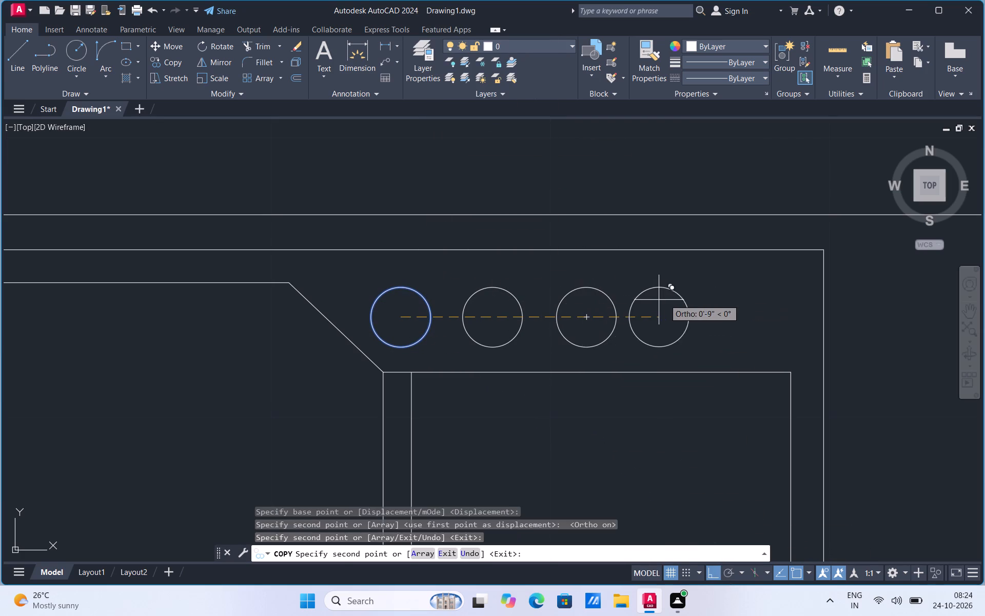
left_click(678, 299)
left_click(772, 300)
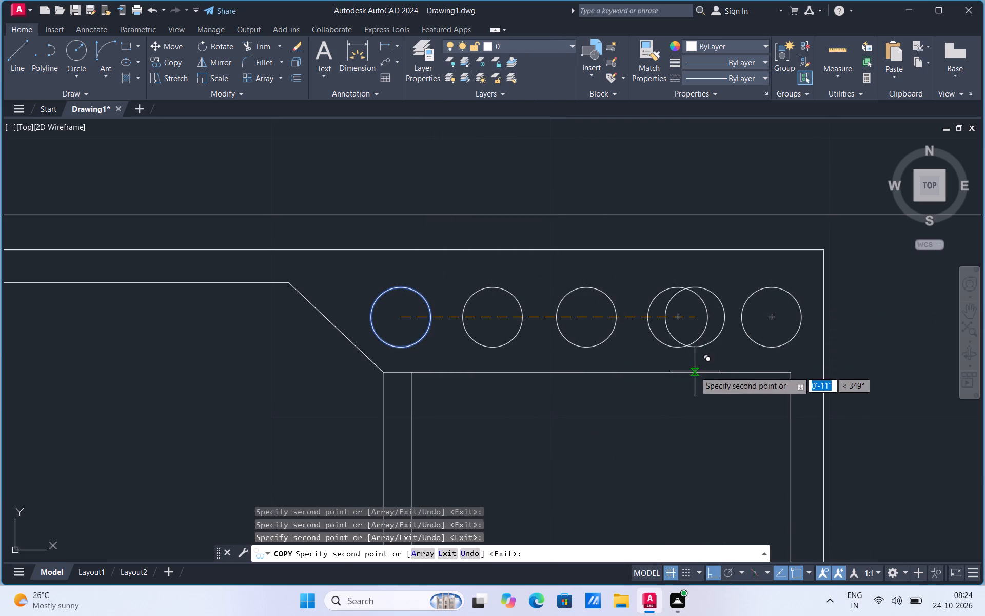
key("Escape")
Copy the east compartment's north edge to the midpoint of its east side and extend the copy to the west compartment's west edge.
scroll(604, 248, "down", 3)
scroll(606, 324, "up", 2)
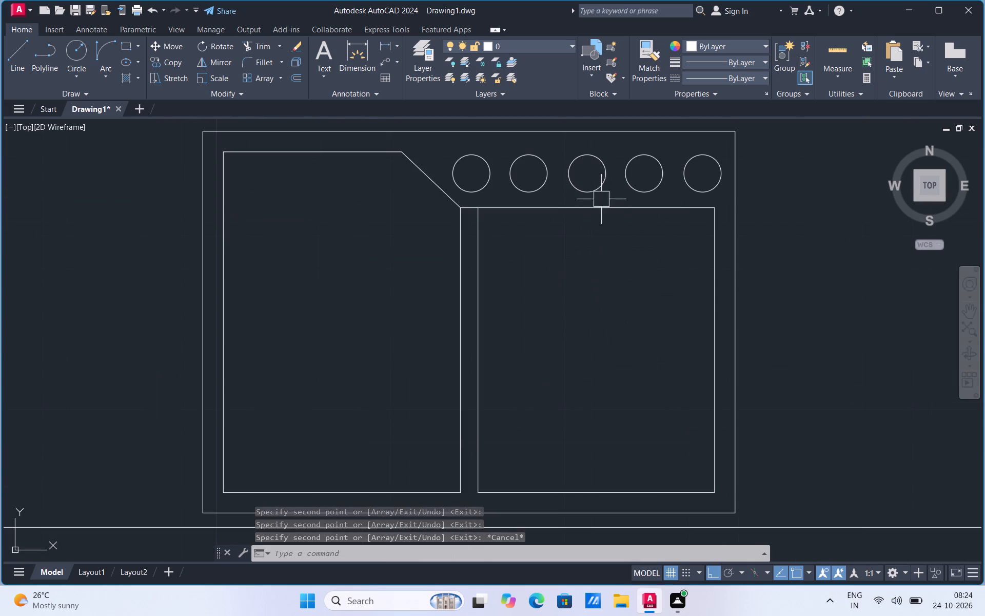
left_click(600, 209)
right_click(600, 209)
left_click(646, 318)
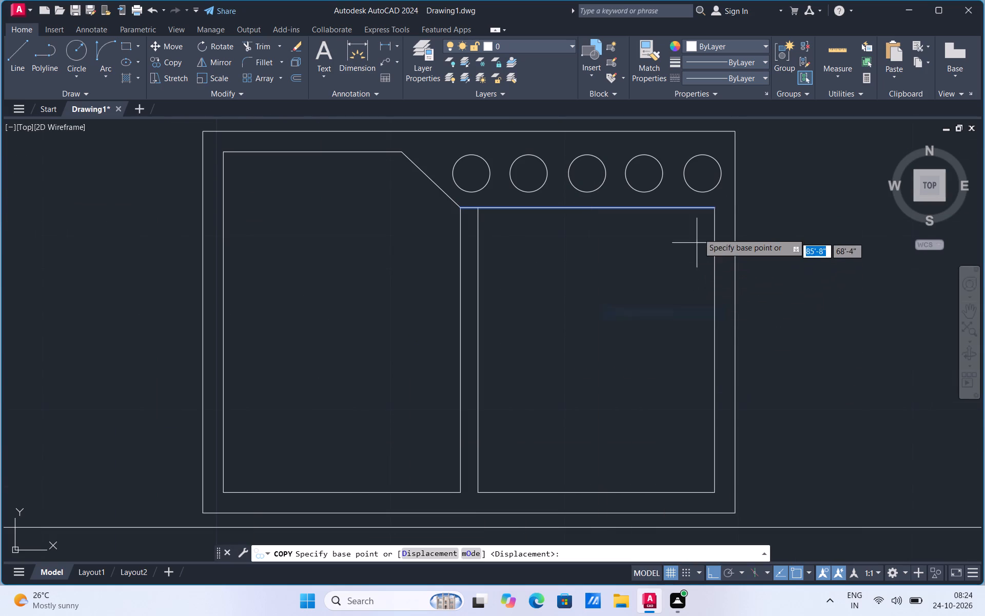
left_click_drag(714, 205, 714, 211)
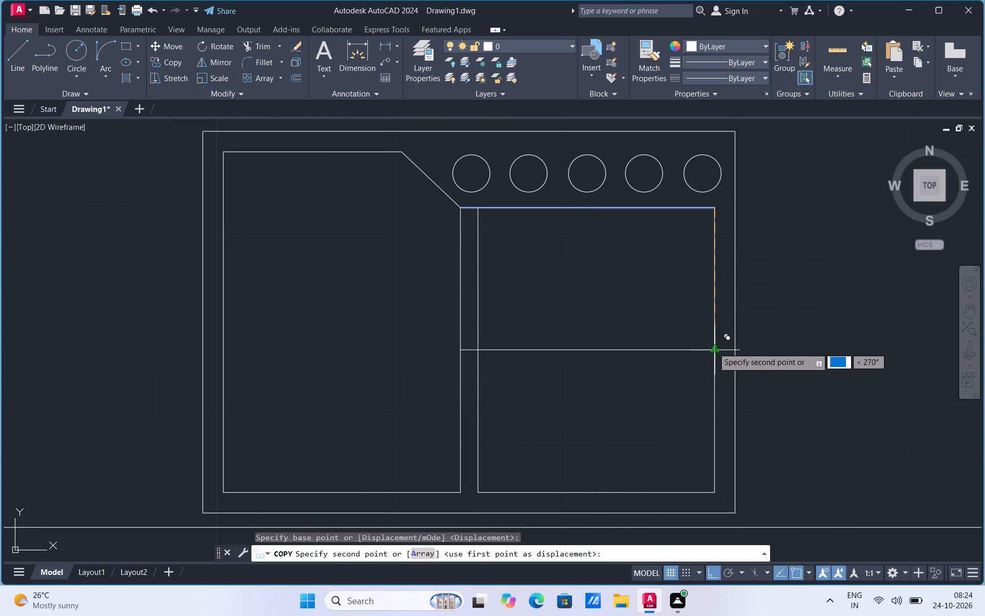
left_click(713, 348)
key("Escape")
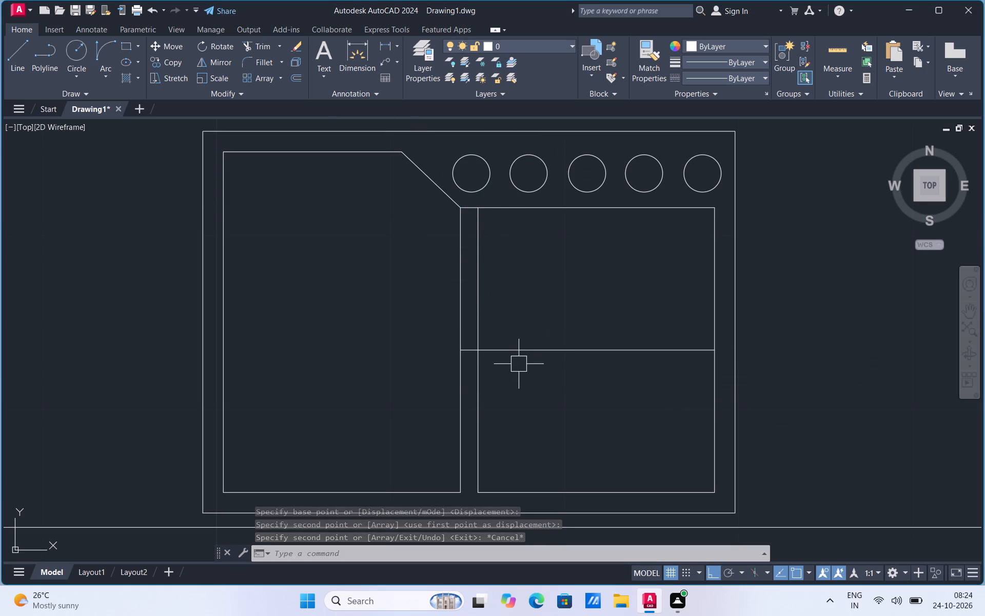
type("EX")
left_click_drag(542, 415, 539, 411)
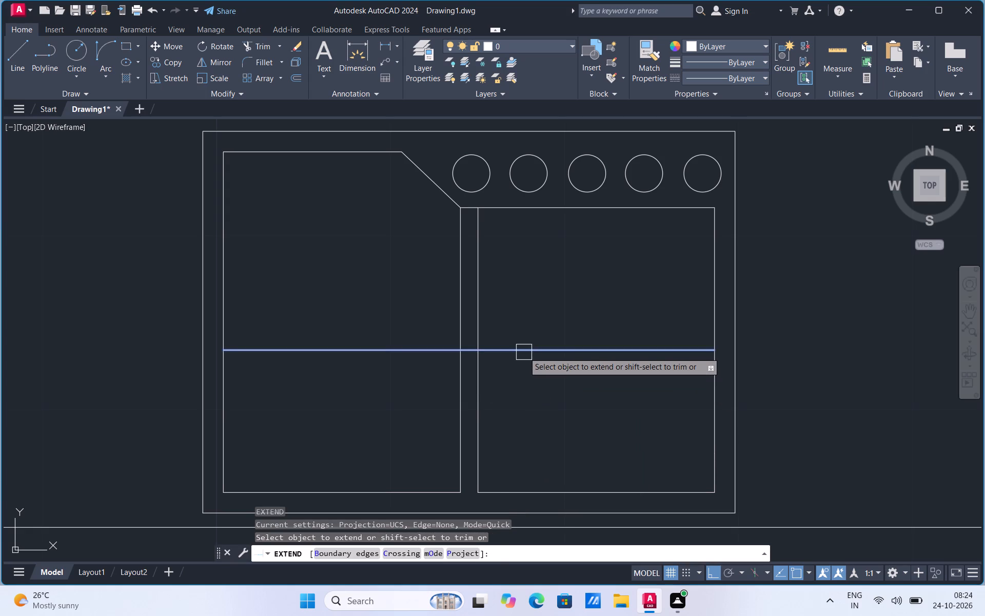
left_click(524, 352)
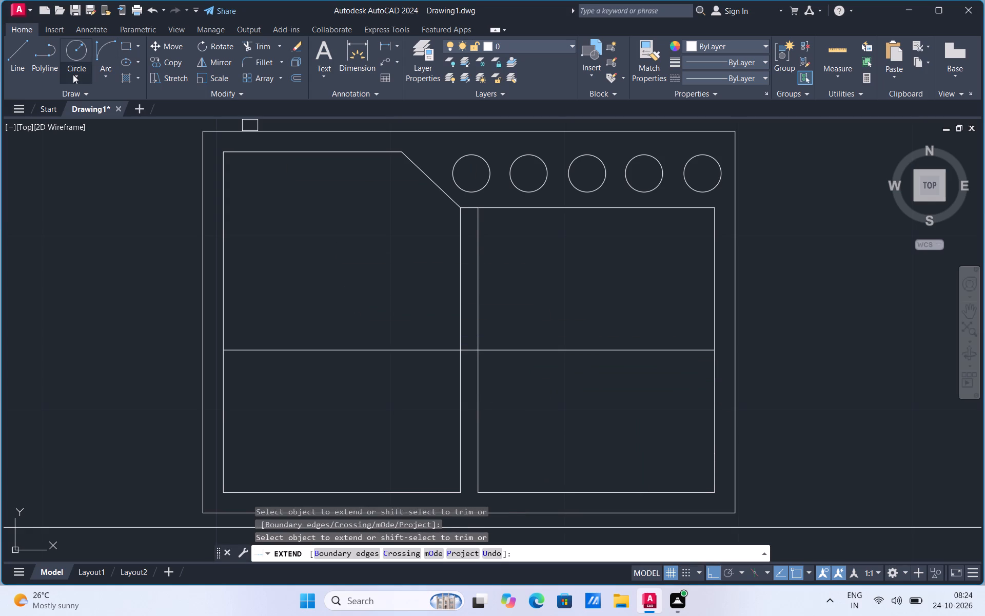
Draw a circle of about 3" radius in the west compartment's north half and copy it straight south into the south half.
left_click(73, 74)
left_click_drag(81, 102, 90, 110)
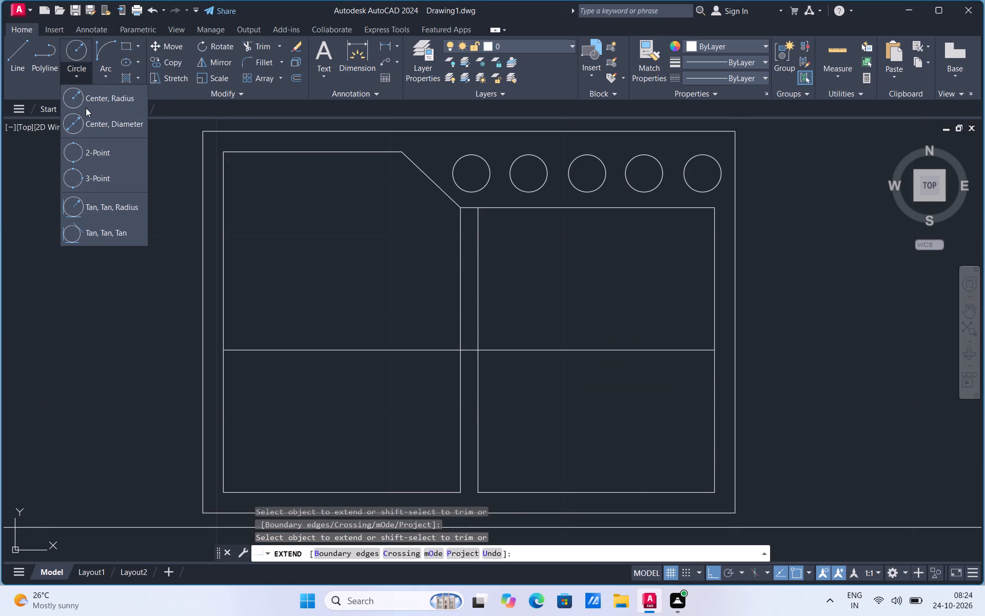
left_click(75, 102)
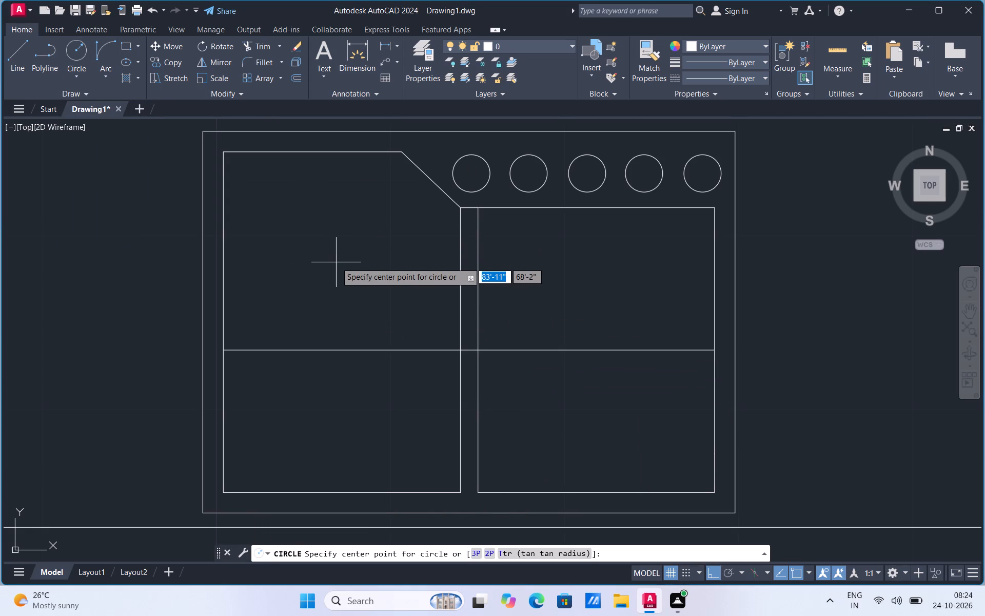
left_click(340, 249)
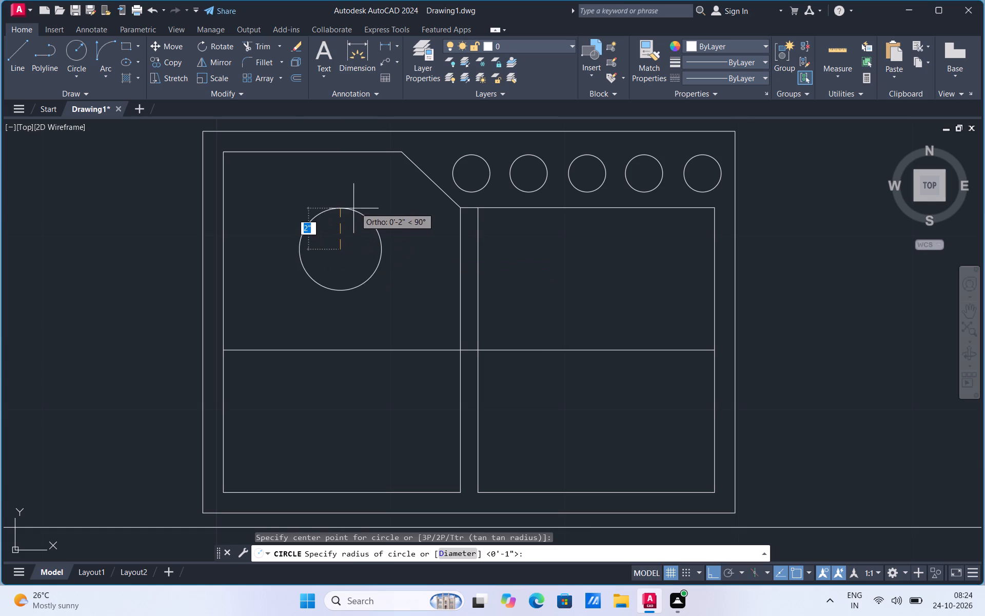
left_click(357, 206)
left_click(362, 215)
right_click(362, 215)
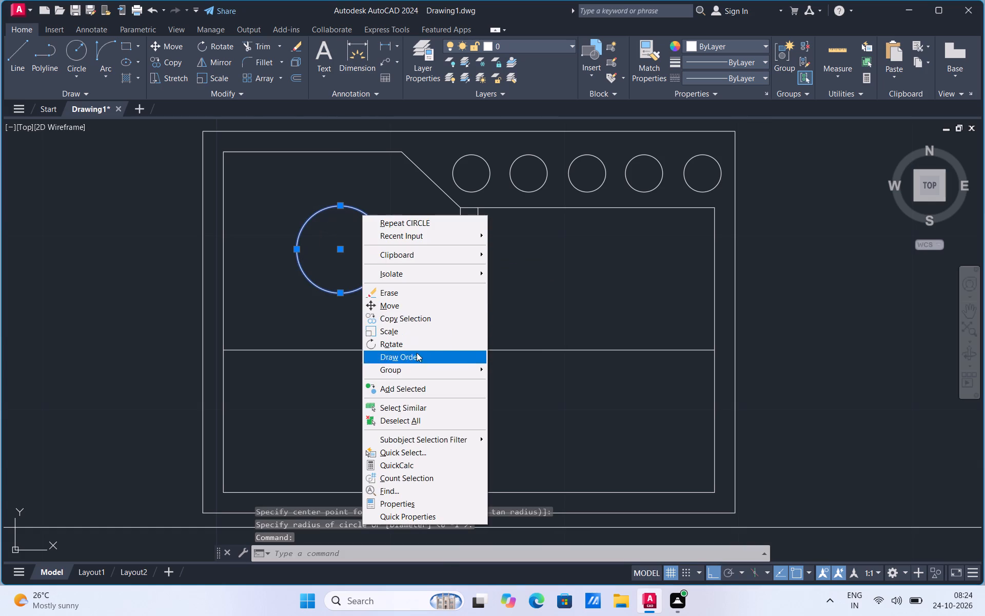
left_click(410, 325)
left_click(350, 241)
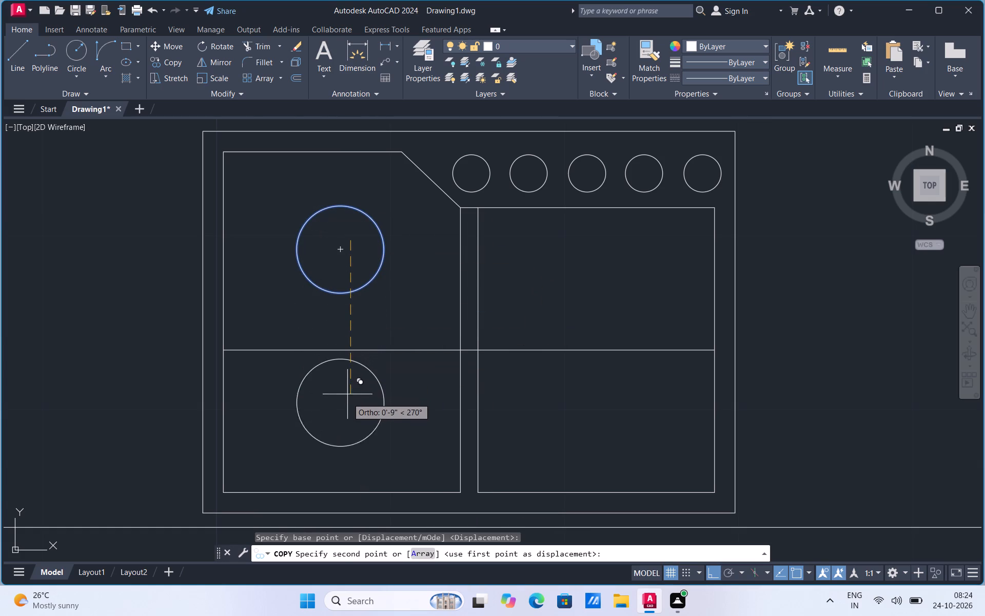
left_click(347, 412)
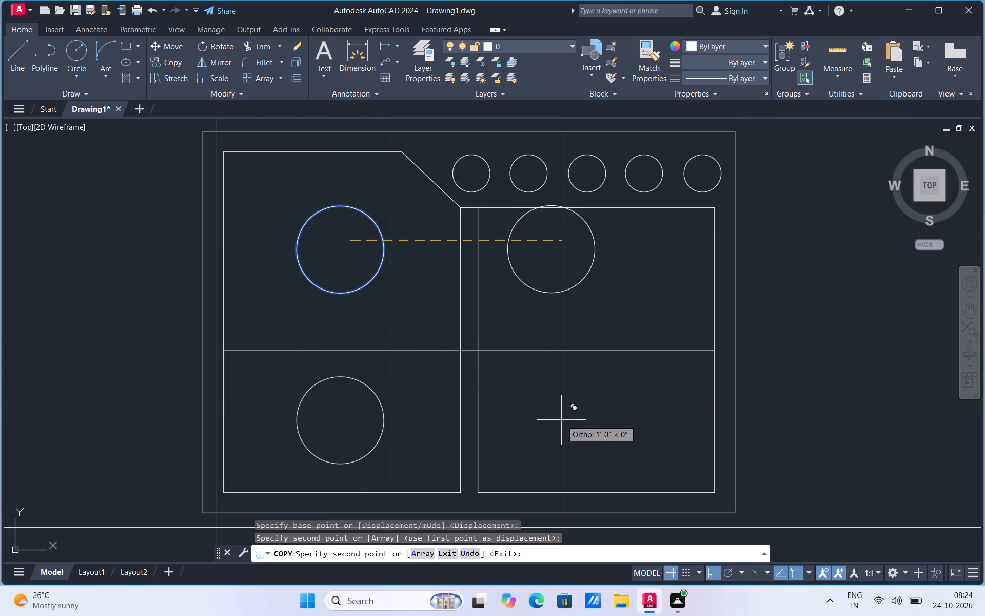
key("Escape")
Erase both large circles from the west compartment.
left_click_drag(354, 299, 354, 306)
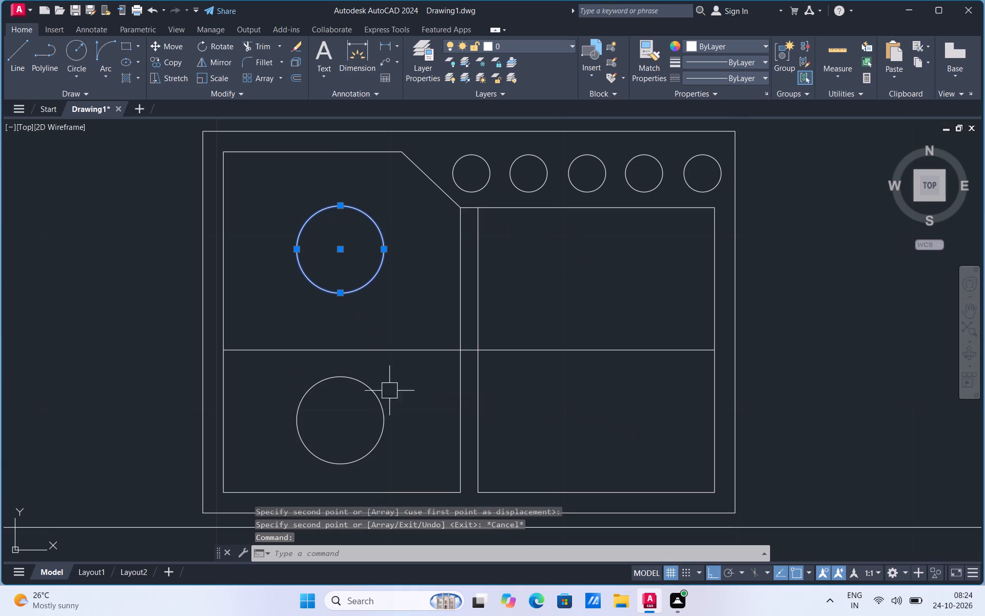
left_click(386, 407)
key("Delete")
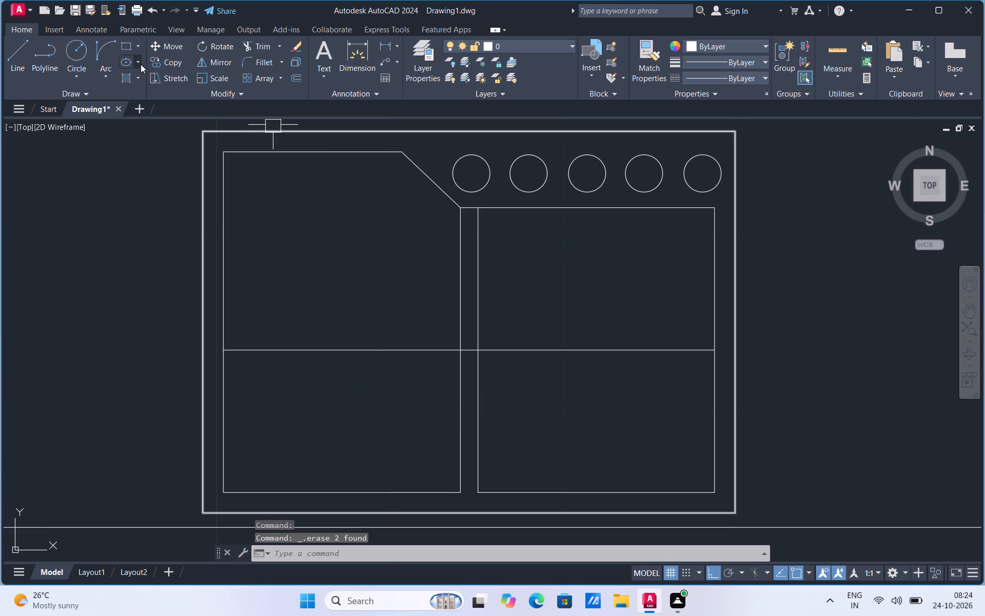
Draw a single circle, roughly half the erased ones' size, near the middle of the west compartment's north half.
left_click(79, 80)
left_click(85, 104)
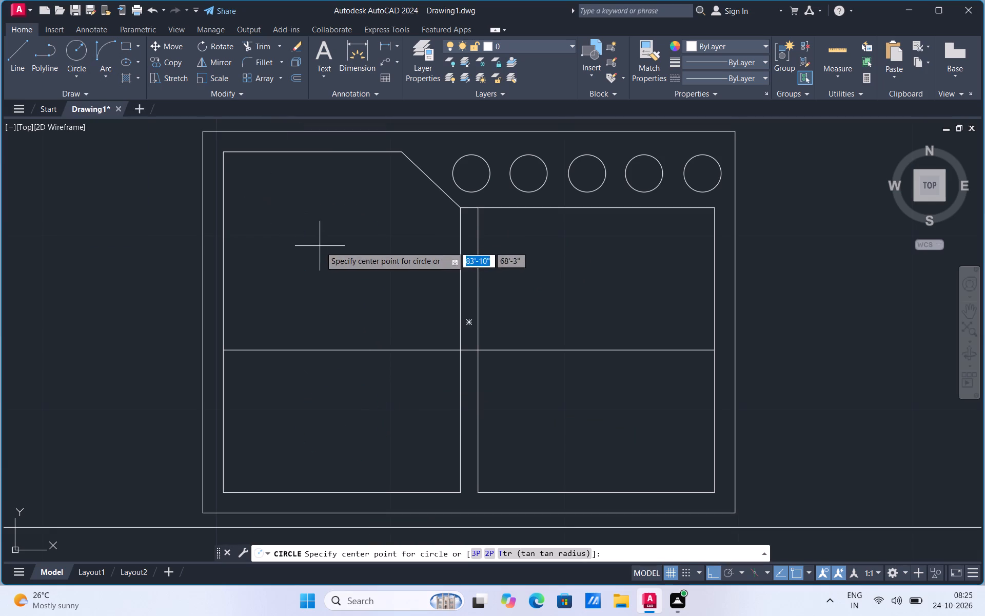
left_click(335, 258)
left_click(345, 235)
left_click(348, 242)
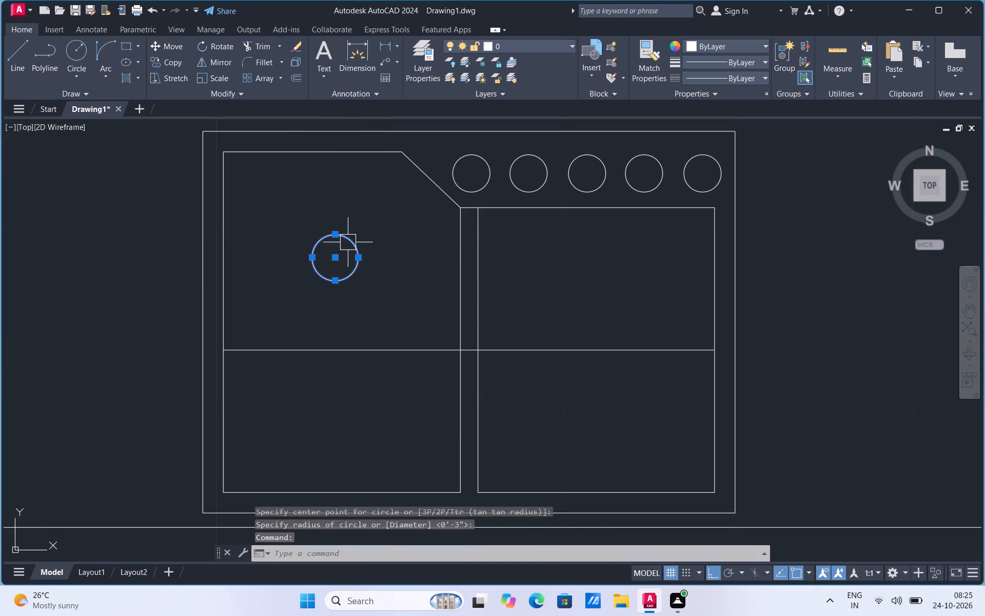
Copy the small circle into the west compartment's south half and into both halves of the east compartment.
right_click(348, 242)
left_click(396, 346)
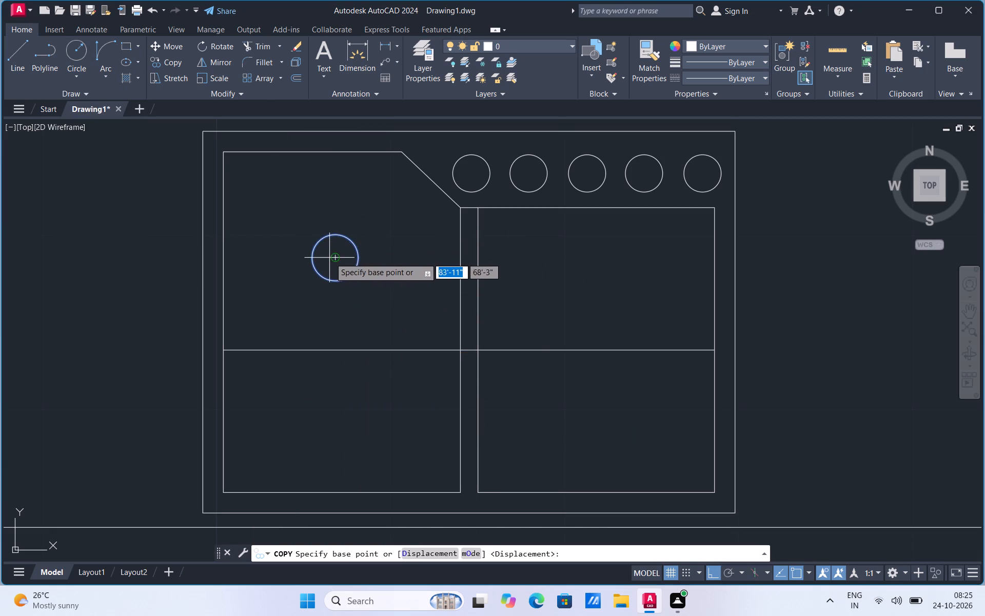
left_click(330, 258)
left_click(340, 423)
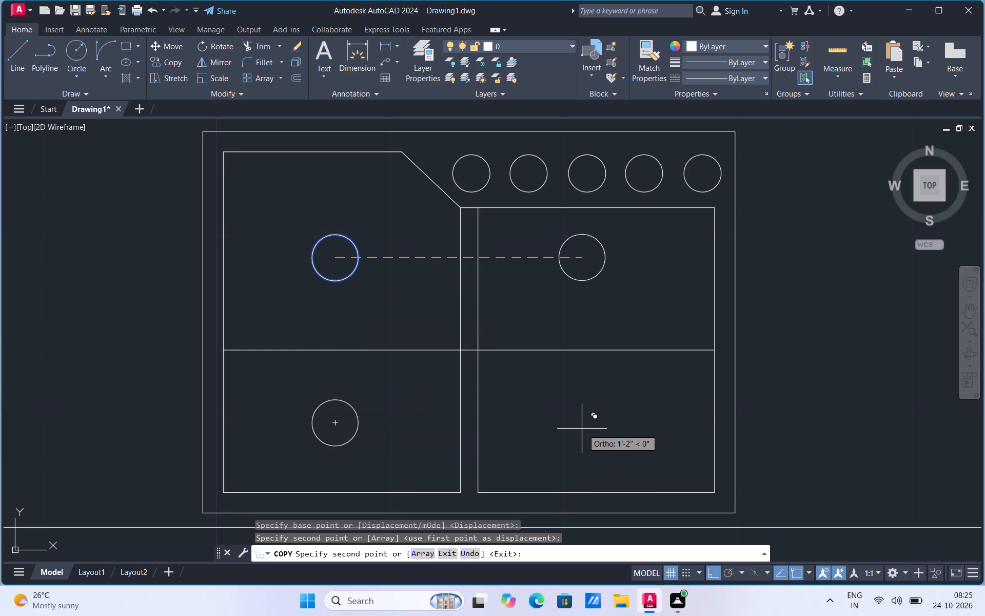
left_click(584, 428)
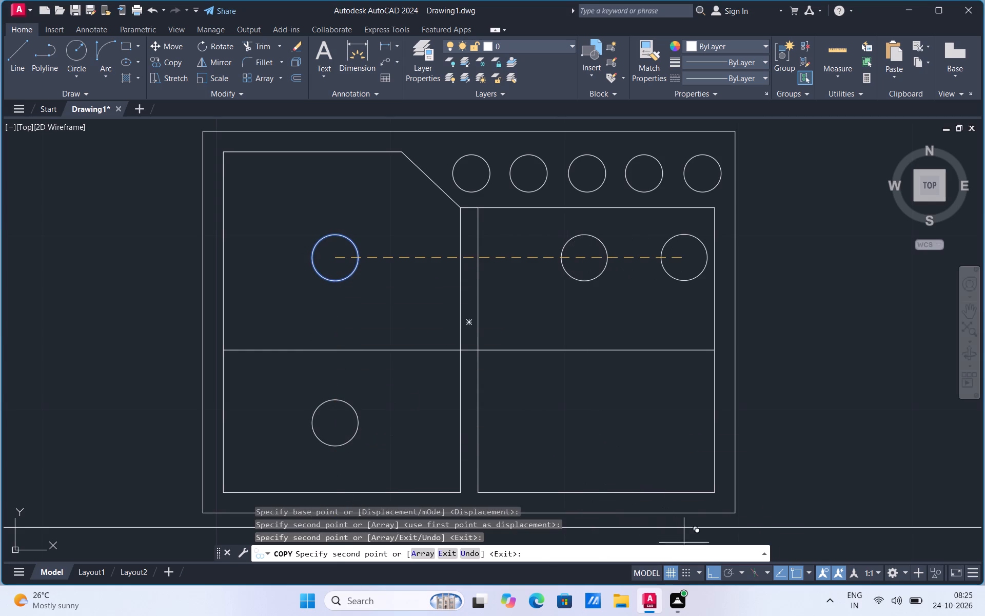
left_click(712, 566)
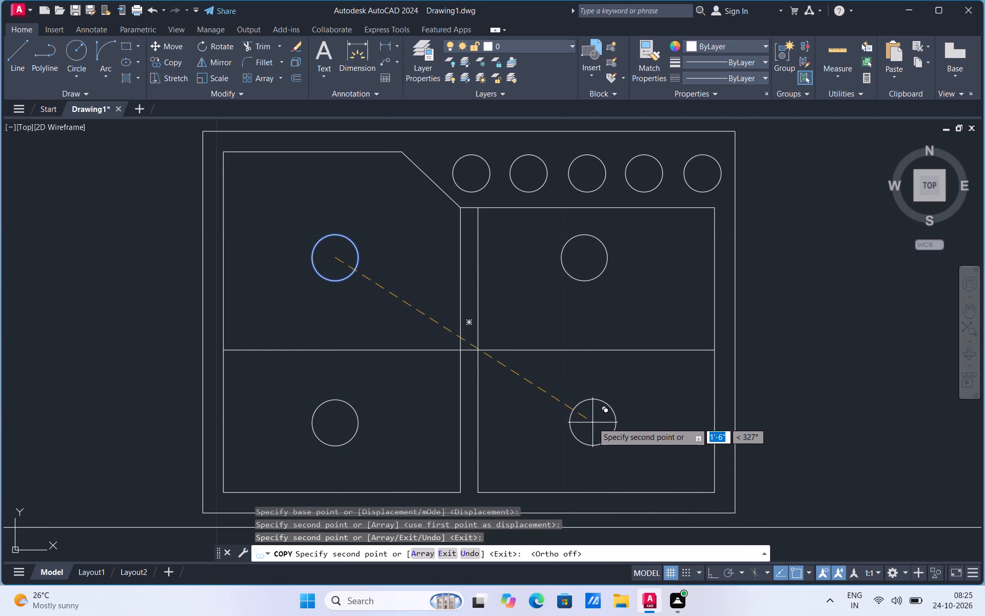
left_click(593, 424)
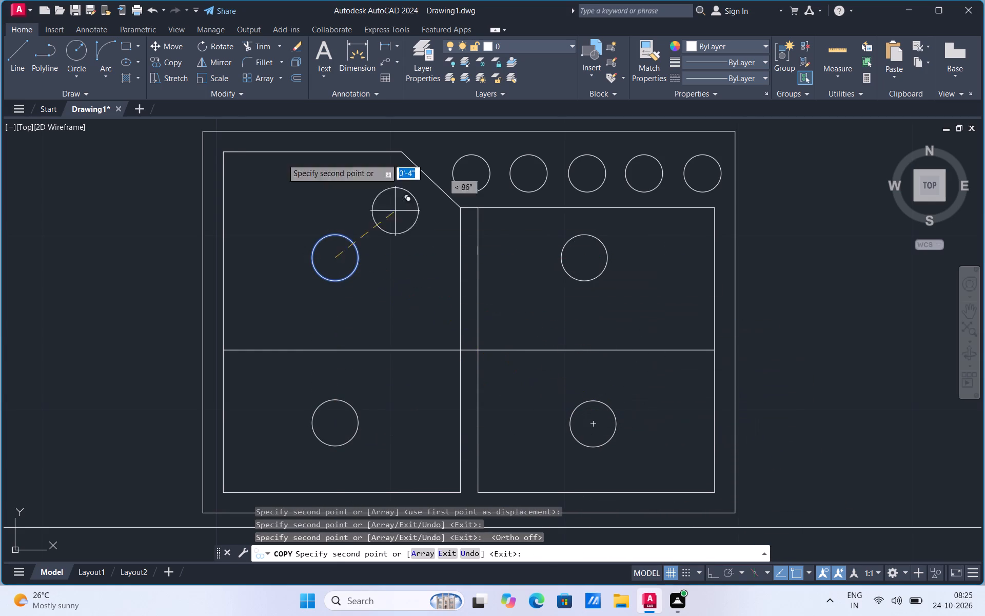
Draw lines from the northwest circle to the west edge, to the north edge and south to the southwest circle.
left_click(22, 72)
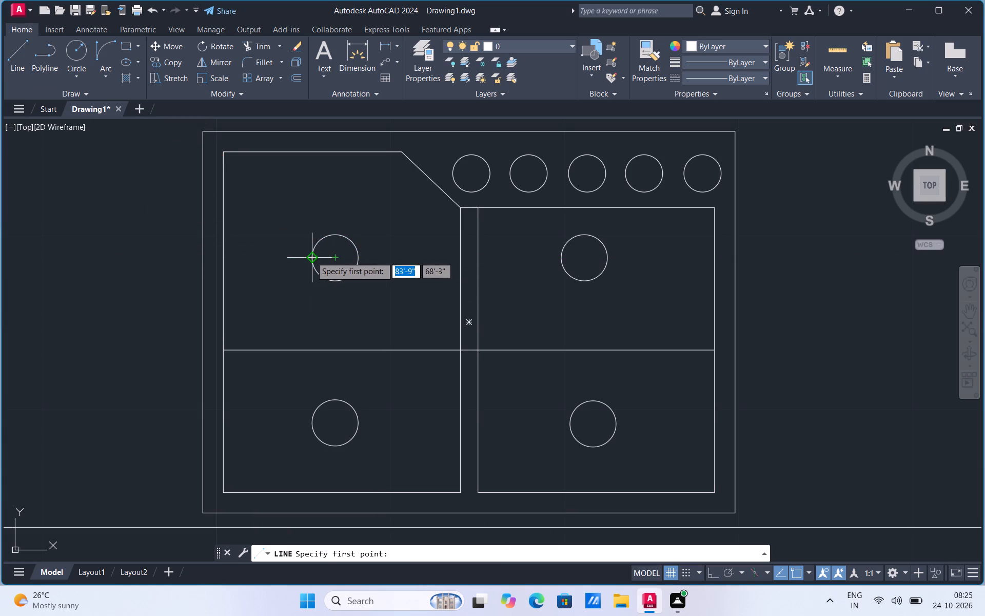
left_click(311, 257)
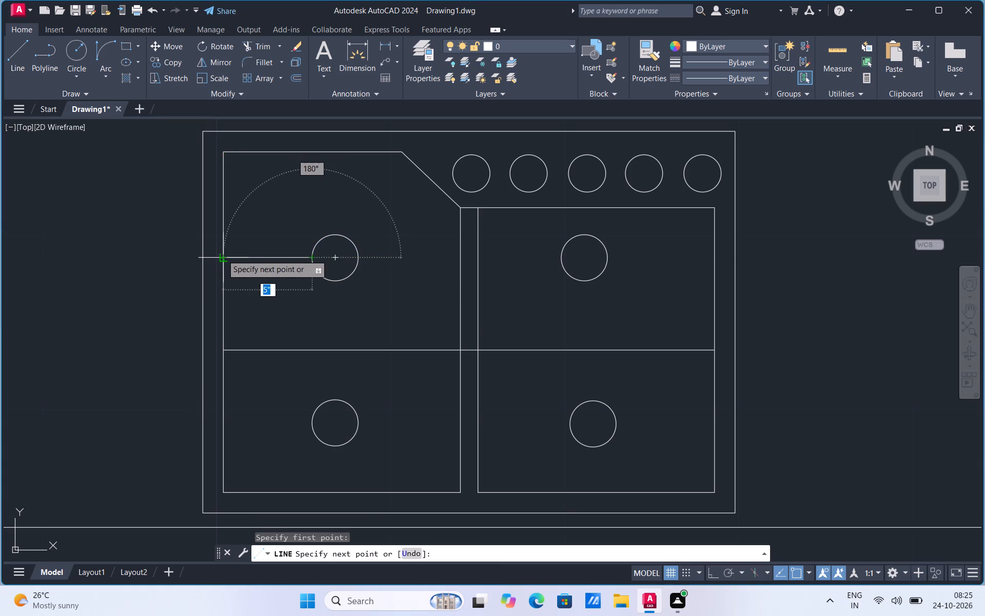
left_click(222, 255)
left_click_drag(21, 68, 22, 72)
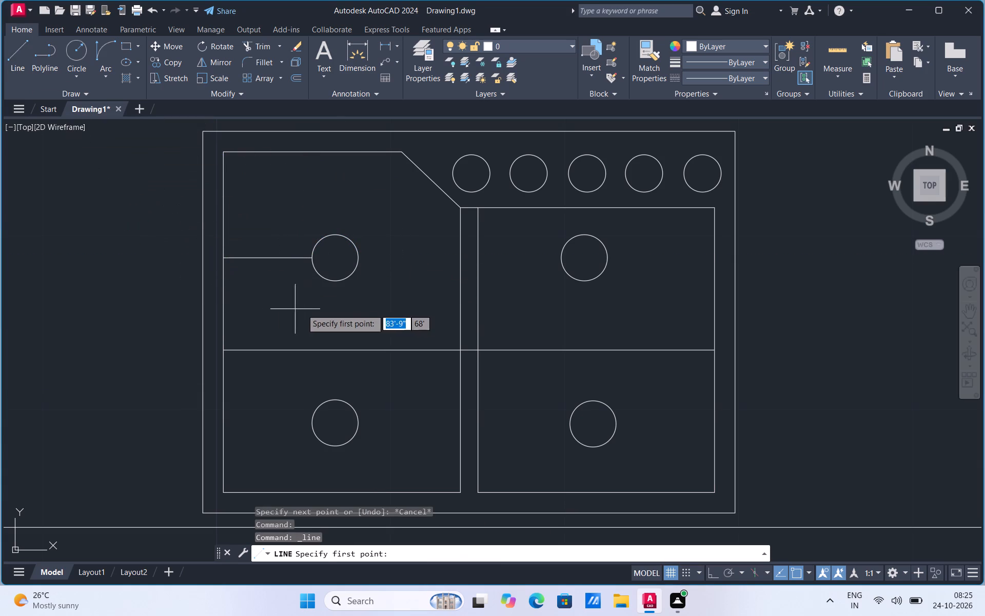
left_click(334, 284)
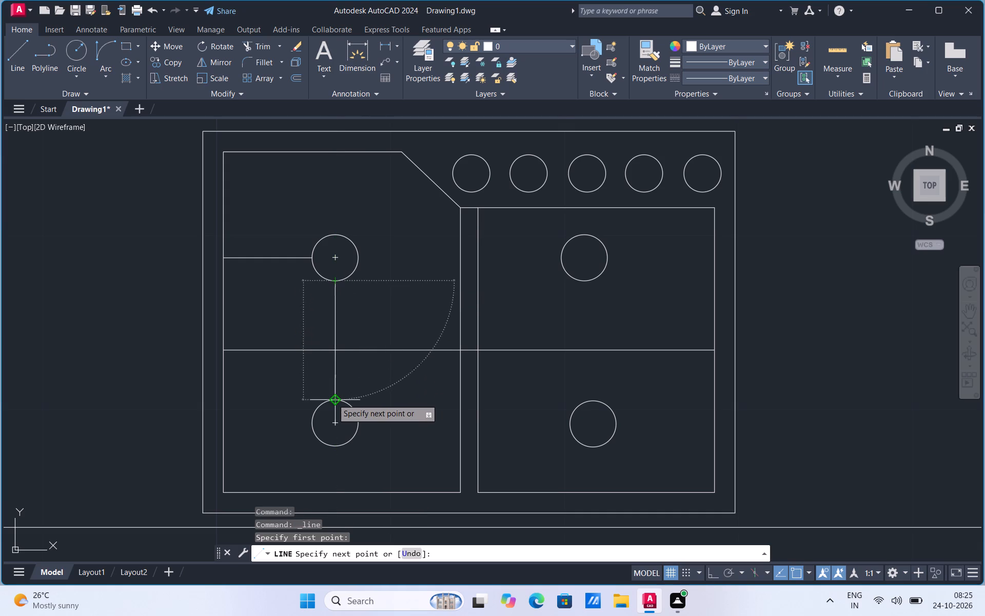
left_click(332, 399)
left_click(17, 58)
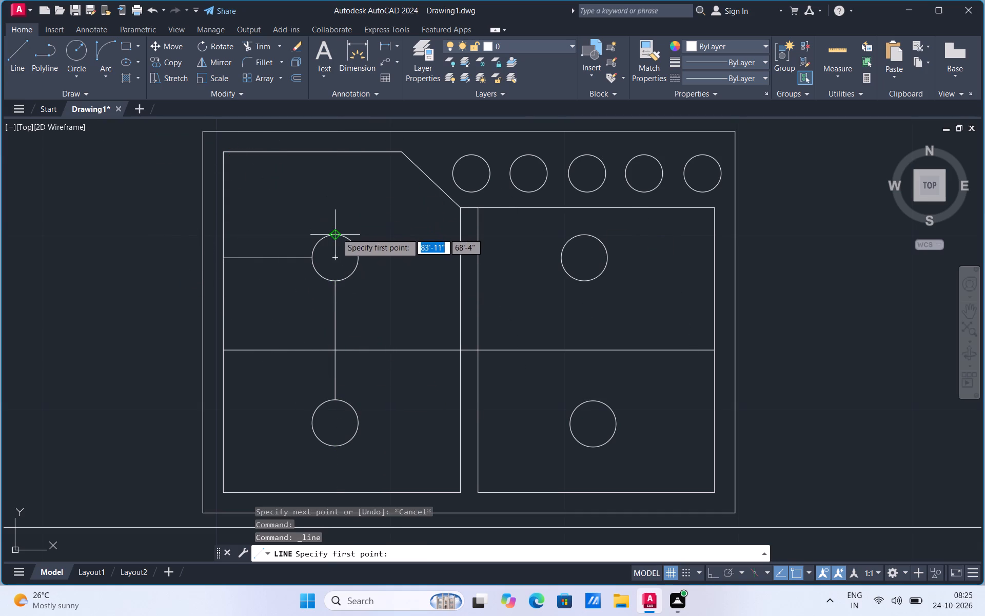
left_click_drag(337, 233, 337, 224)
left_click(337, 153)
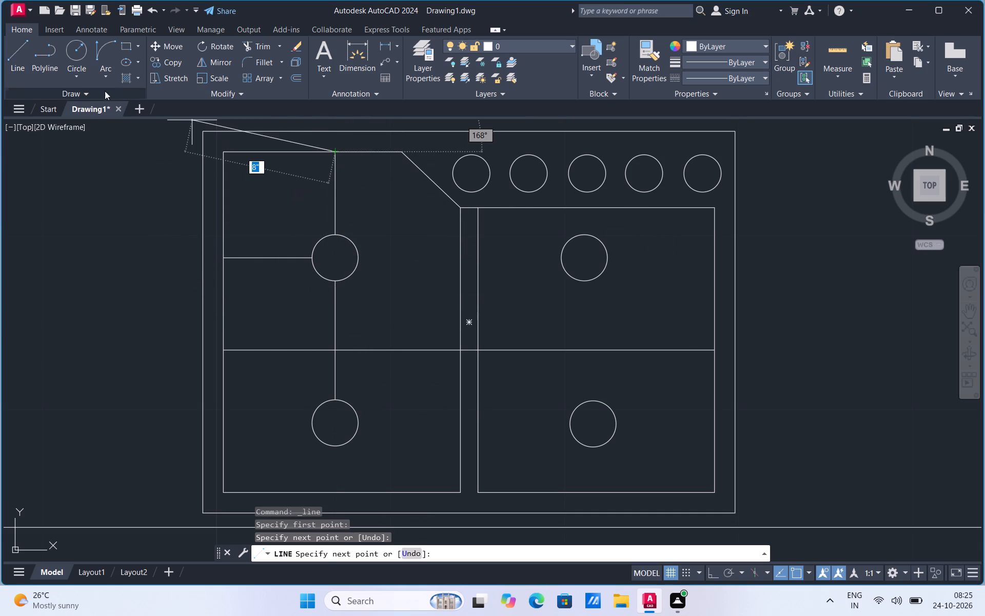
Draw lines from both west circles to their east counterparts, and from the southwest circle to the west edge.
left_click(17, 68)
left_click(359, 258)
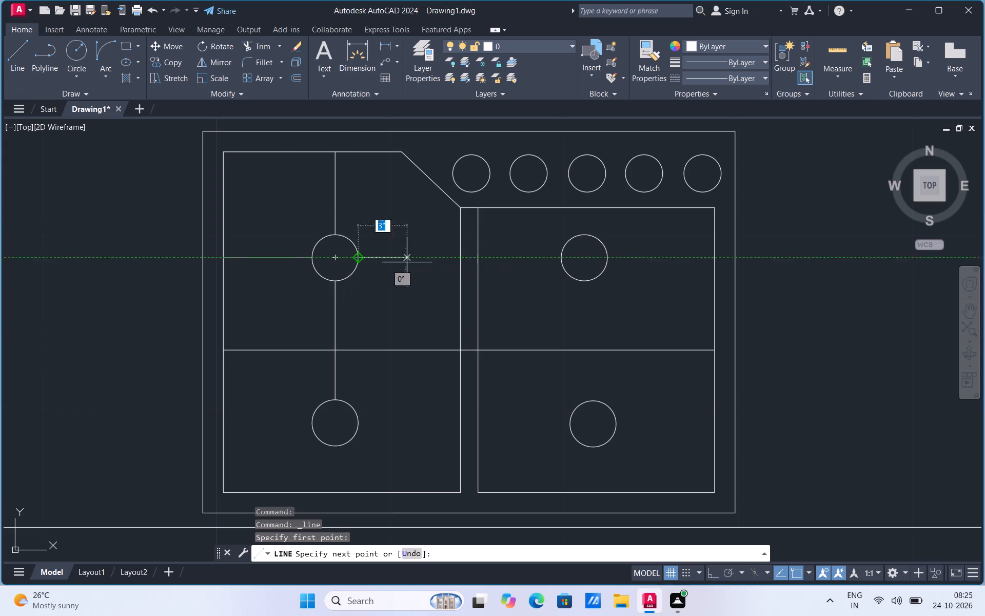
left_click(559, 258)
left_click(17, 65)
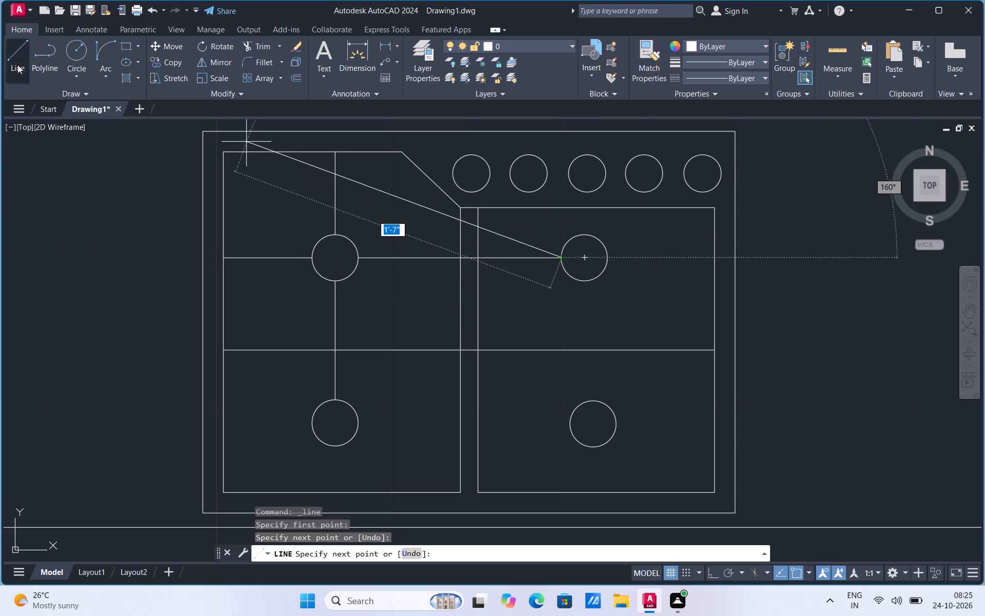
left_click(358, 421)
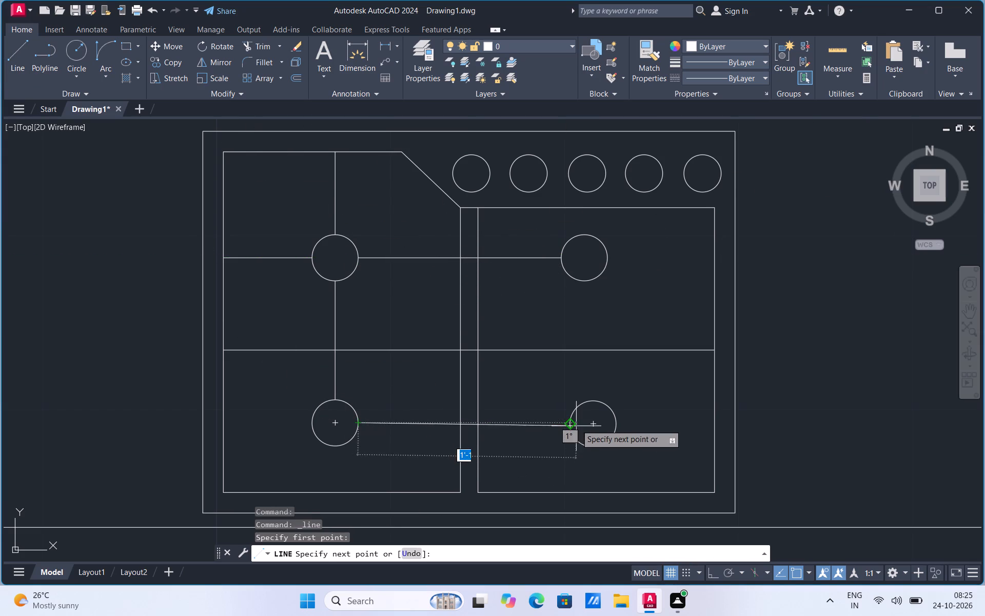
left_click(575, 425)
left_click(5, 65)
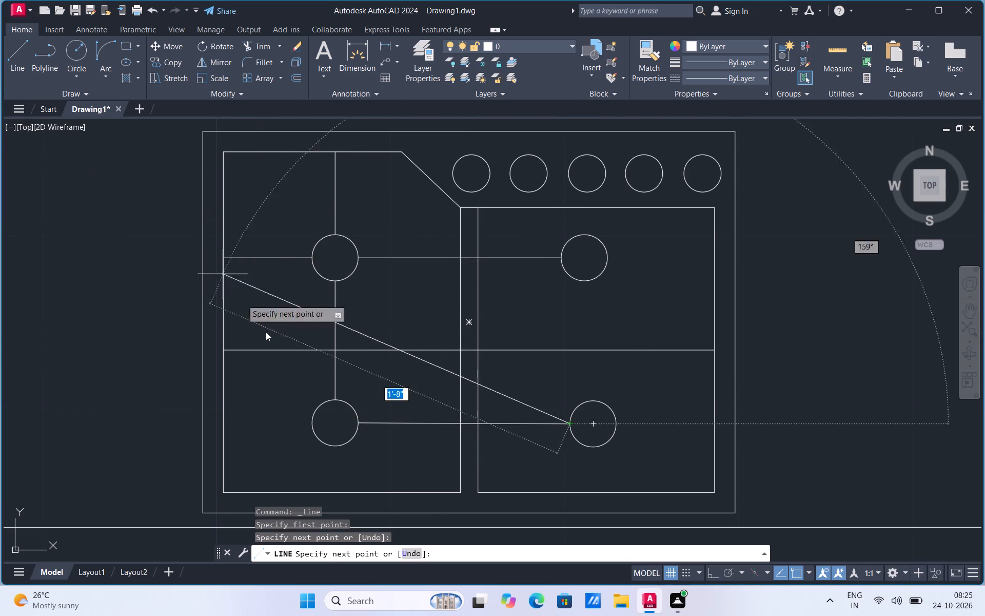
left_click_drag(19, 63, 21, 71)
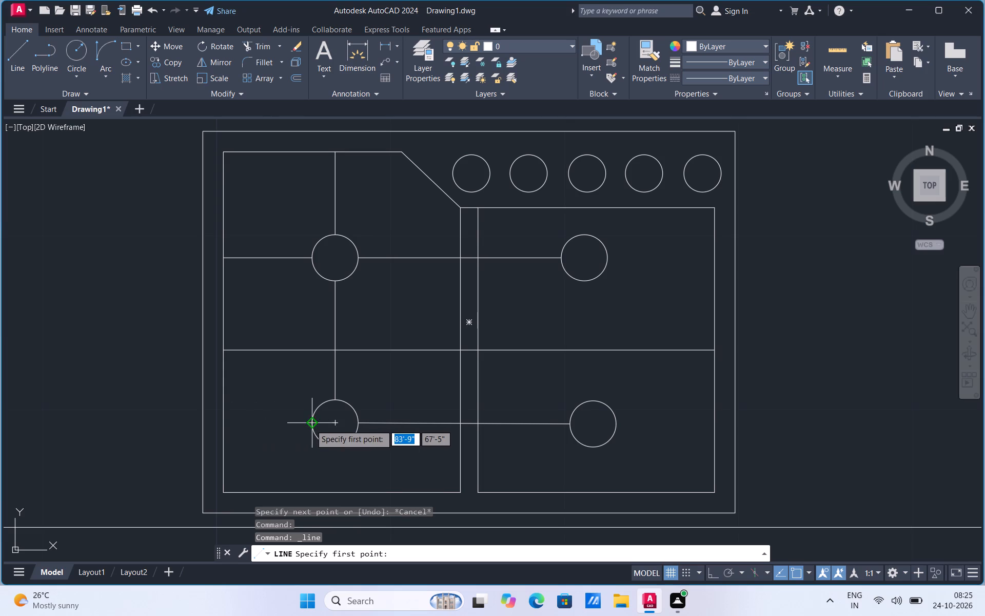
left_click(311, 425)
left_click(226, 418)
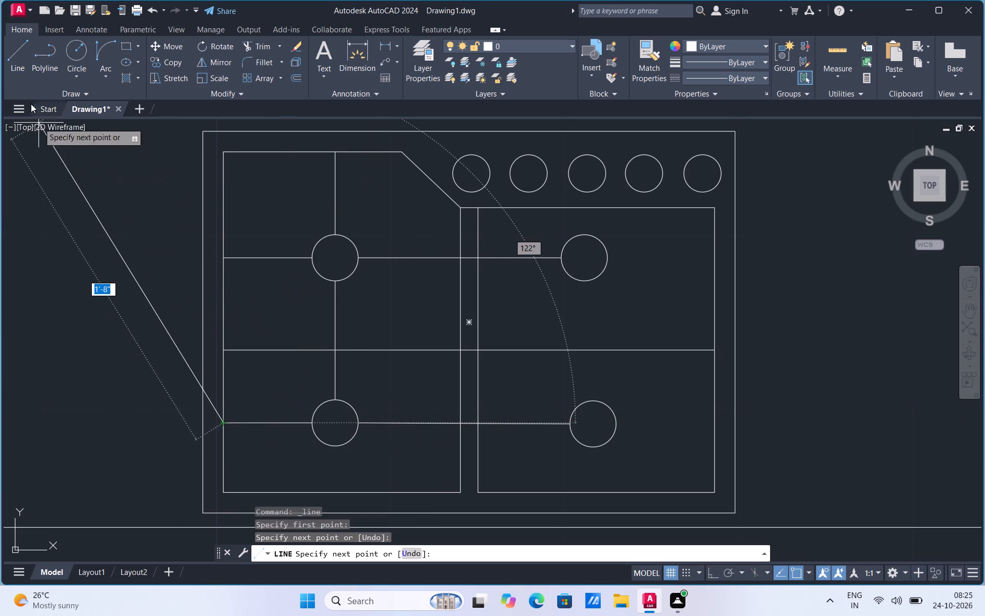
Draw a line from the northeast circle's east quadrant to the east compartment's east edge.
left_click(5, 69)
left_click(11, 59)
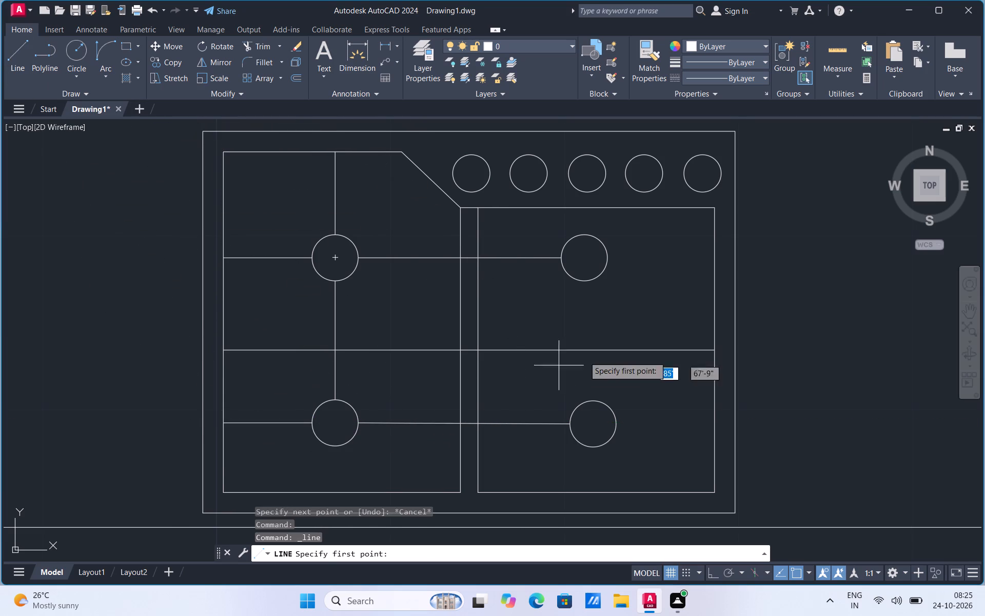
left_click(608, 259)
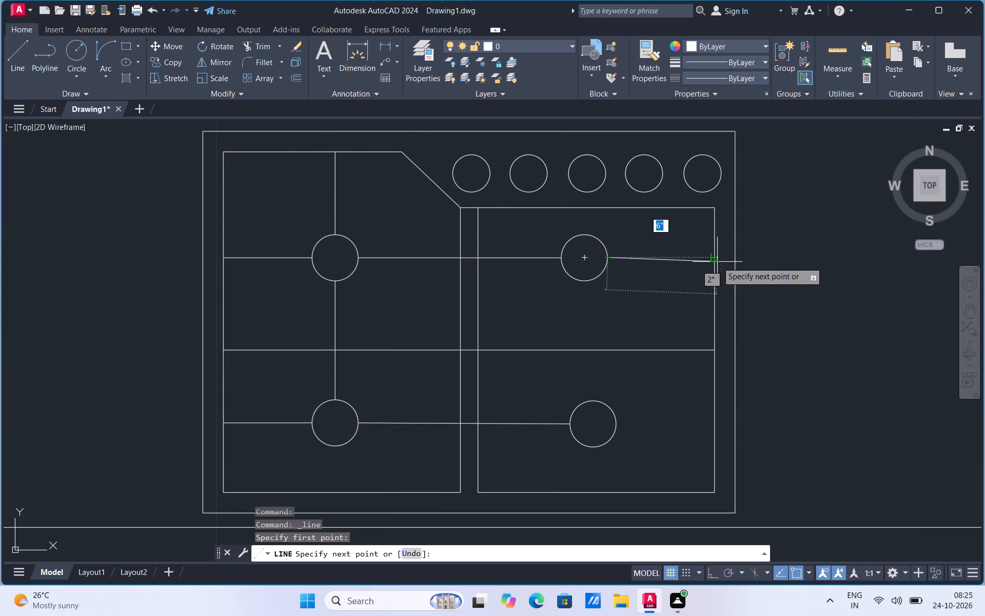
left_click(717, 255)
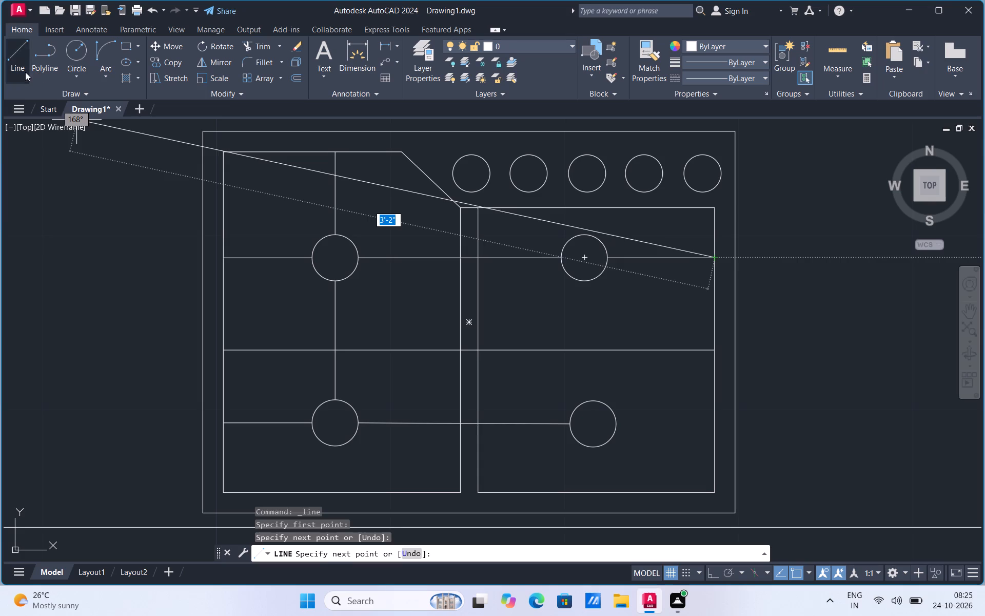
Draw a line from the southwest circle's south quadrant to the west compartment's south edge.
left_click(25, 72)
left_click(337, 446)
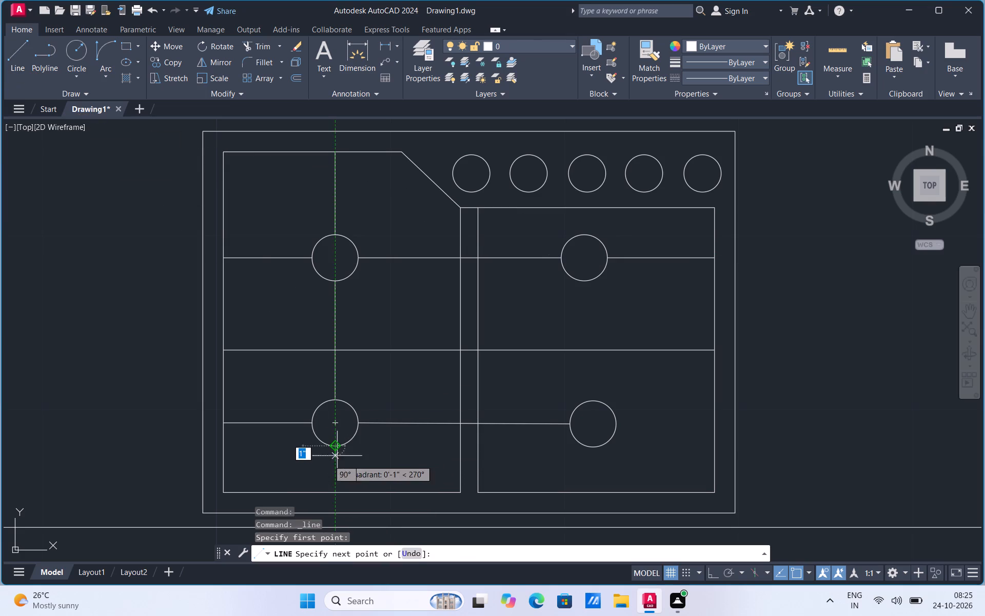
left_click(336, 493)
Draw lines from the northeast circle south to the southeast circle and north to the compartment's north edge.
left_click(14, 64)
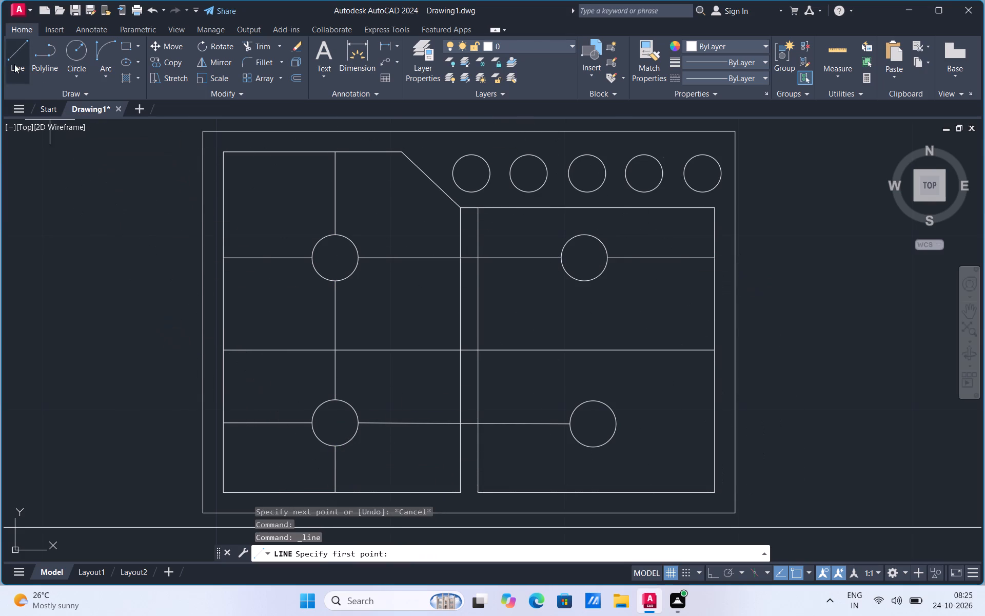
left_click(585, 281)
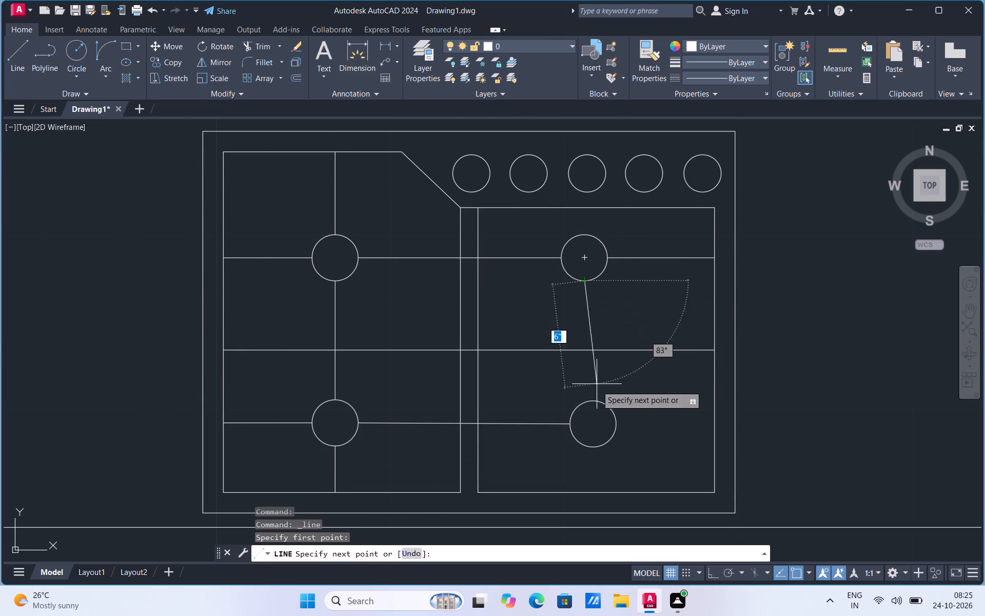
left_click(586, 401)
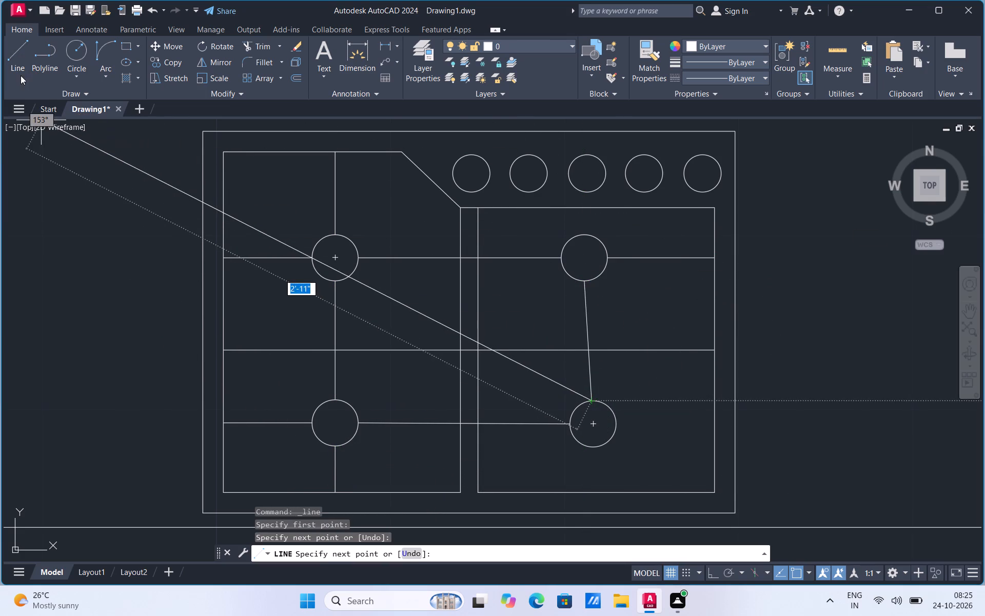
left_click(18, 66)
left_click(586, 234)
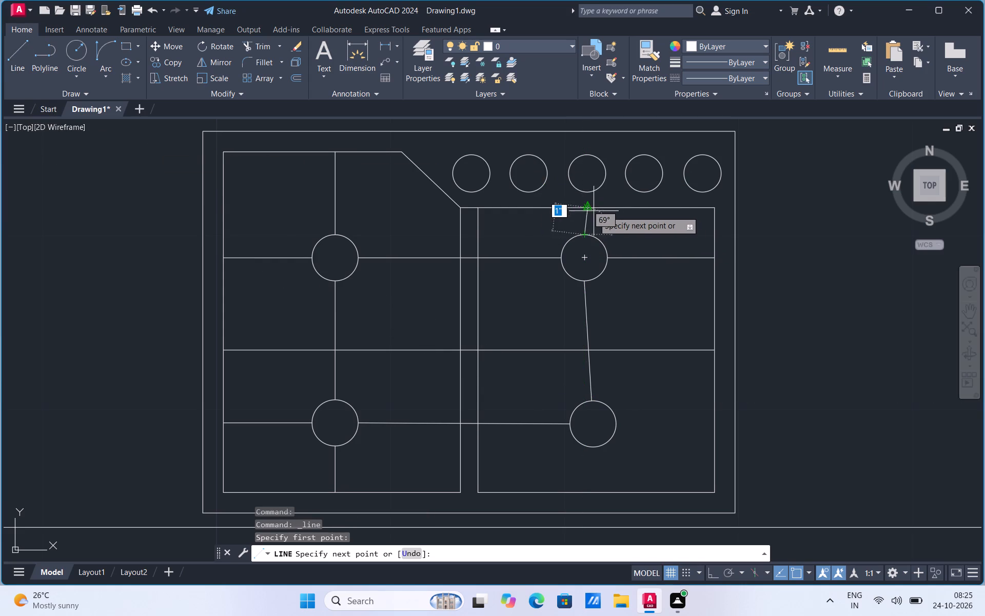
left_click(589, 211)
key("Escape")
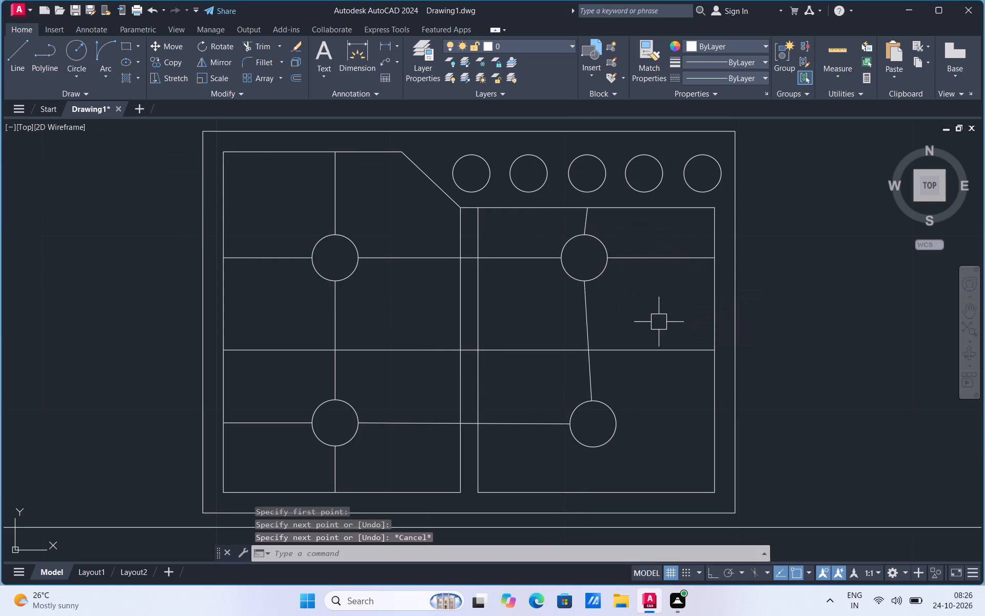
Erase both large circles from the east compartment.
left_click(598, 283)
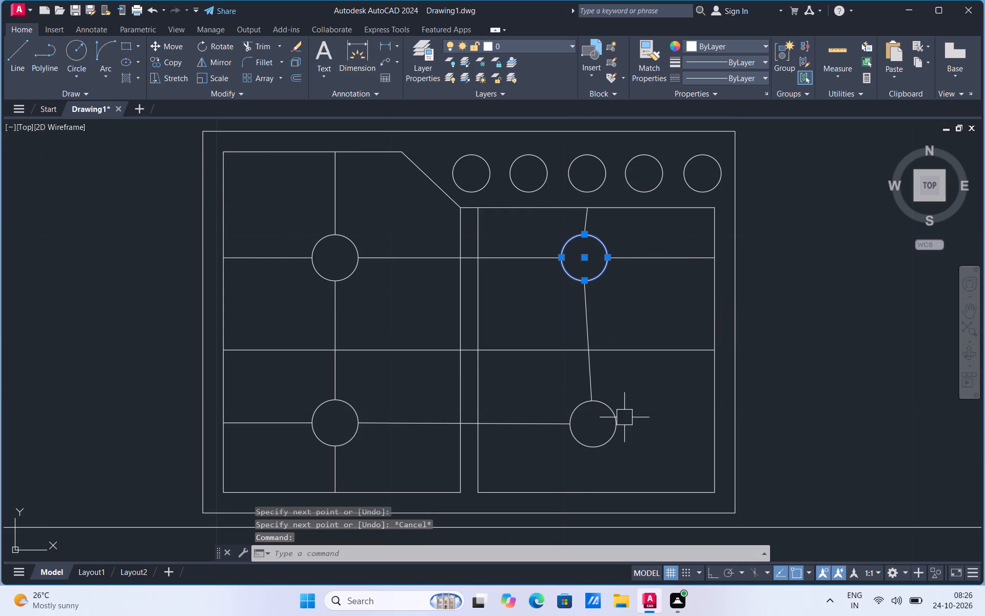
left_click(619, 413)
key("Delete")
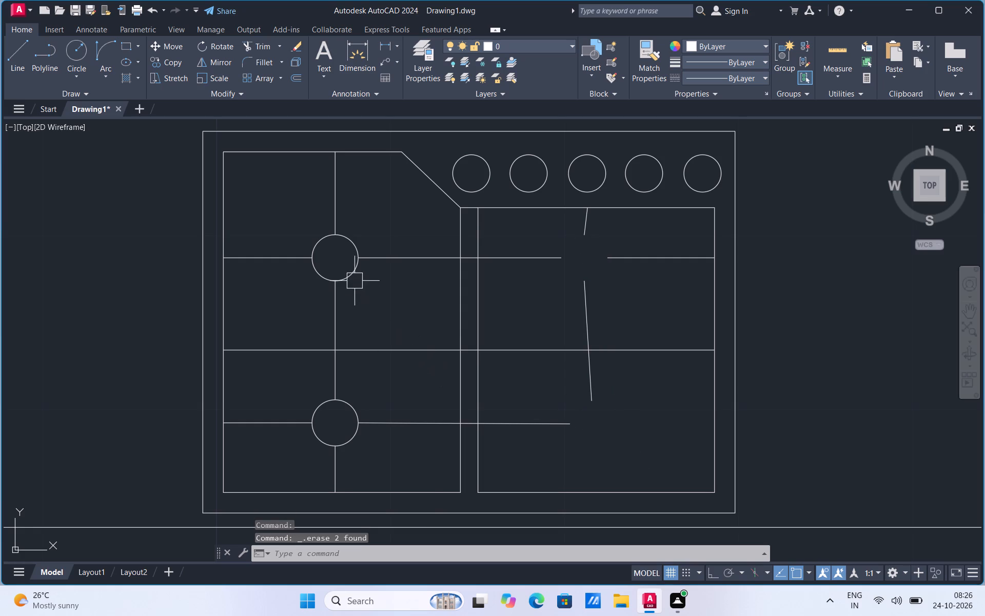
Copy both west compartment circles together straight east by about 1'-3" into the east compartment.
left_click(354, 281)
left_click(354, 403)
right_click(354, 403)
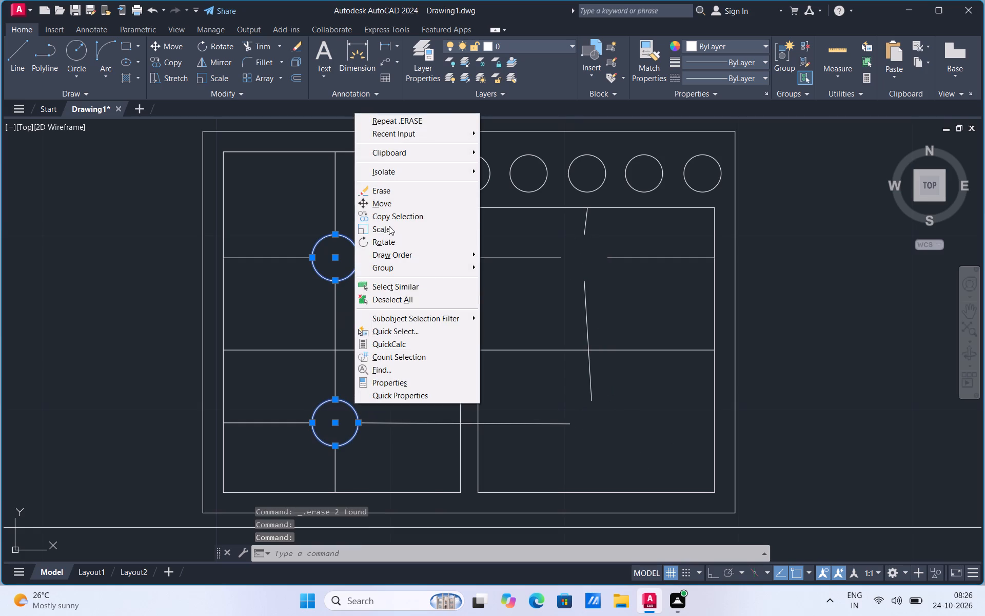
left_click(391, 218)
left_click(338, 258)
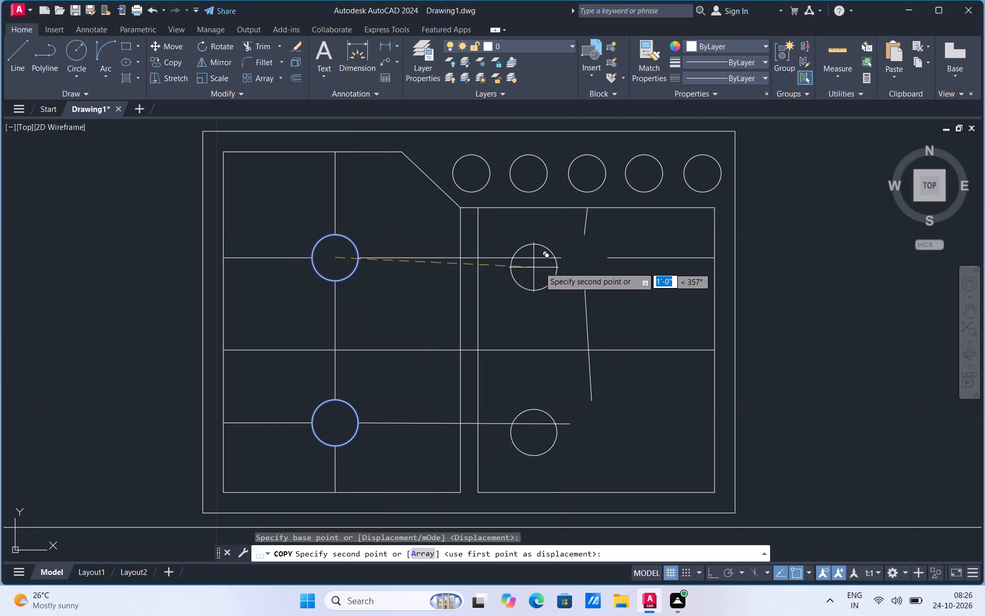
left_click(705, 571)
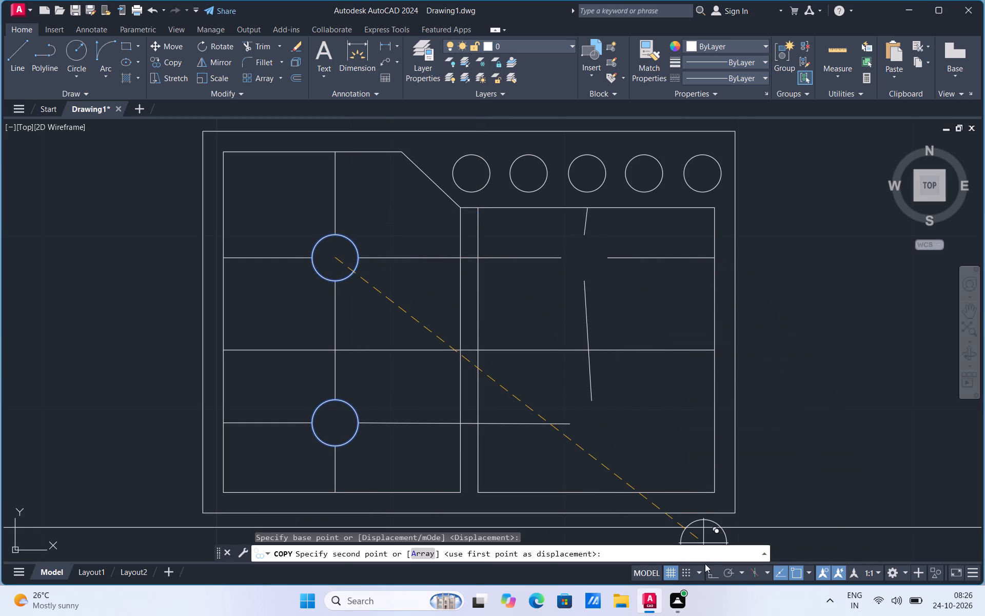
left_click(713, 569)
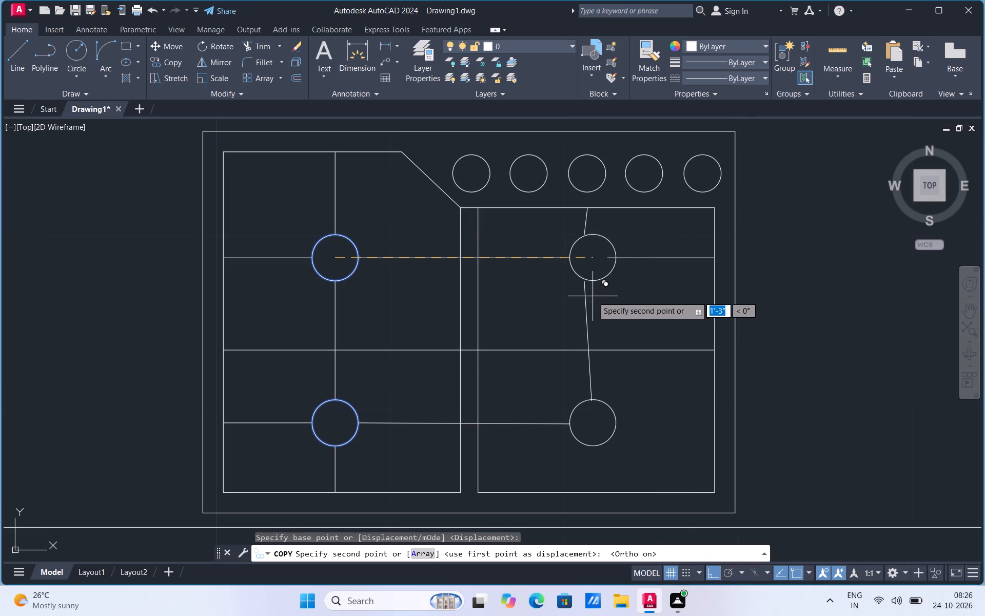
left_click(593, 296)
key("Escape")
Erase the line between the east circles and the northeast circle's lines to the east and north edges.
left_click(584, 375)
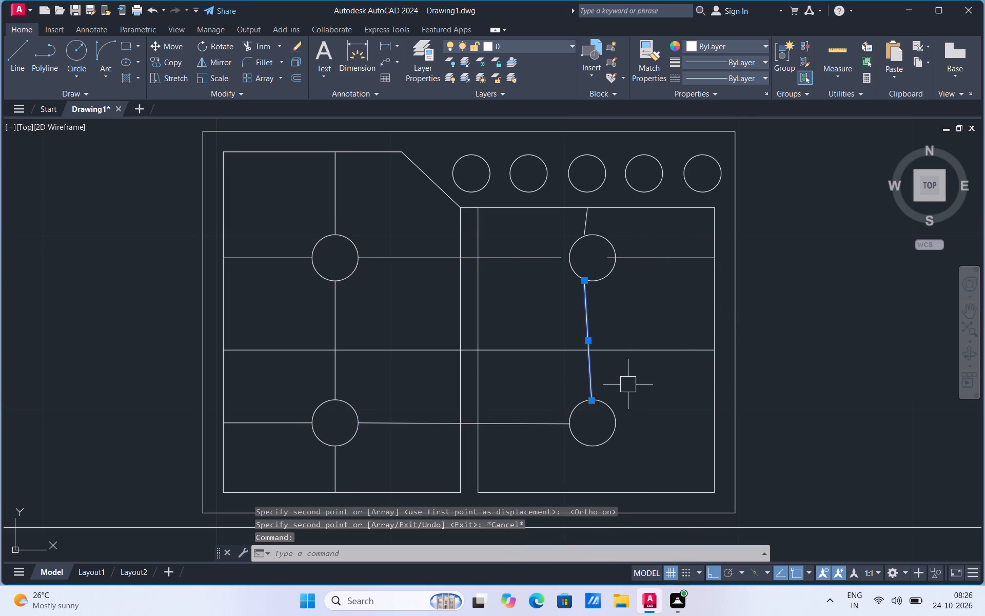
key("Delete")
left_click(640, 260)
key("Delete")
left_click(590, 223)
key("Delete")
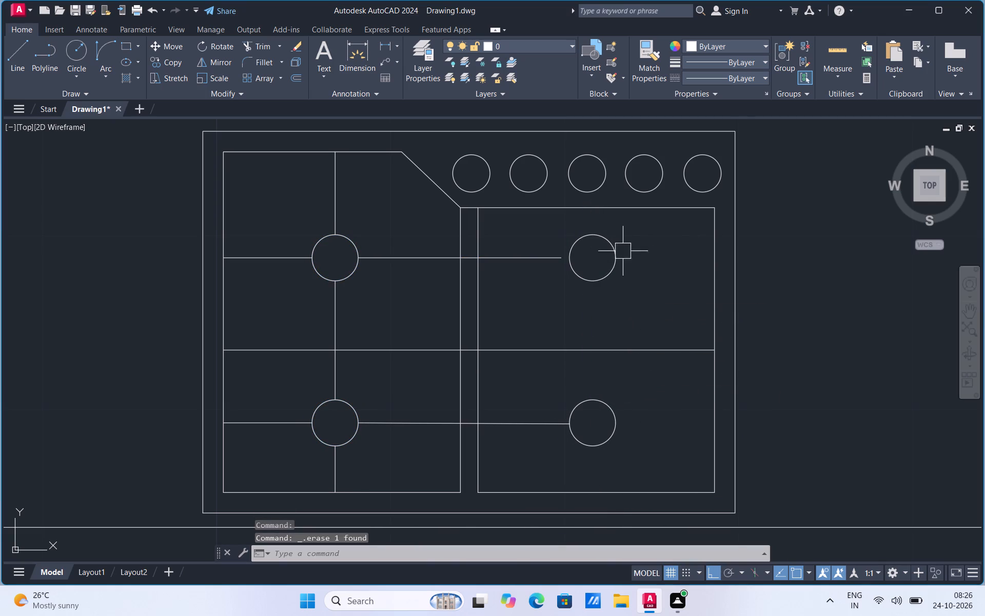
Extend the horizontal line from the northwest circle so it reaches the northeast circle's west side.
type("EX")
left_click(718, 350)
left_click(546, 263)
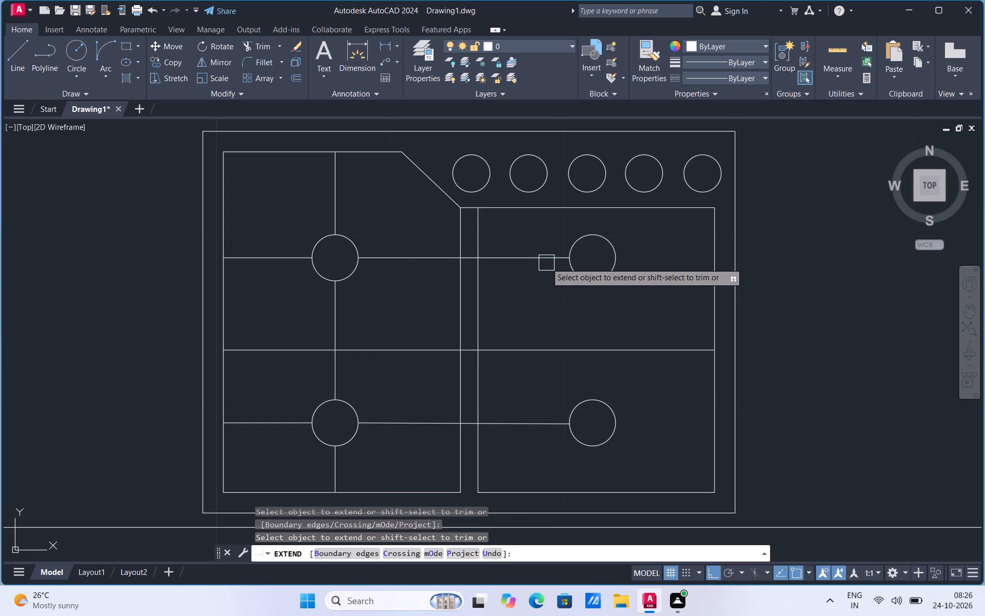
Draw a line from the northeast circle's top south about 1'-3" to the compartment's south edge, and another from its centre to the east edge.
left_click(26, 68)
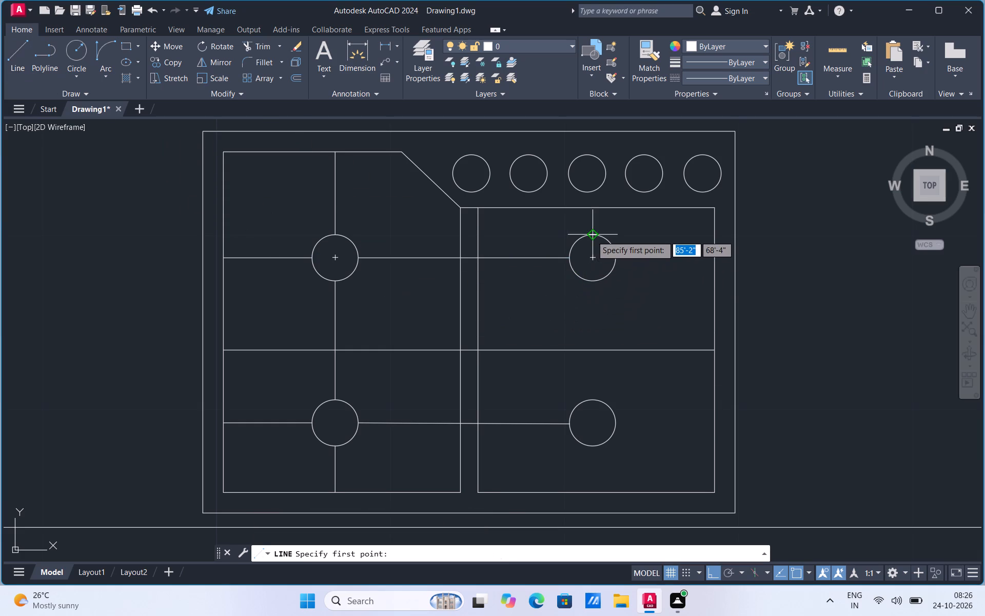
left_click_drag(592, 236, 592, 246)
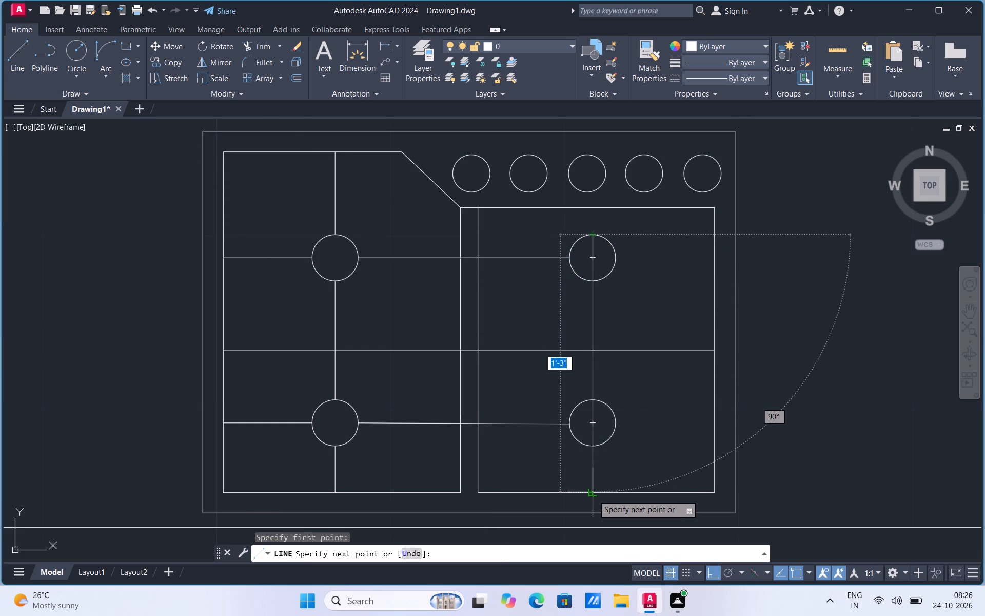
left_click(593, 495)
key("Escape")
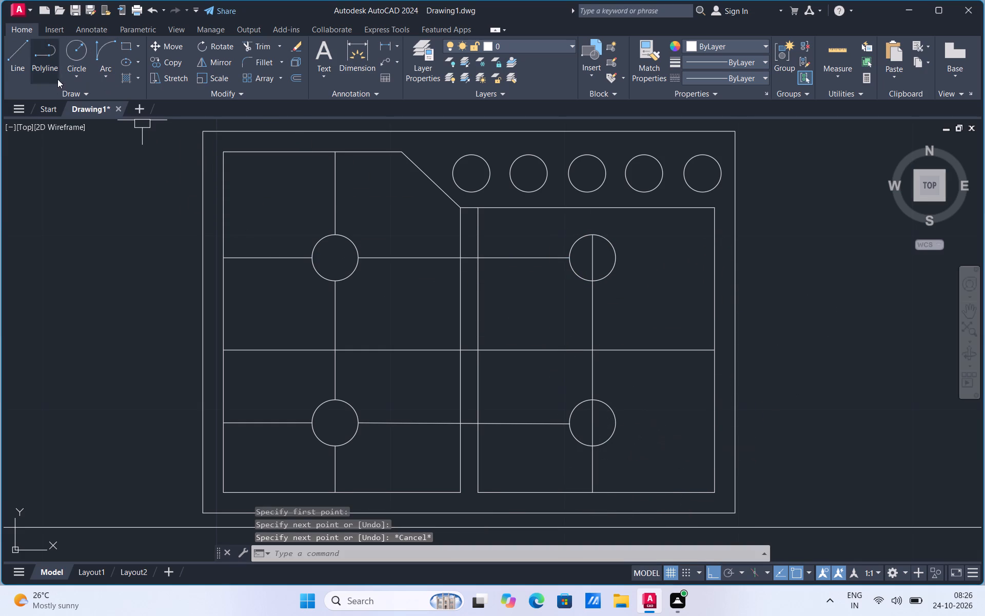
left_click(14, 70)
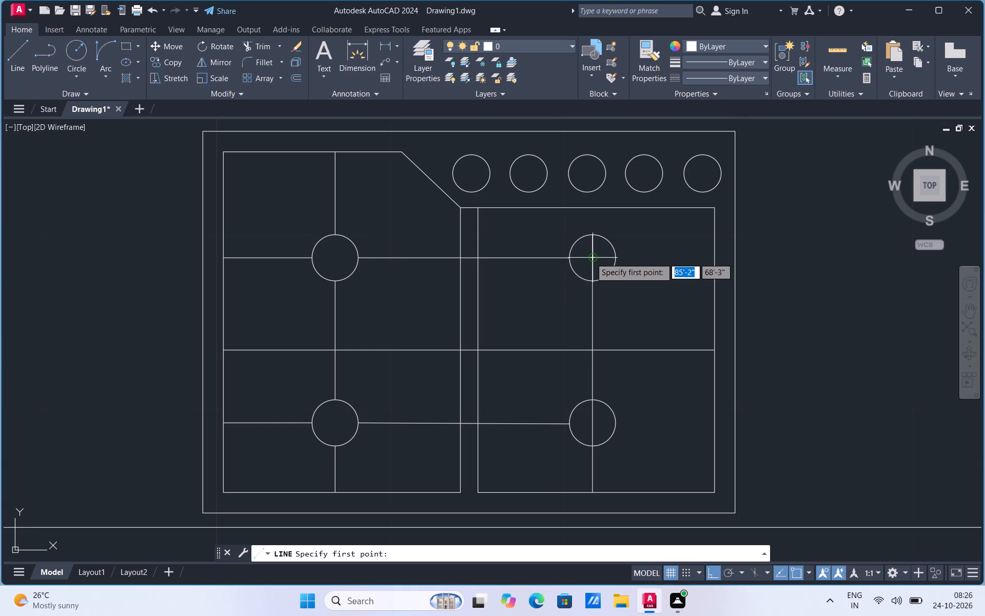
left_click(592, 258)
left_click(714, 258)
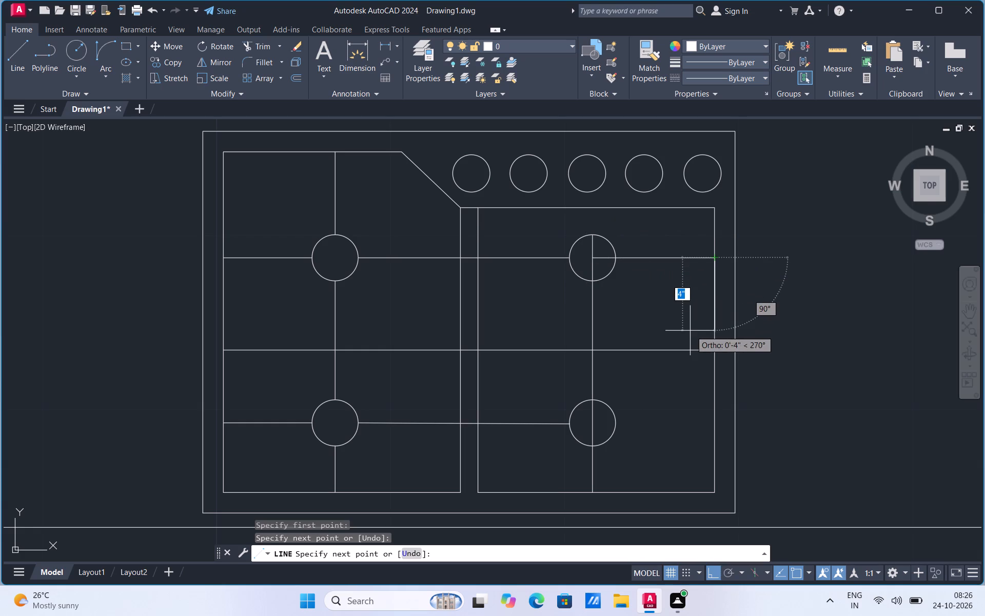
key("Escape")
Copy the northeast circle's eastern line straight south to the southeast circle's centre.
left_click(652, 257)
right_click(652, 257)
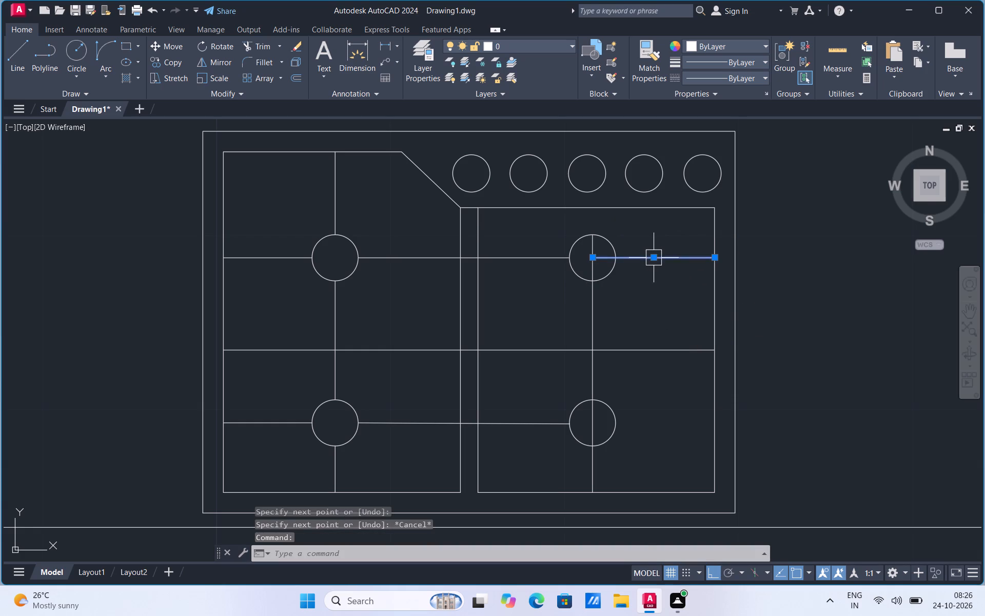
left_click(704, 361)
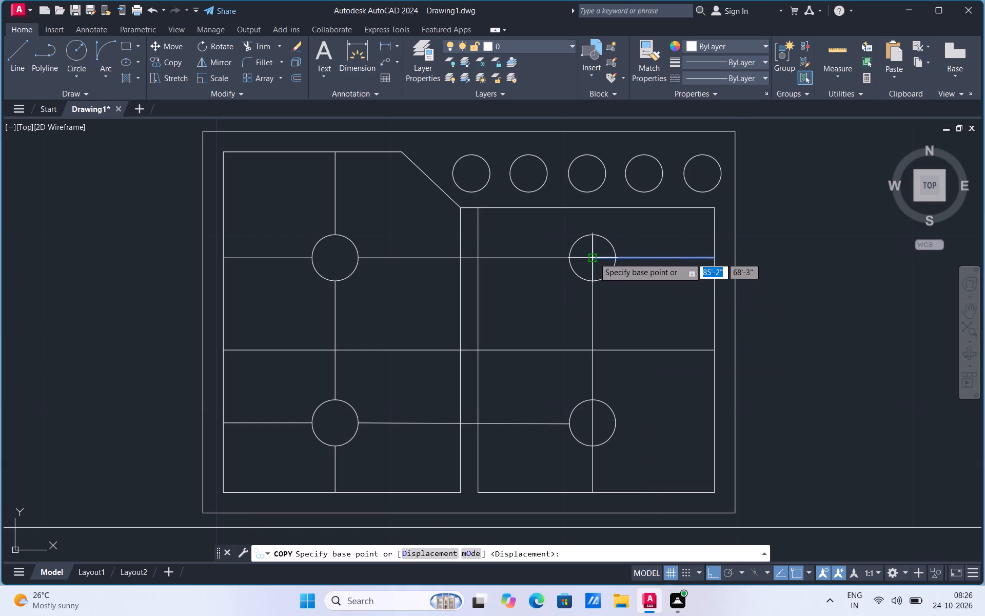
left_click(593, 258)
left_click(592, 425)
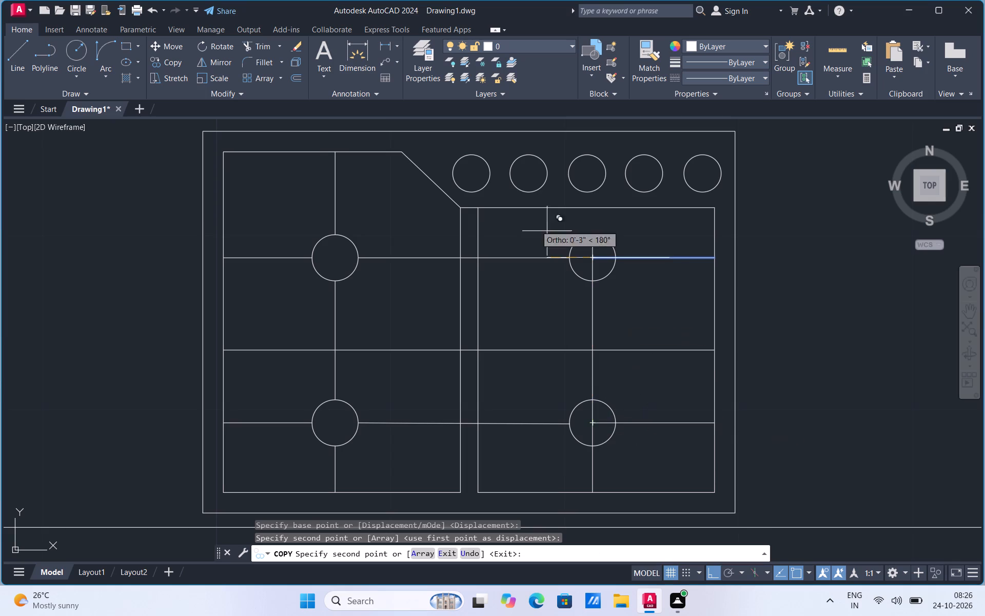
Trim away the line segments inside the northeast and southeast circles.
left_click(257, 50)
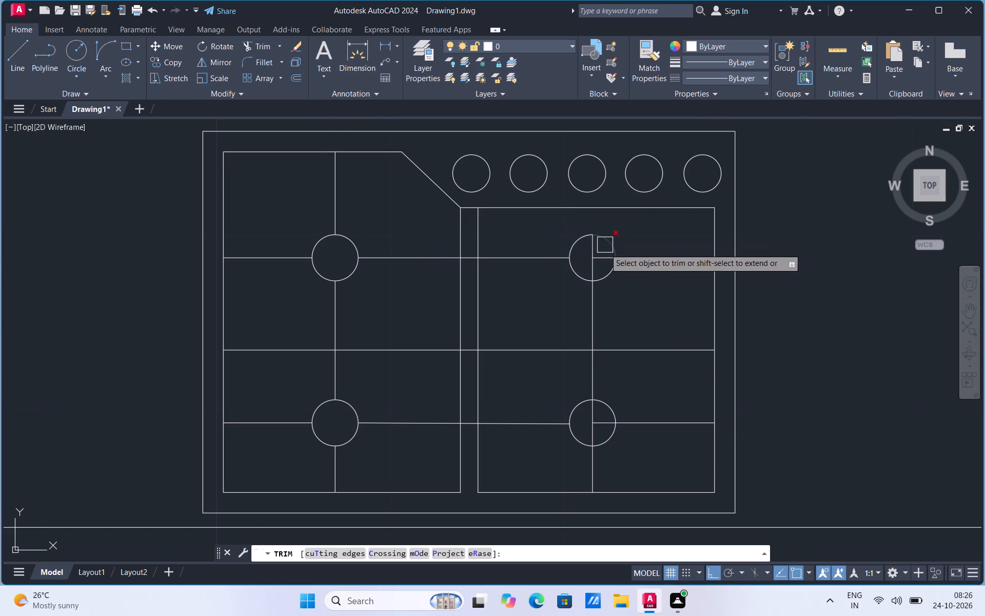
scroll(605, 249, "up", 1)
left_click_drag(598, 269, 594, 267)
left_click(590, 266)
scroll(589, 271, "down", 1)
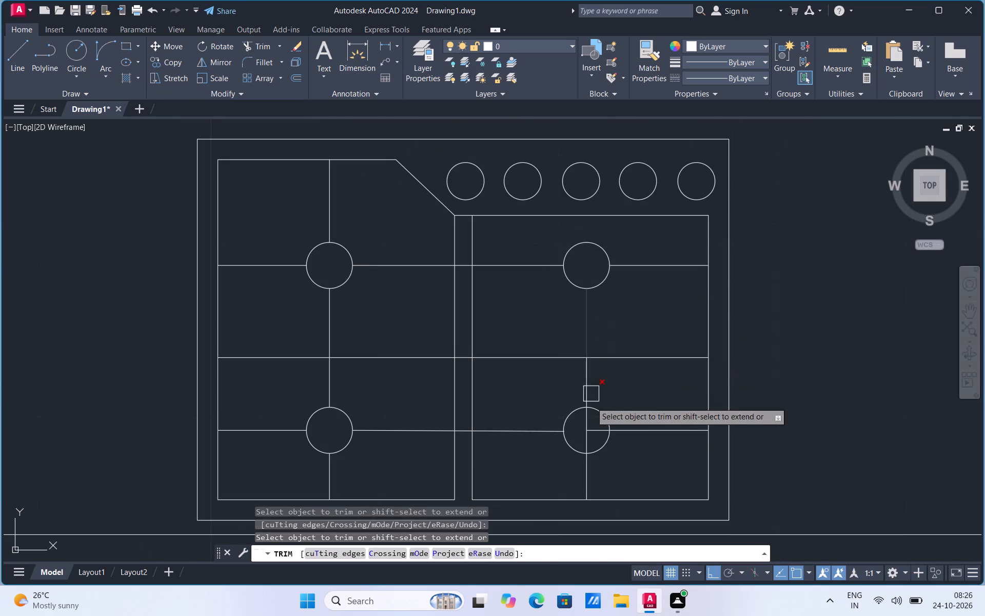
left_click(584, 421)
left_click(584, 442)
left_click(589, 435)
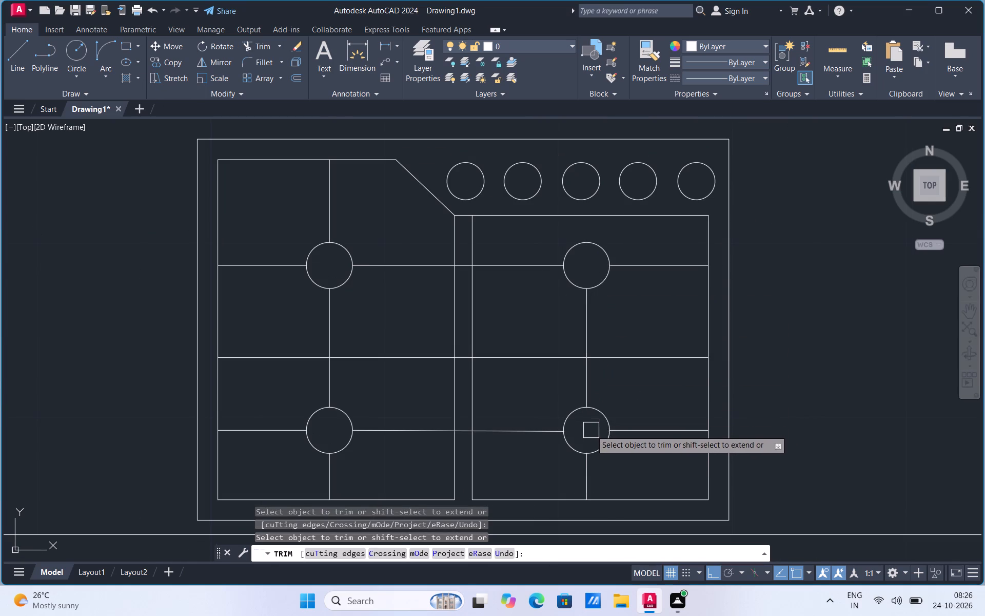
key("Escape")
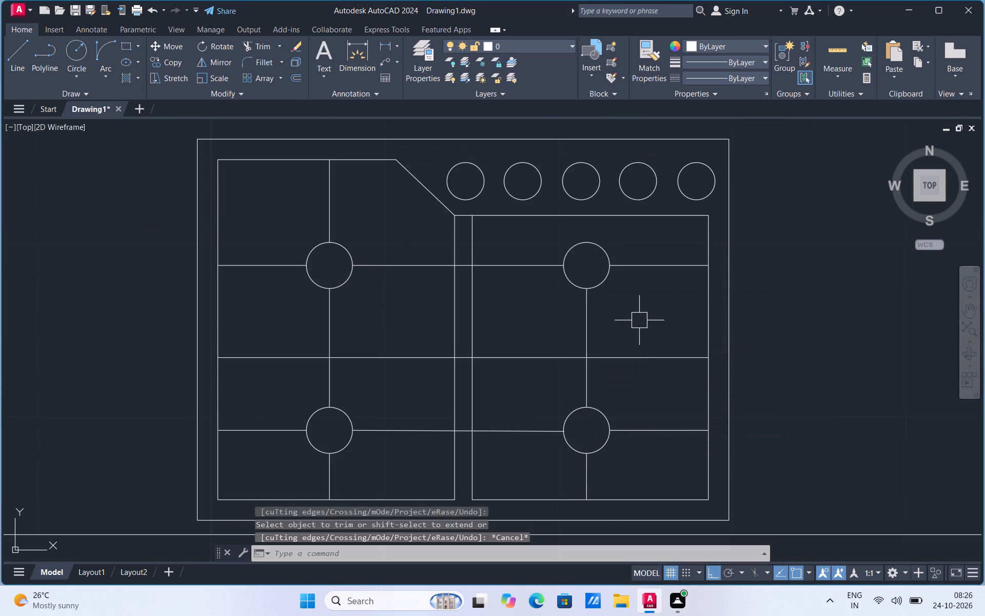
Draw a line from the northeast circle's bottom north to the compartment's north edge and trim the part inside the circle.
scroll(598, 220, "up", 1)
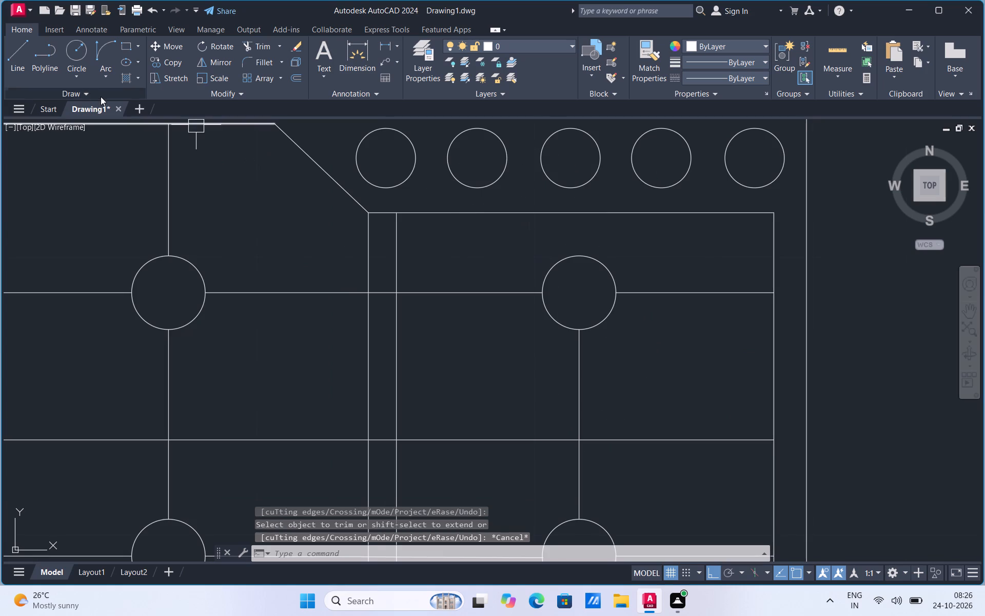
left_click(16, 68)
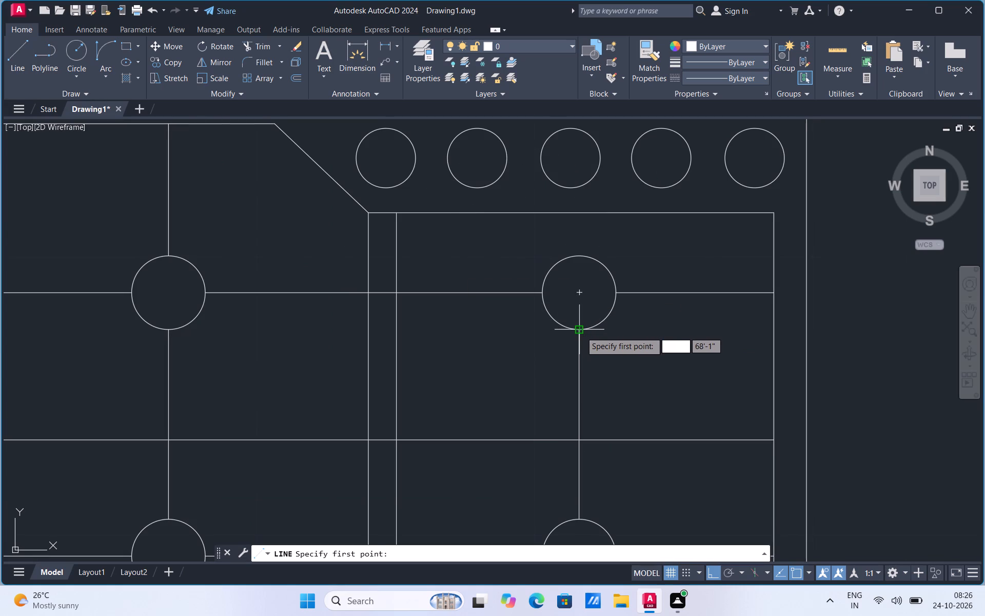
left_click(579, 332)
left_click(577, 215)
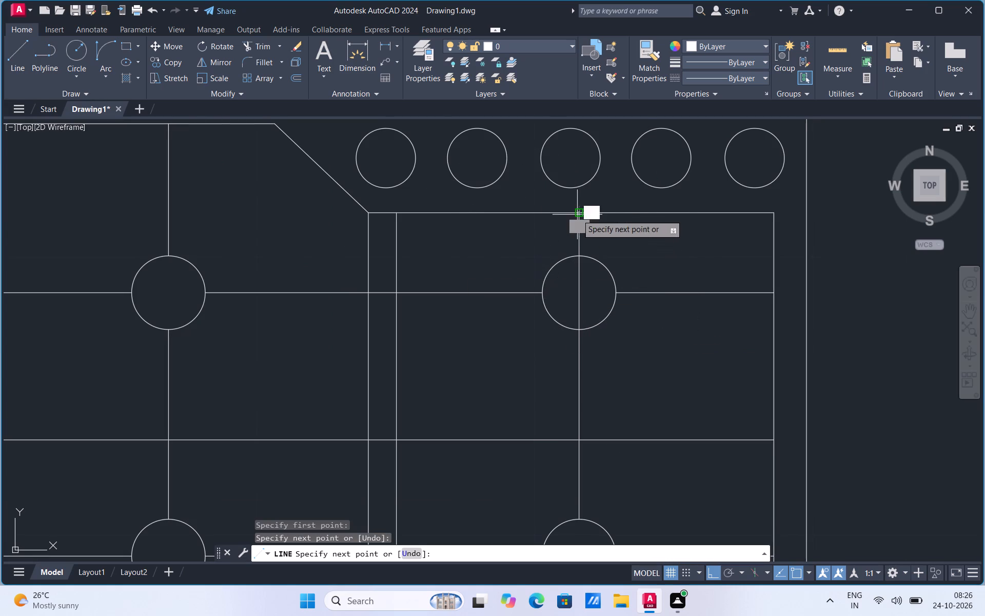
left_click(264, 47)
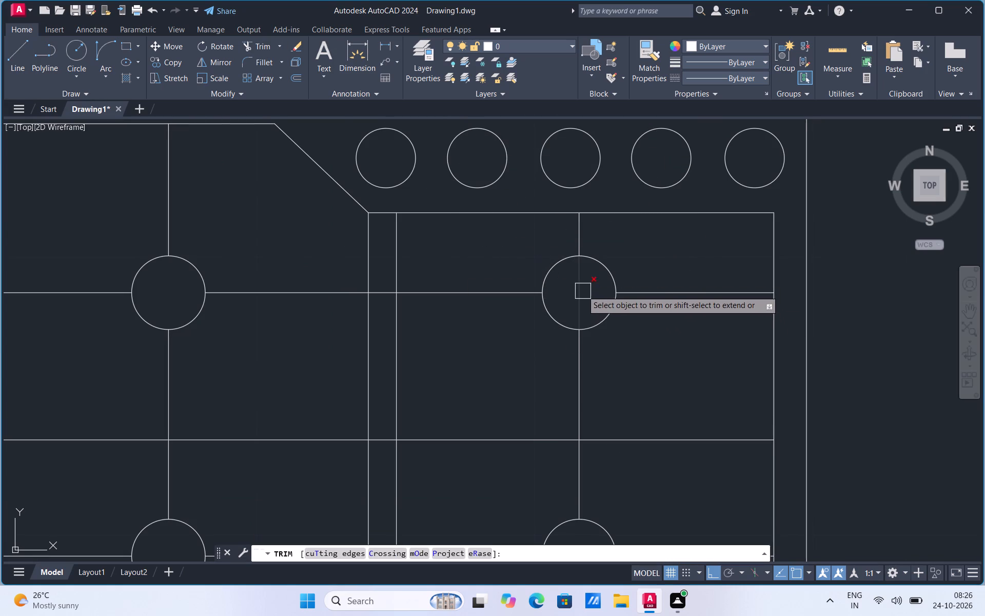
left_click(582, 291)
Trim the three horizontal lines where they cross the gap between the west and east compartments.
scroll(648, 278, "down", 1)
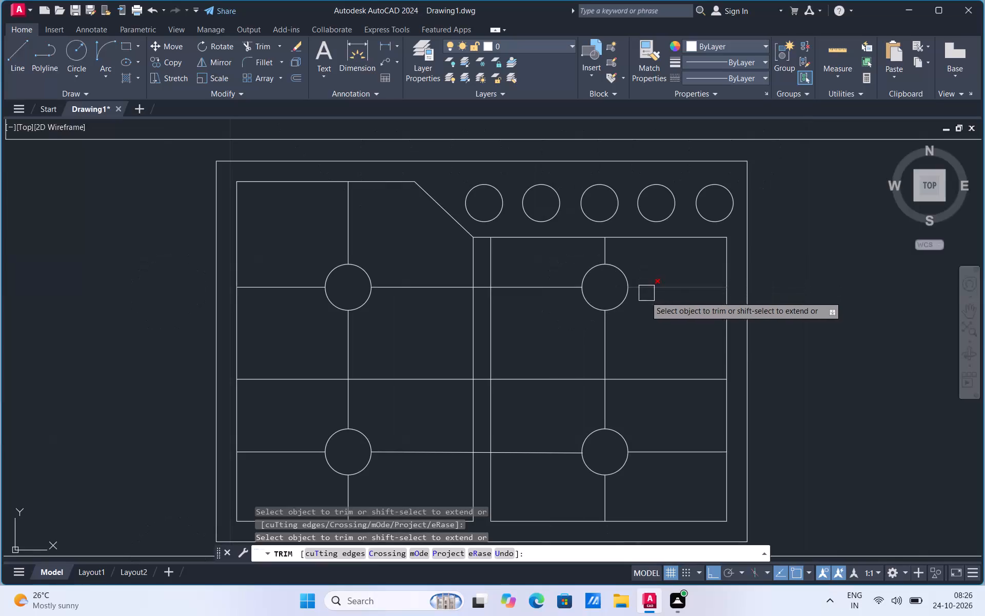
scroll(492, 278, "up", 1)
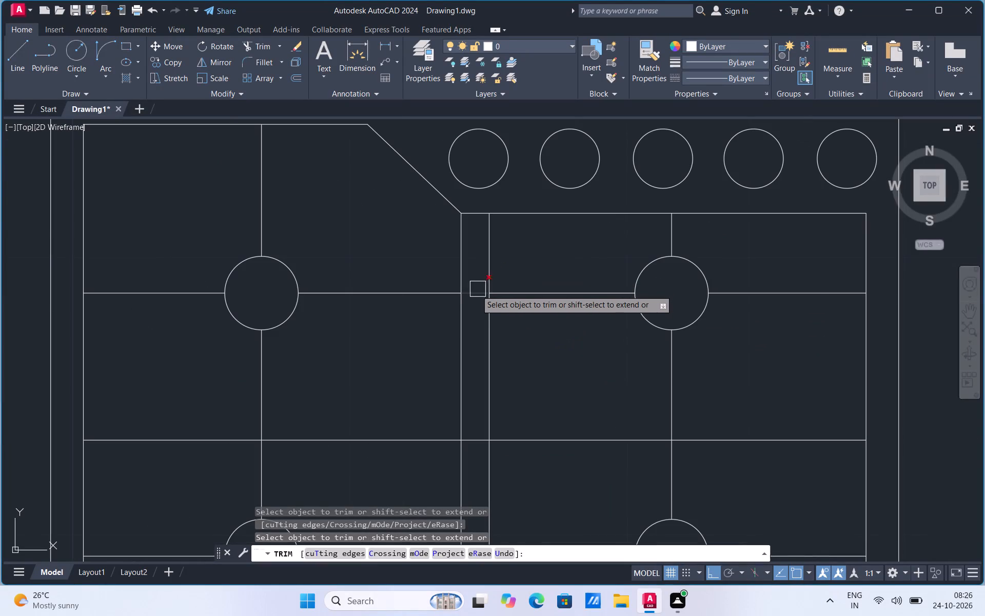
left_click(475, 291)
scroll(519, 307, "down", 1)
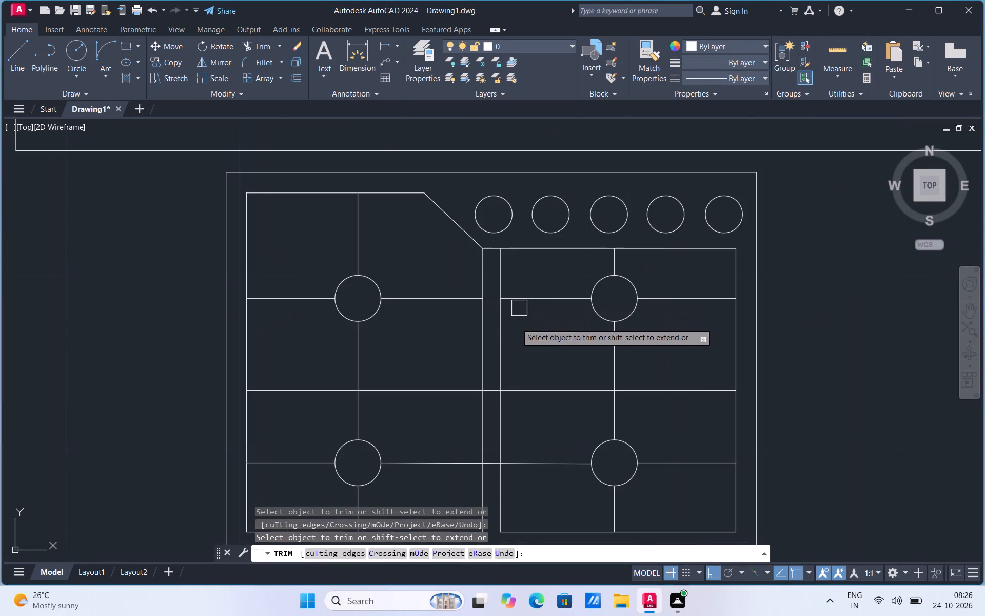
scroll(490, 390, "up", 1)
left_click(491, 396)
scroll(525, 359, "down", 1)
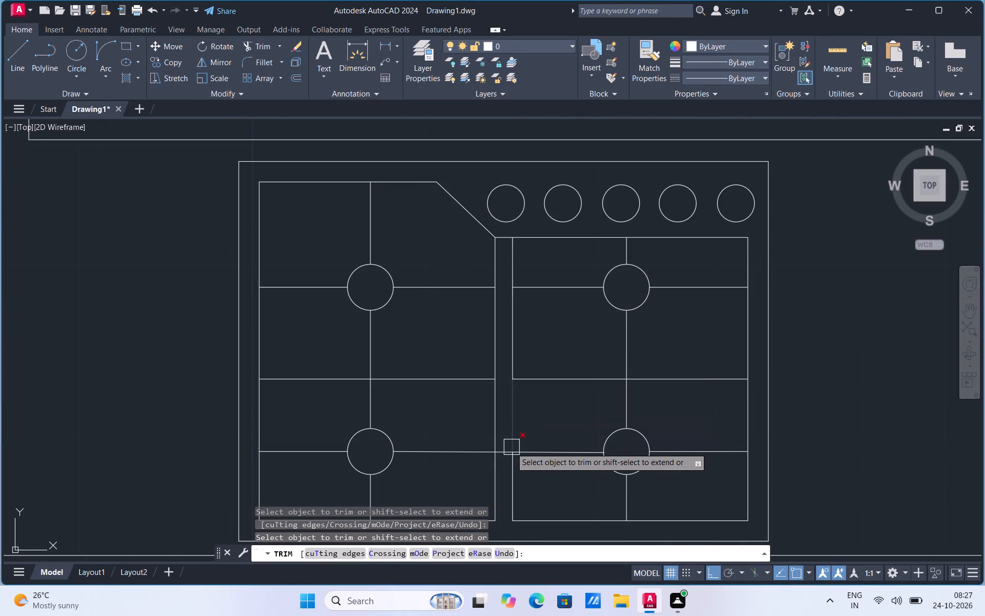
scroll(504, 456, "up", 2)
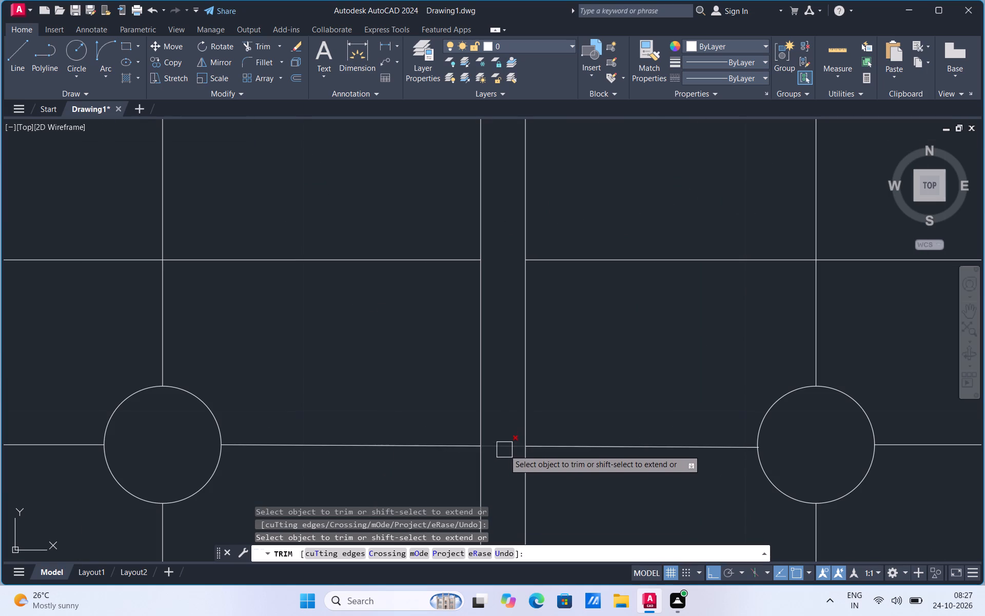
left_click(503, 440)
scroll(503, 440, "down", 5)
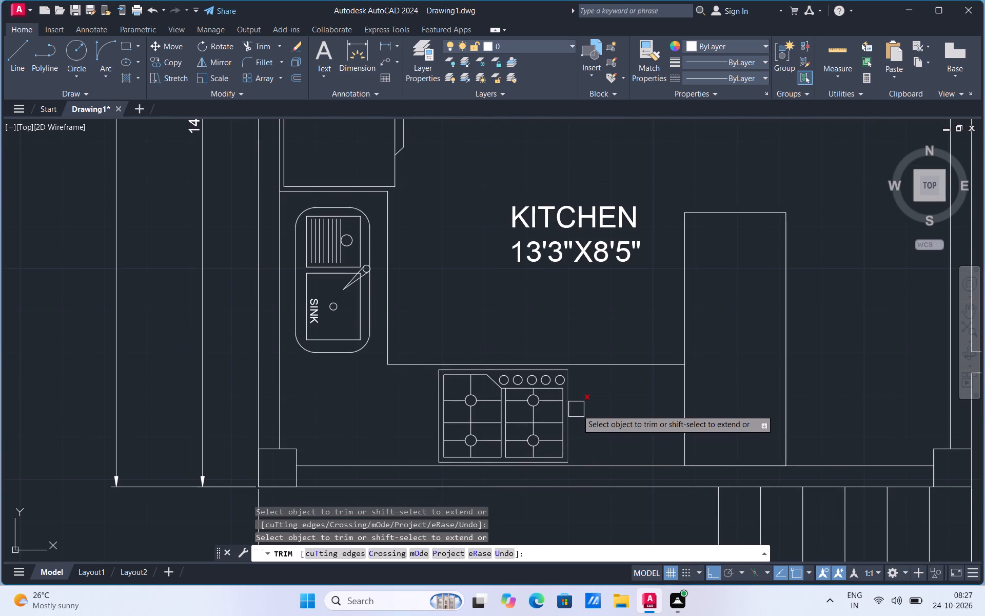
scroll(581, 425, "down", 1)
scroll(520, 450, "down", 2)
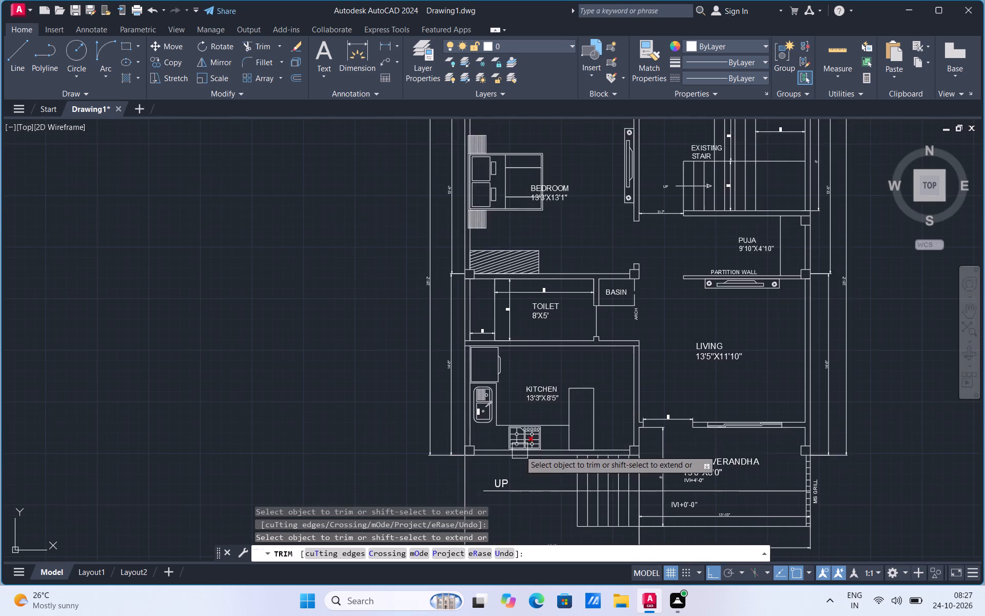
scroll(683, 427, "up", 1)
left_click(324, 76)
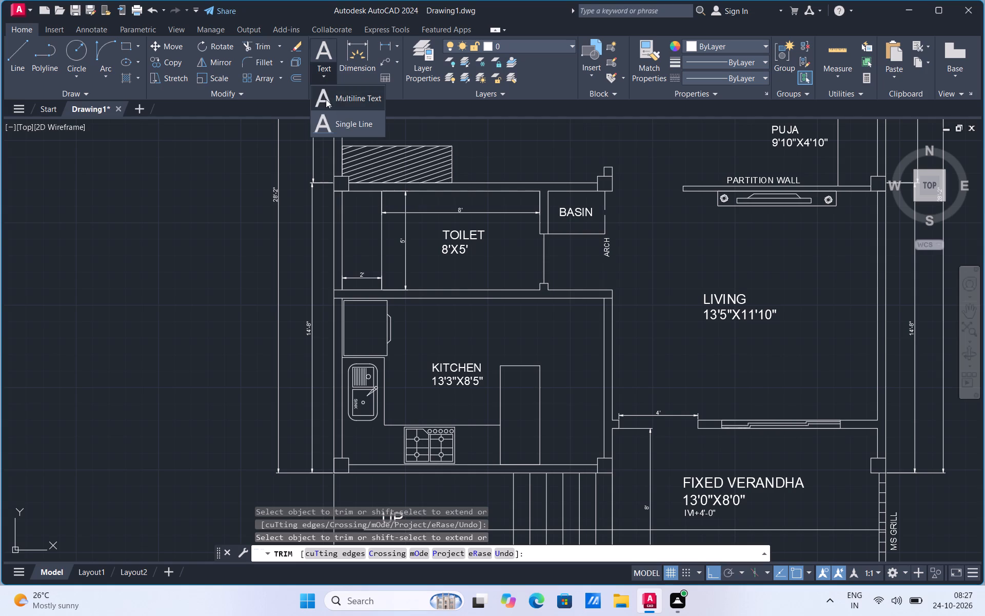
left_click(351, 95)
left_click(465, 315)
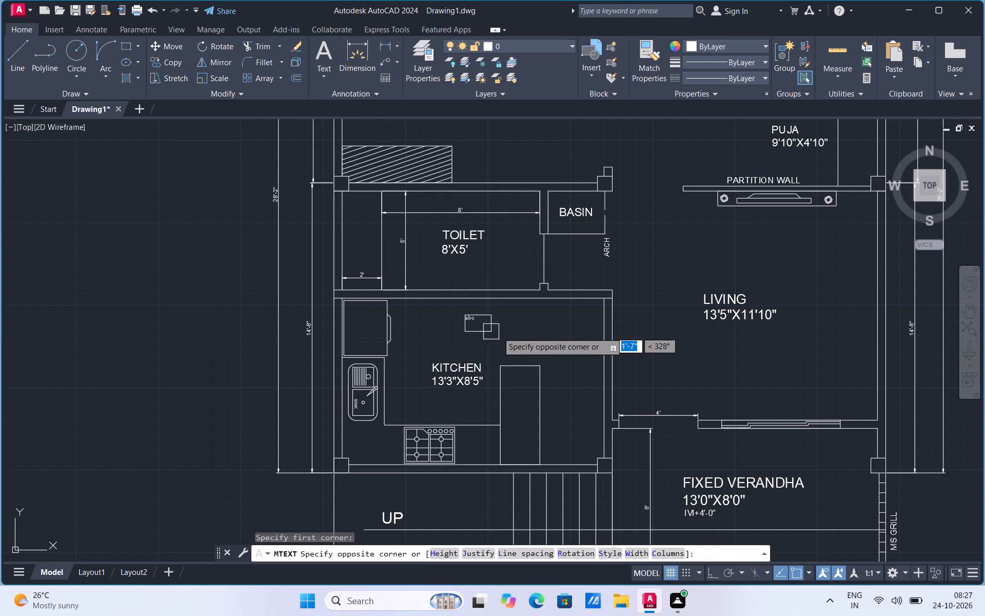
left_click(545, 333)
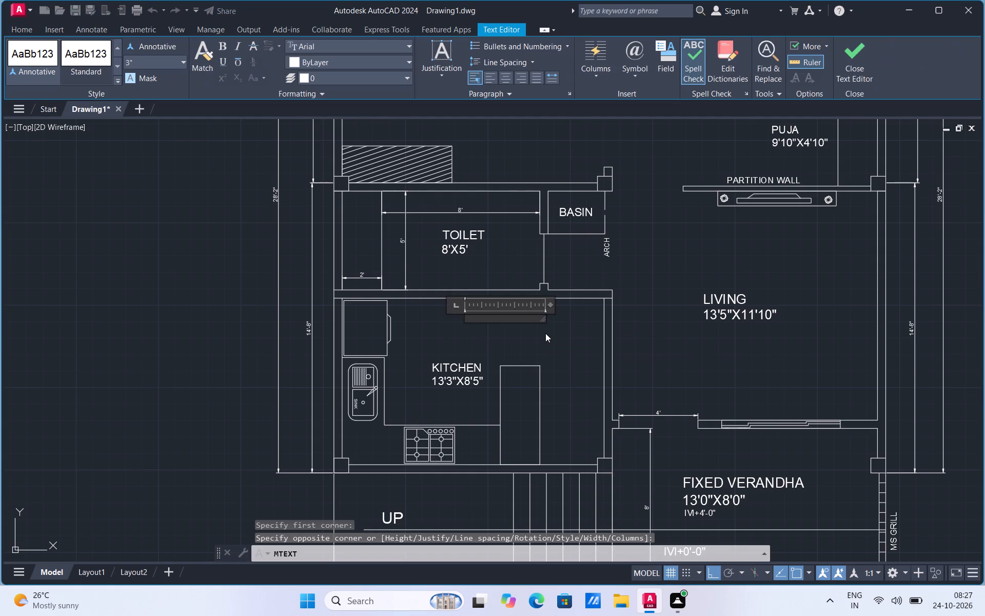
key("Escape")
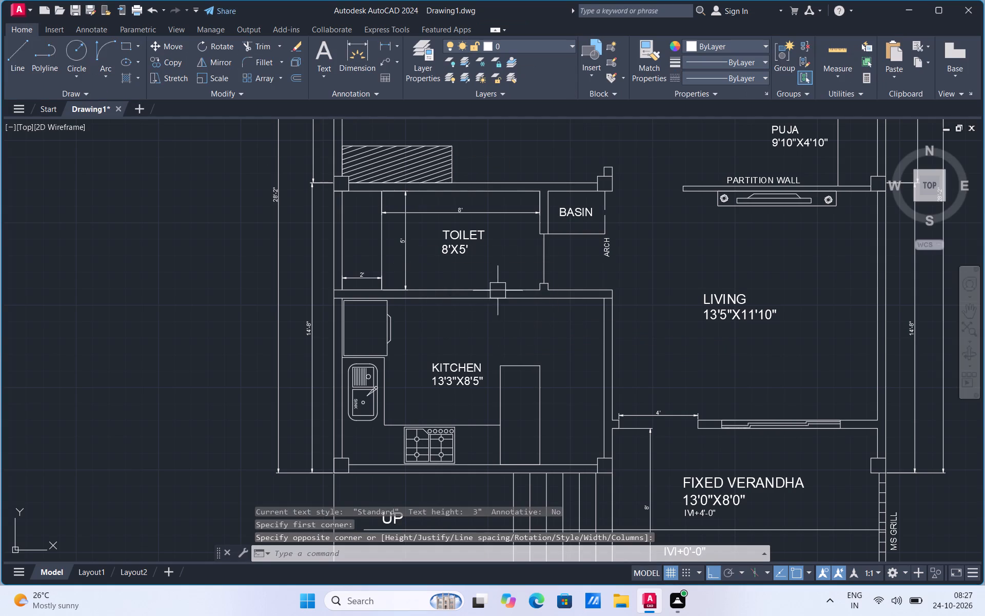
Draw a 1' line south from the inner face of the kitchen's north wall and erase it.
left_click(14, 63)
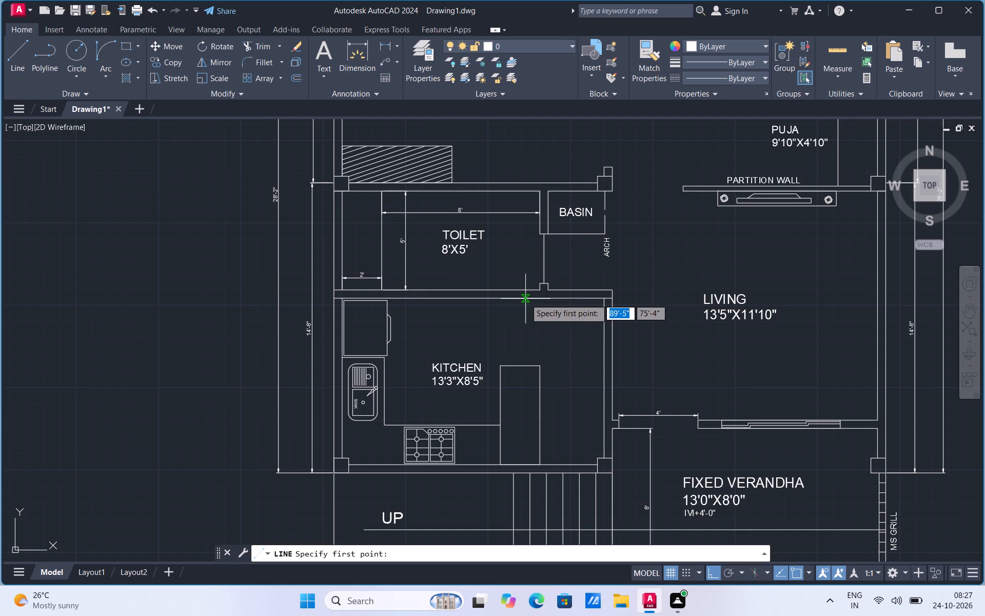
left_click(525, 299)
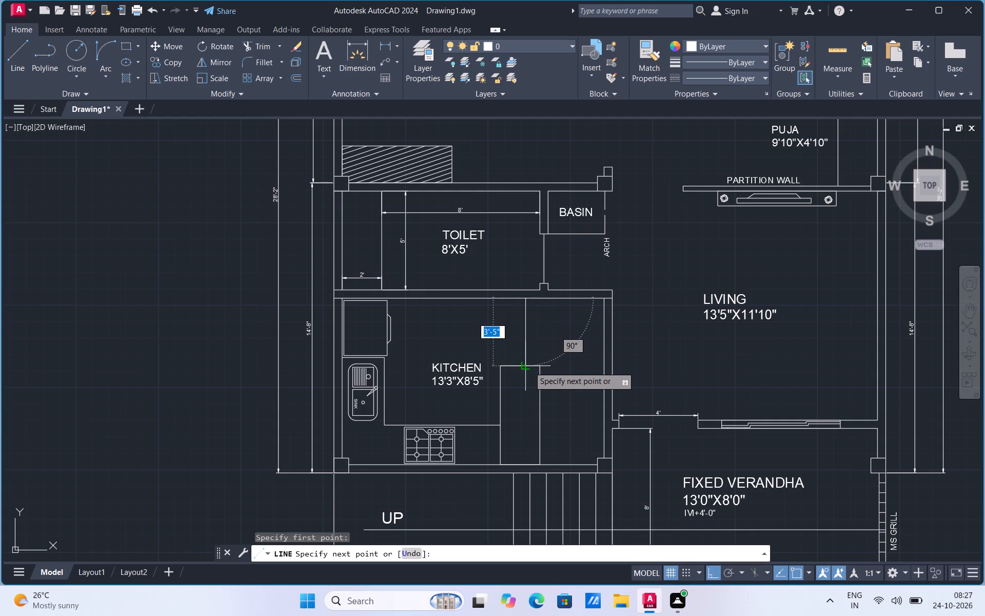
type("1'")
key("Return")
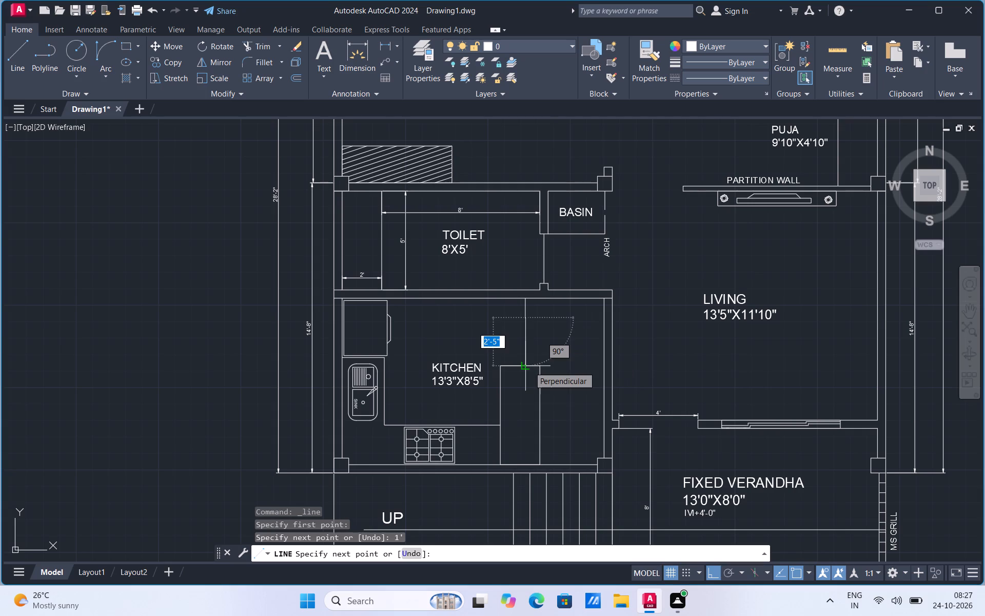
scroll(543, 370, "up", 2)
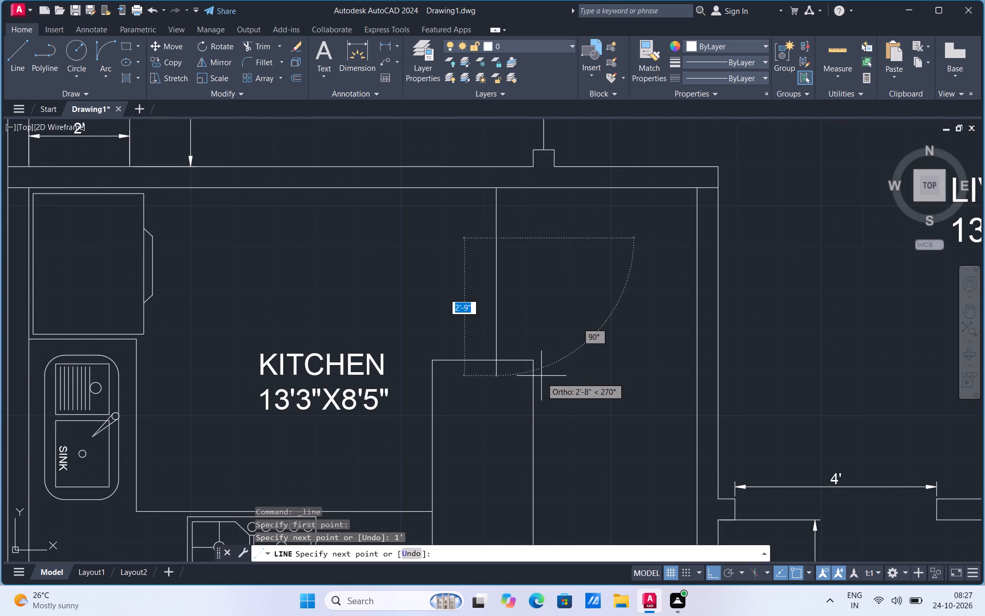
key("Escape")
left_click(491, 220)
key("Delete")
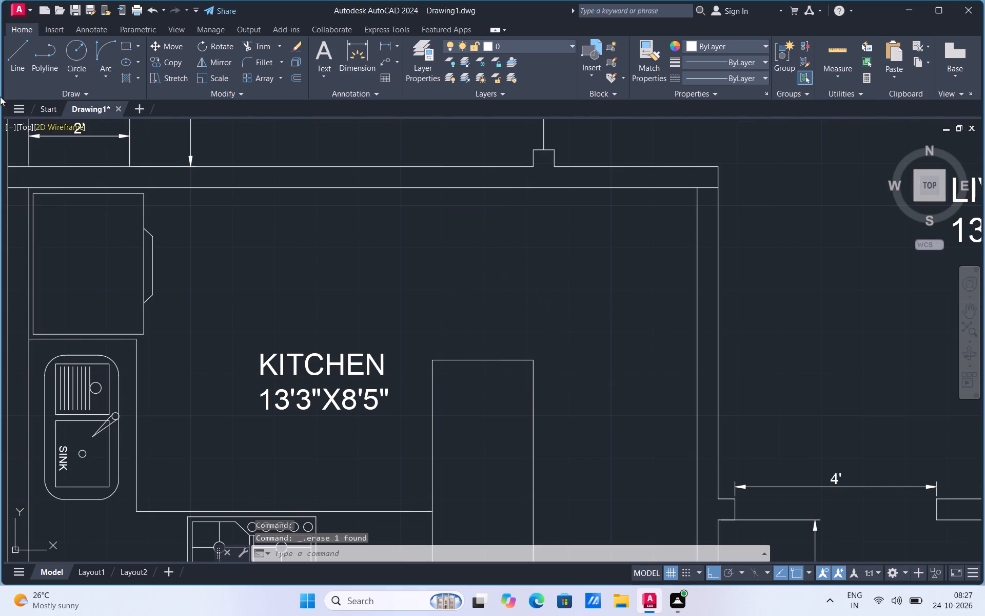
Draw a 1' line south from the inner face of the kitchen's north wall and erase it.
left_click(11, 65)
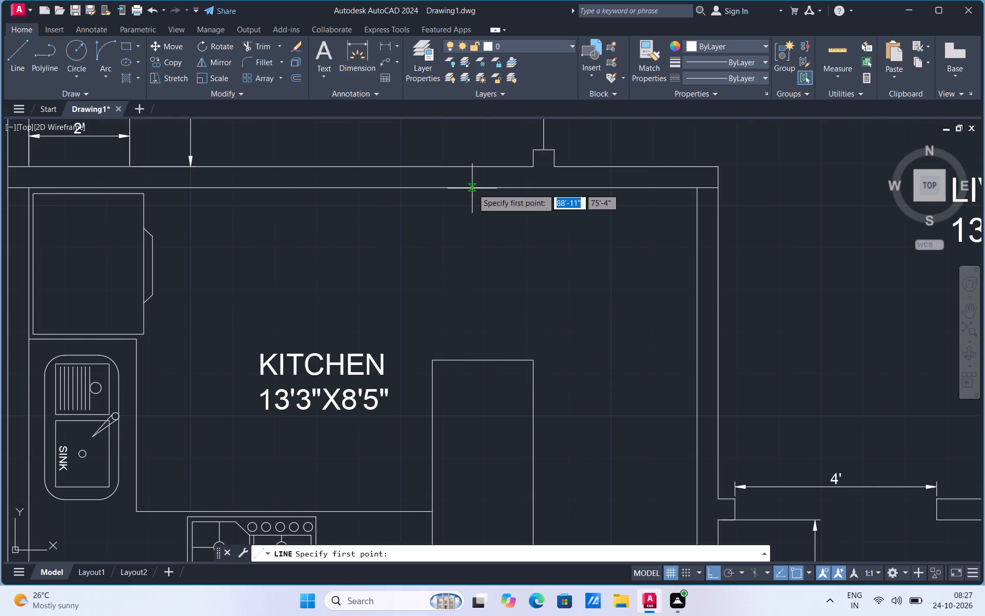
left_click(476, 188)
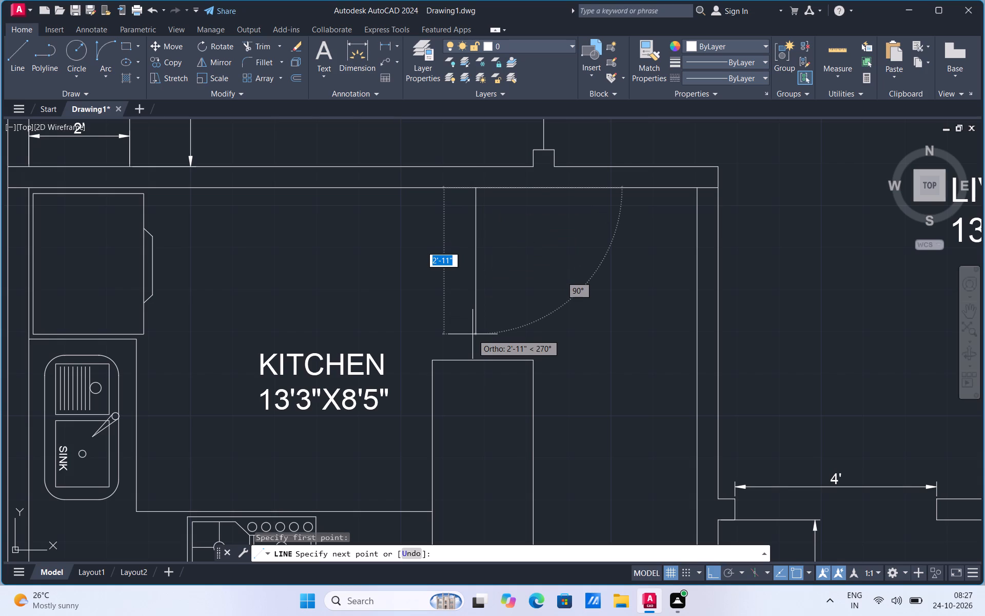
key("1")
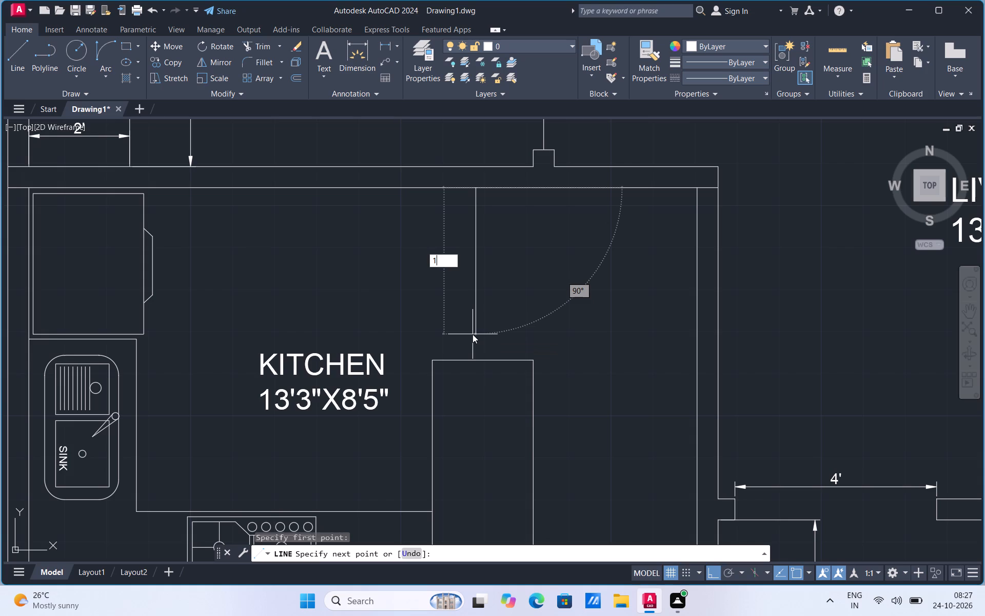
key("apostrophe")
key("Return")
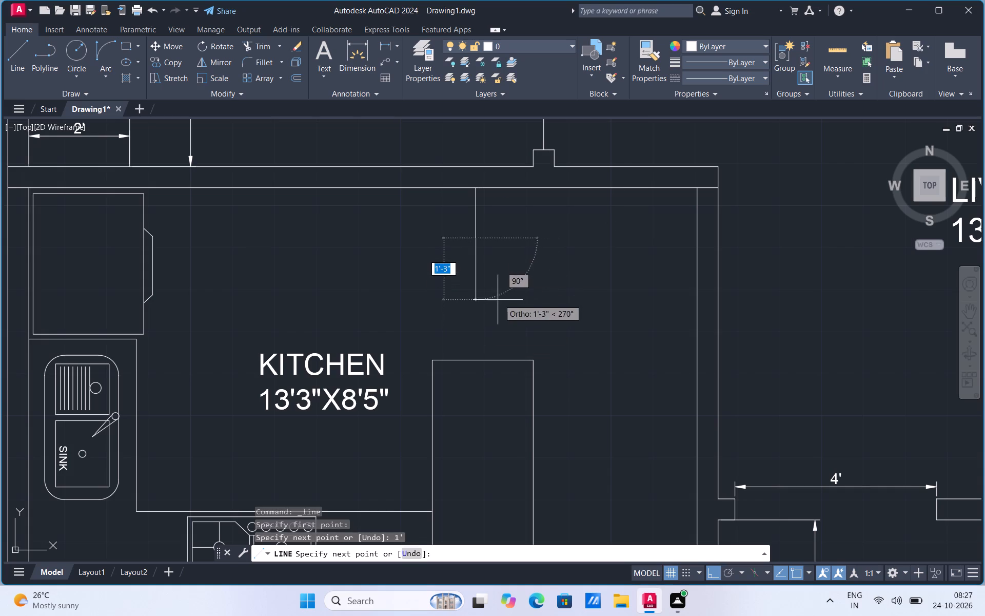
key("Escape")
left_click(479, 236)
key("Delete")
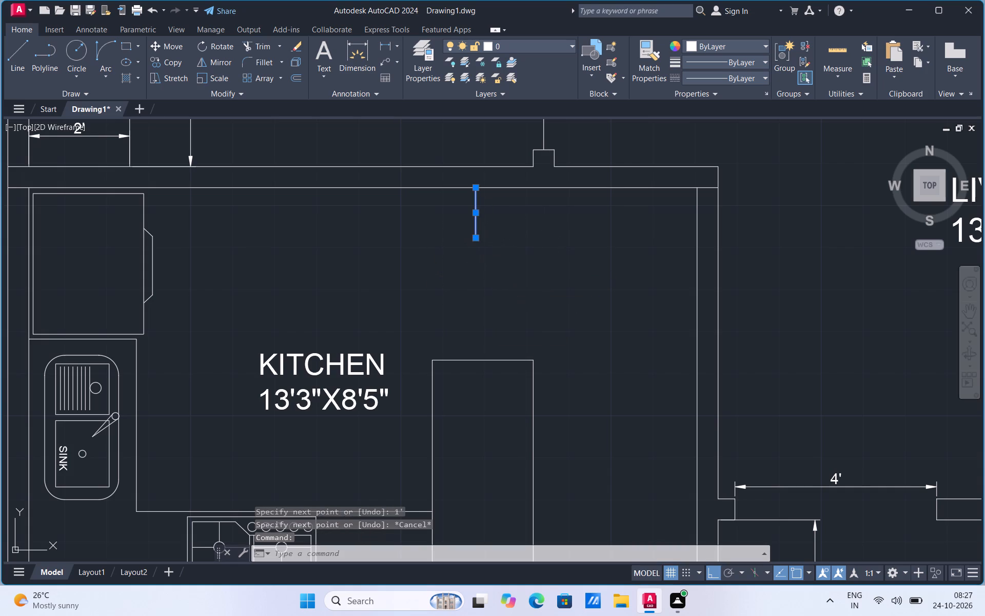
Draw a 4' guide line south from the inner face of the kitchen's north wall, ending inside the tall counter rectangle.
left_click_drag(14, 62, 17, 76)
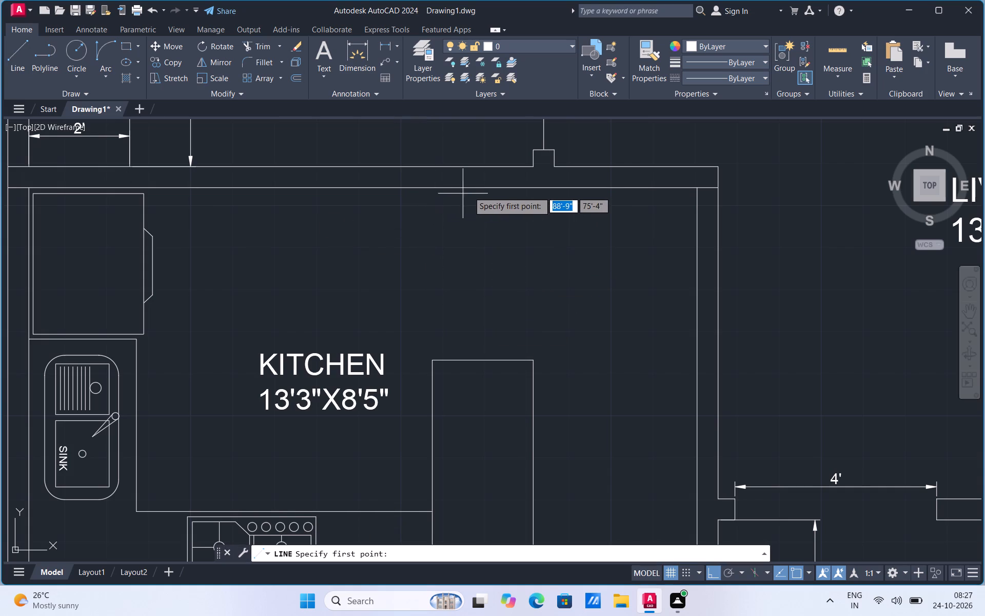
left_click_drag(479, 187, 480, 192)
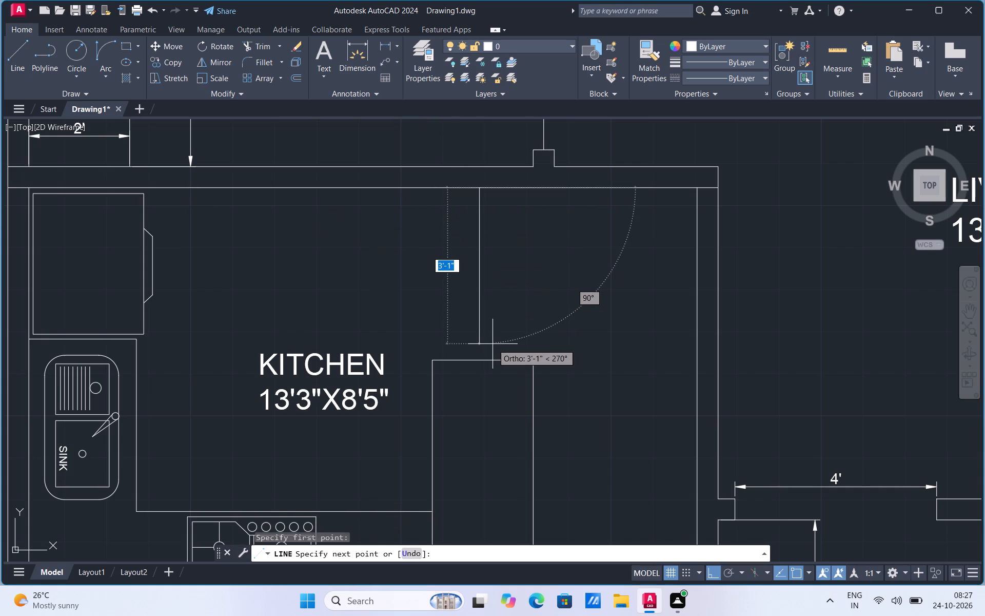
type("4'")
key("Return")
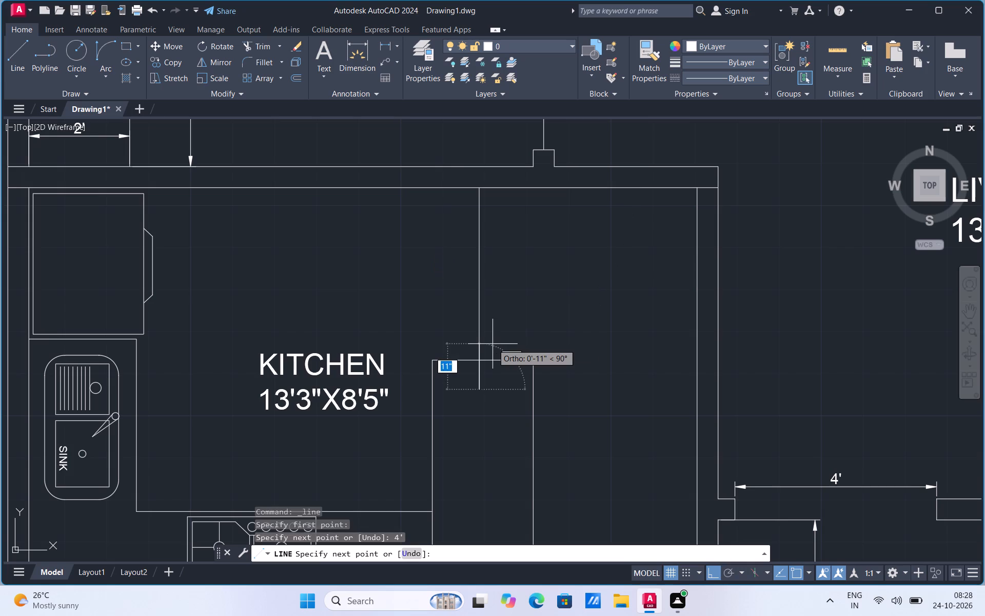
key("Escape")
Explode the tall rectangle east of the kitchen counter into separate lines.
scroll(482, 410, "up", 2)
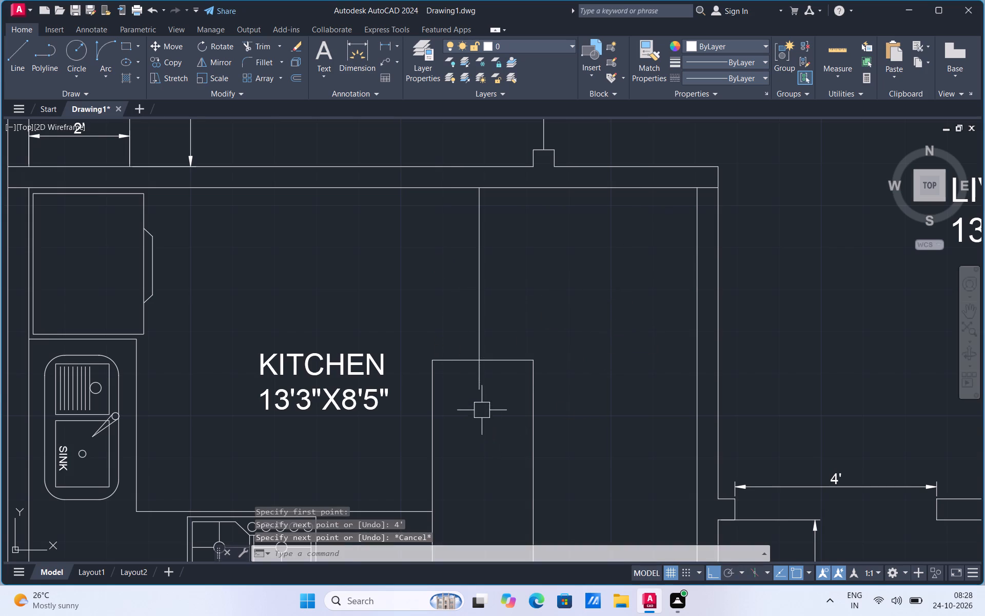
left_click(507, 282)
right_click(507, 282)
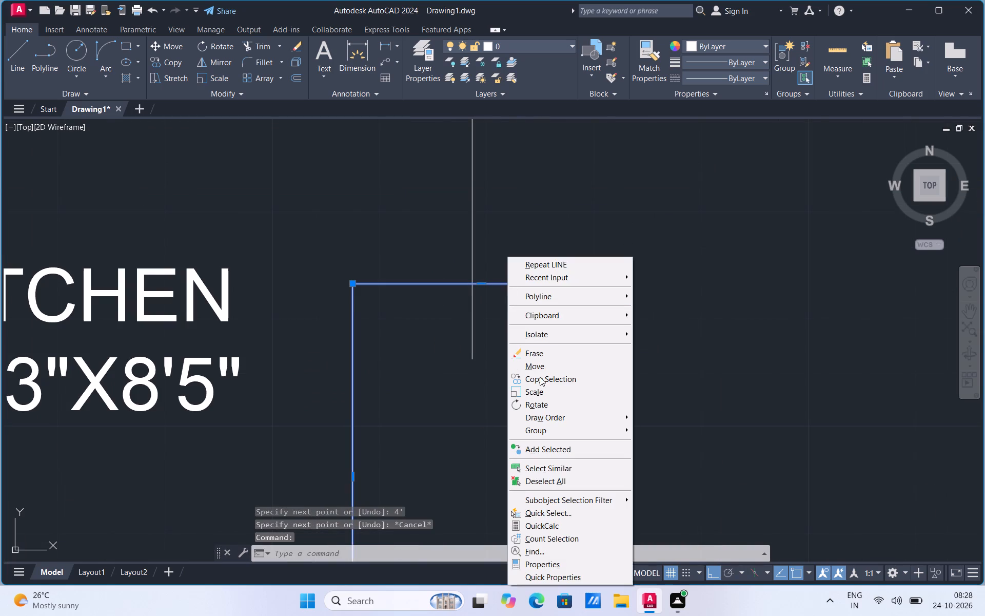
key("Escape")
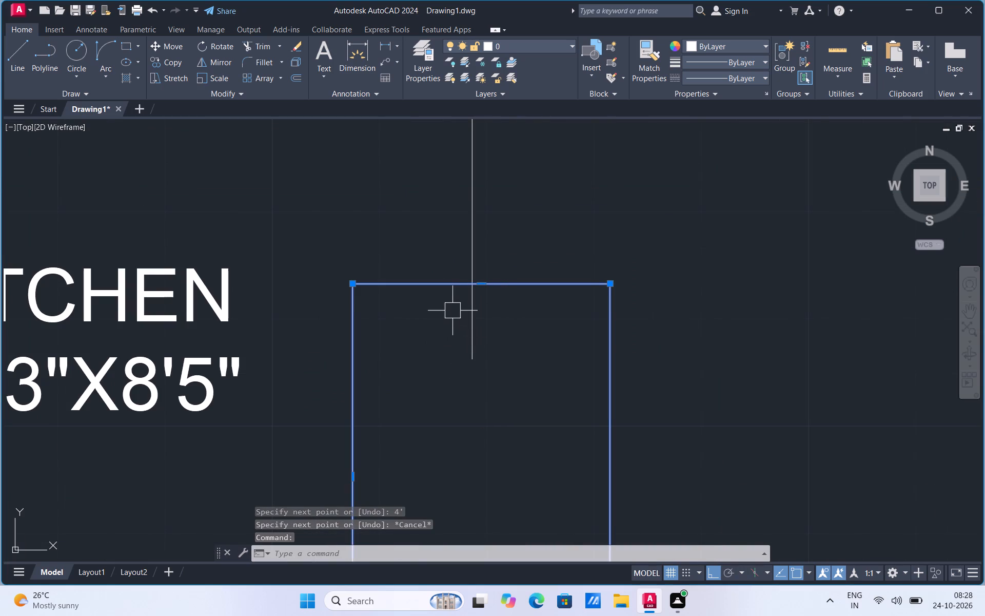
key("e")
key("x")
left_click(500, 353)
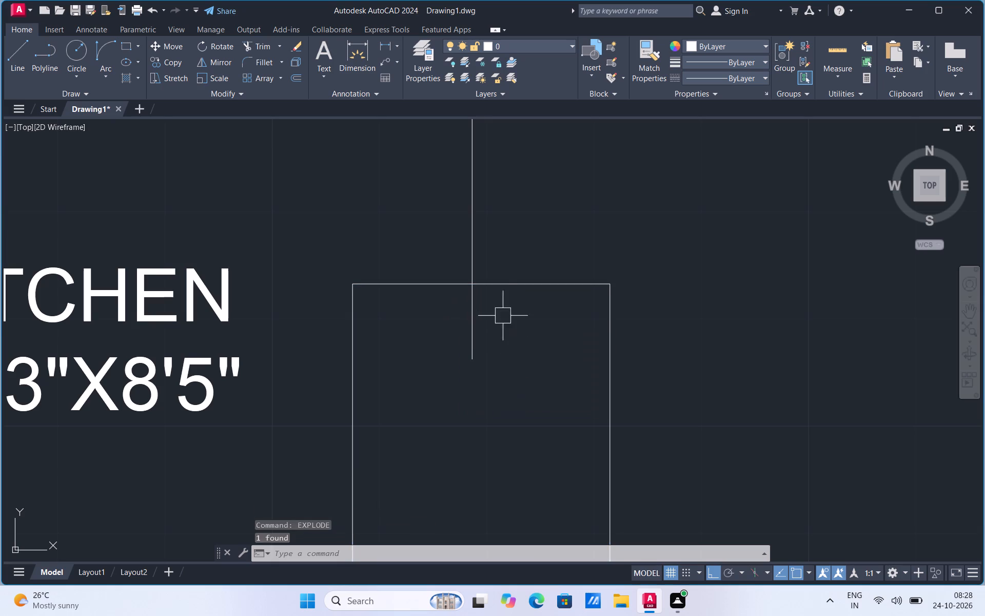
Move the rectangle's north edge south to the lower end of the 4' guide line.
left_click(502, 289)
right_click(502, 289)
left_click(529, 369)
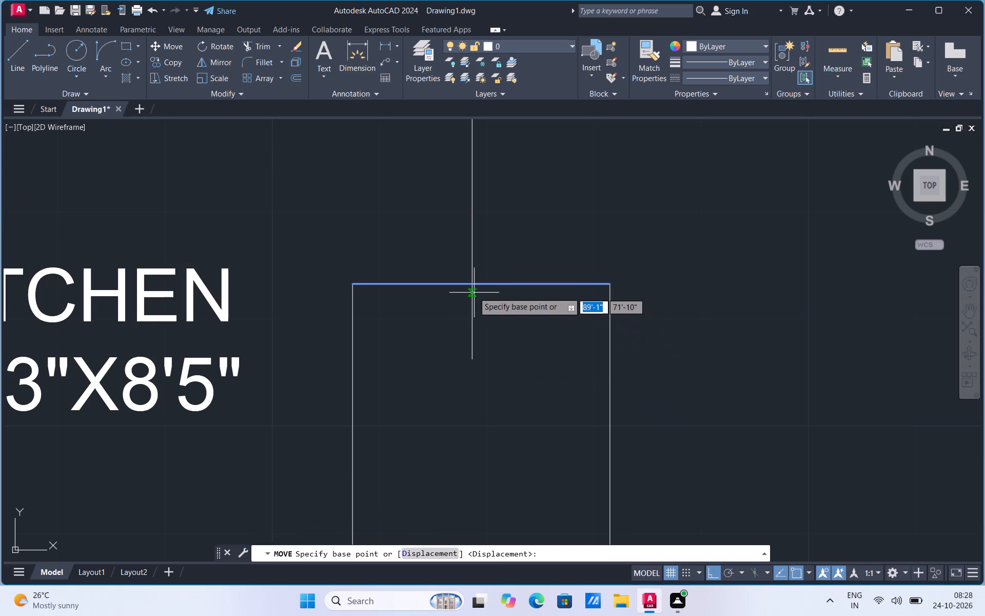
left_click(469, 279)
left_click(472, 360)
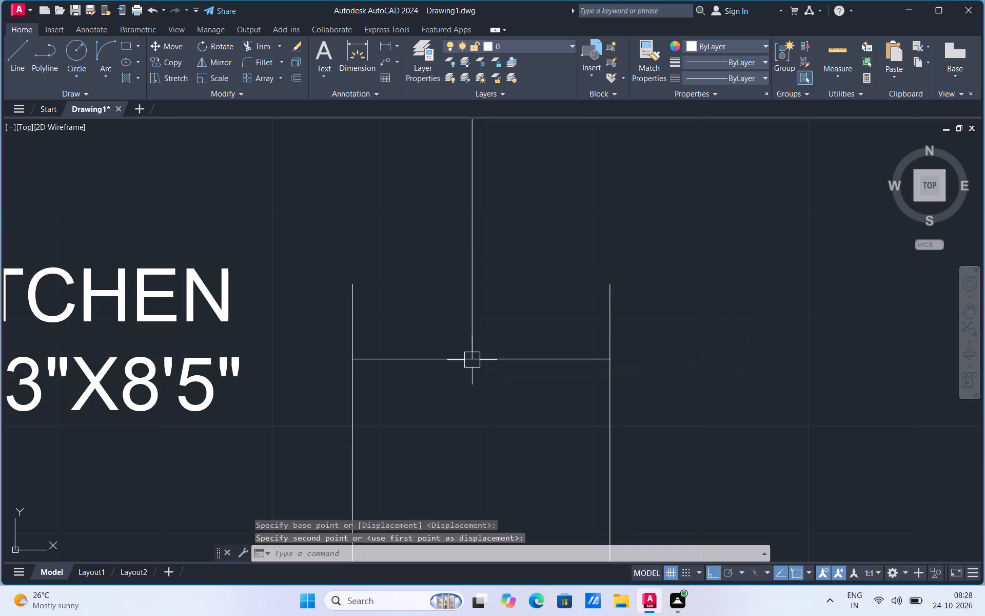
Trim the rectangle's west and east side lines where they extend north of the moved edge.
left_click(263, 48)
left_click_drag(311, 286, 376, 288)
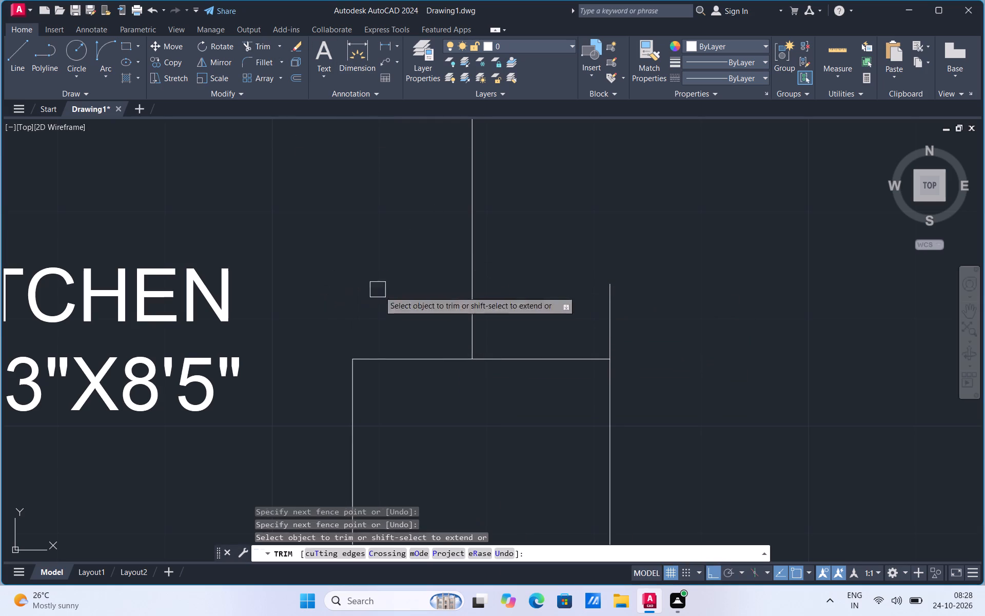
left_click_drag(570, 305, 628, 306)
Add the multiline text "BREAKFAST TABLE" in the kitchen, just south of the north wall.
scroll(502, 223, "down", 3)
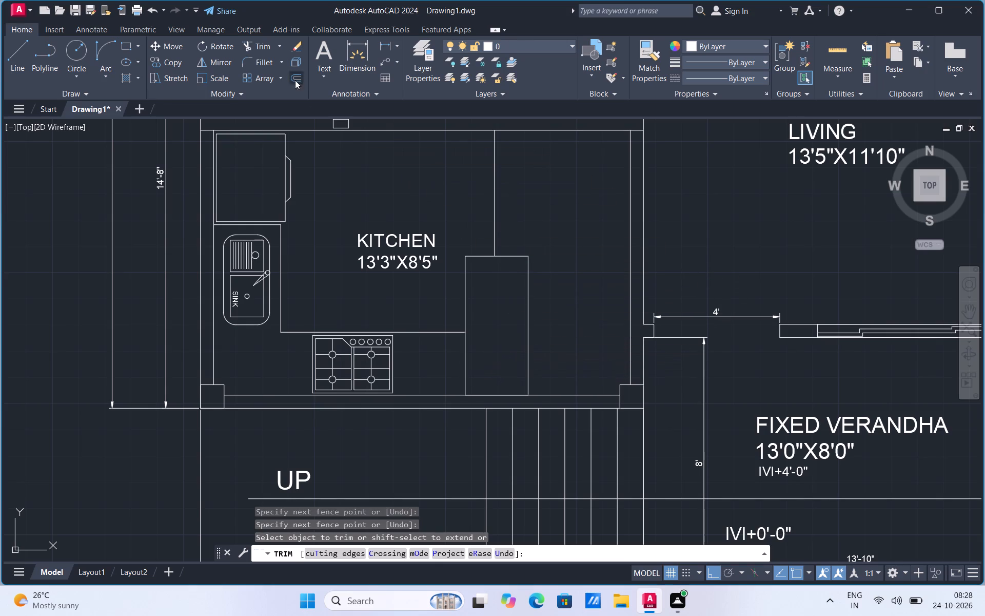
left_click(325, 75)
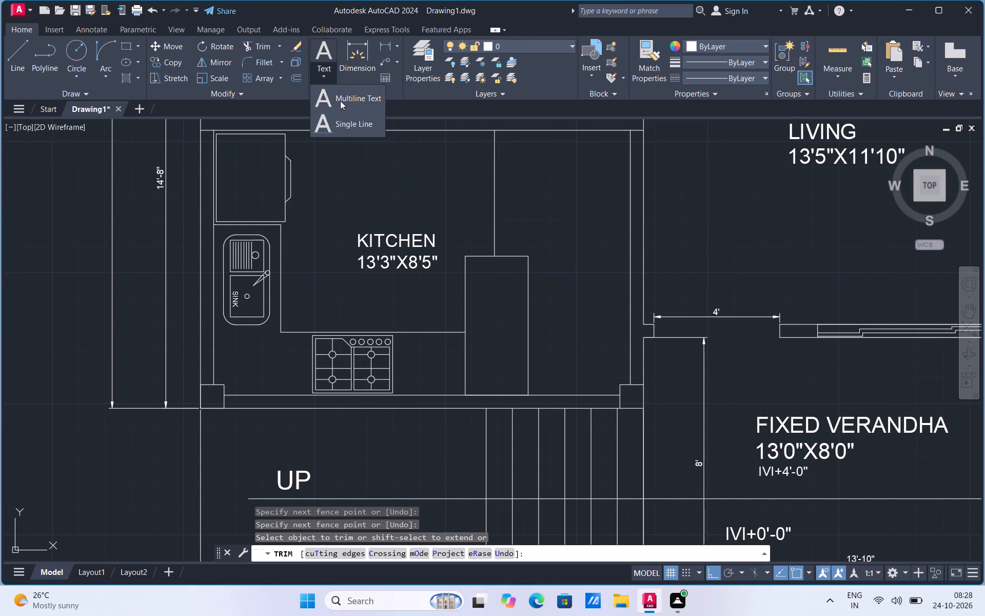
left_click(340, 101)
left_click(424, 162)
left_click(564, 198)
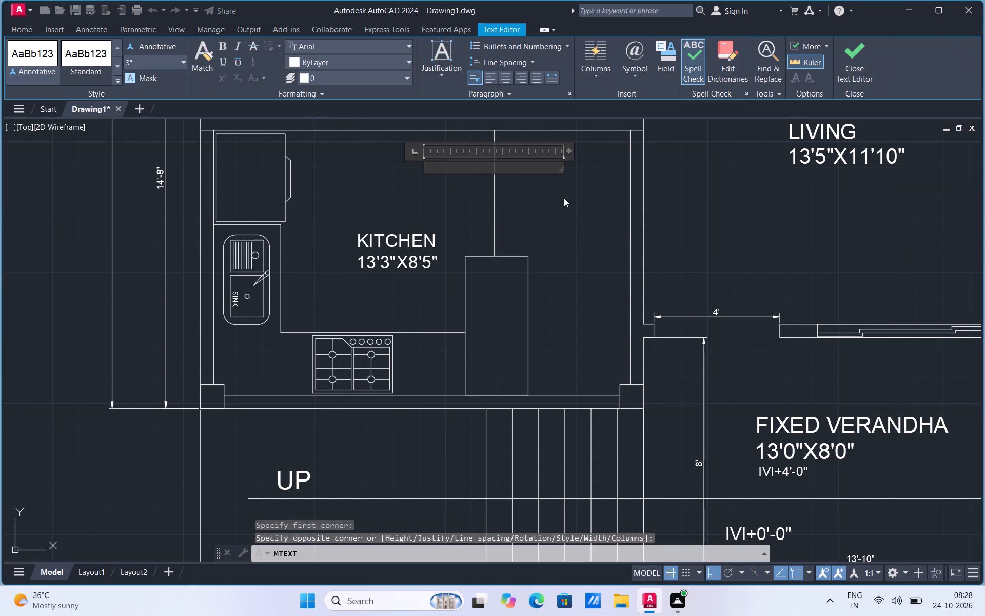
type("BREAKFAST")
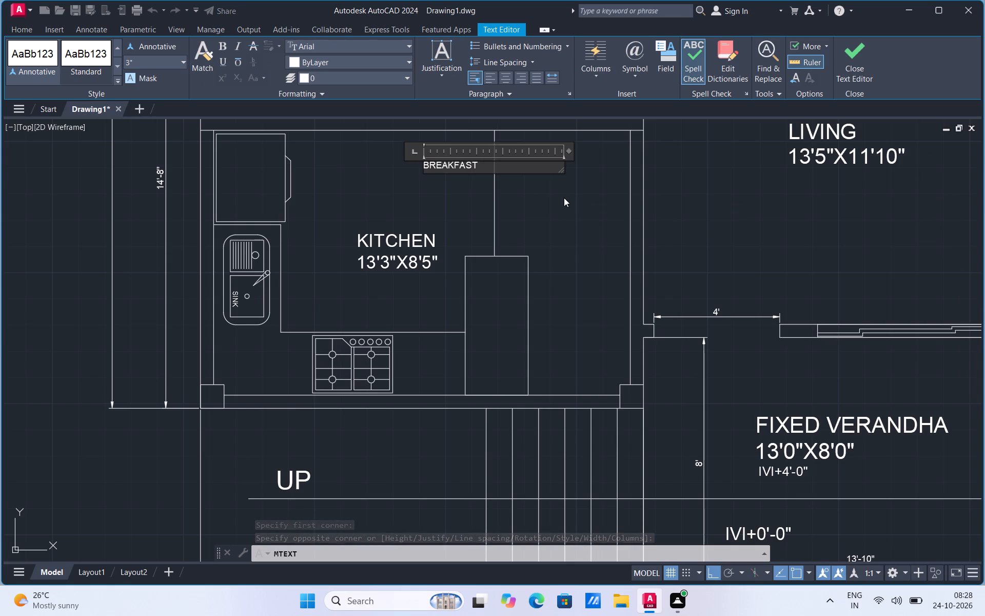
key("space")
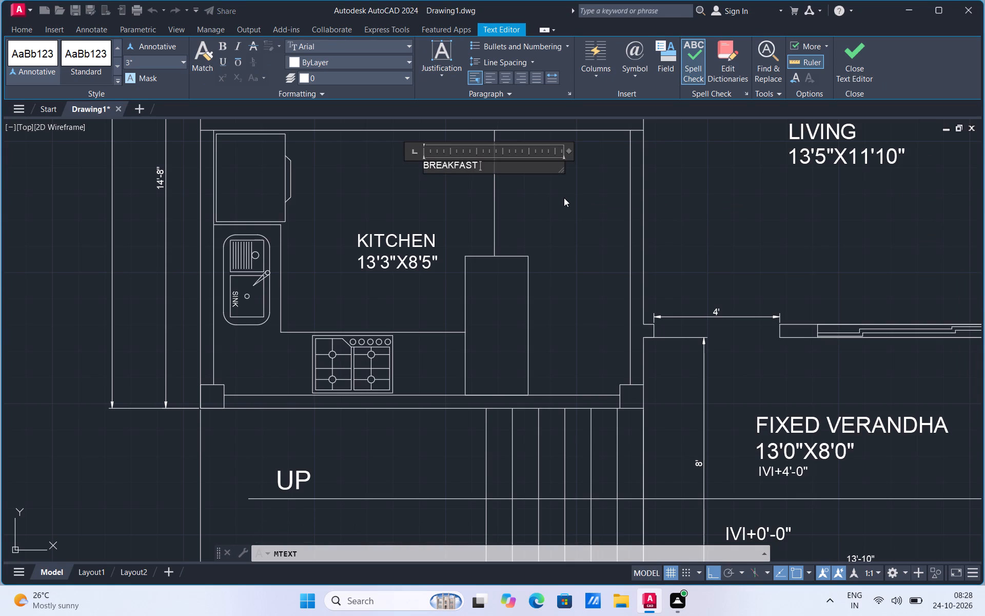
type("TABLE")
left_click(479, 205)
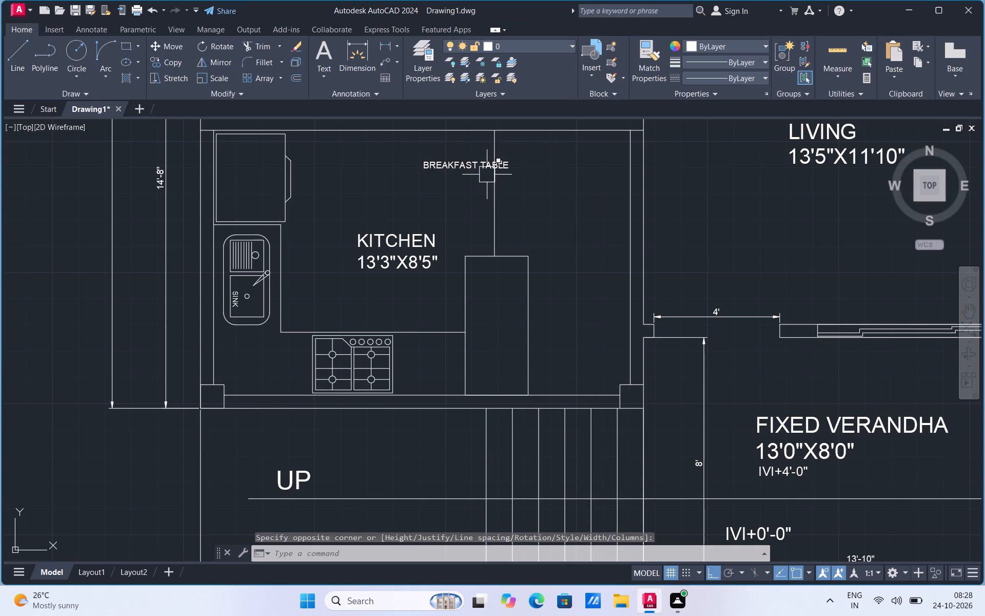
Scale the BREAKFAST TABLE text up slightly from a base point near its east end.
left_click(487, 175)
right_click(487, 175)
left_click(517, 320)
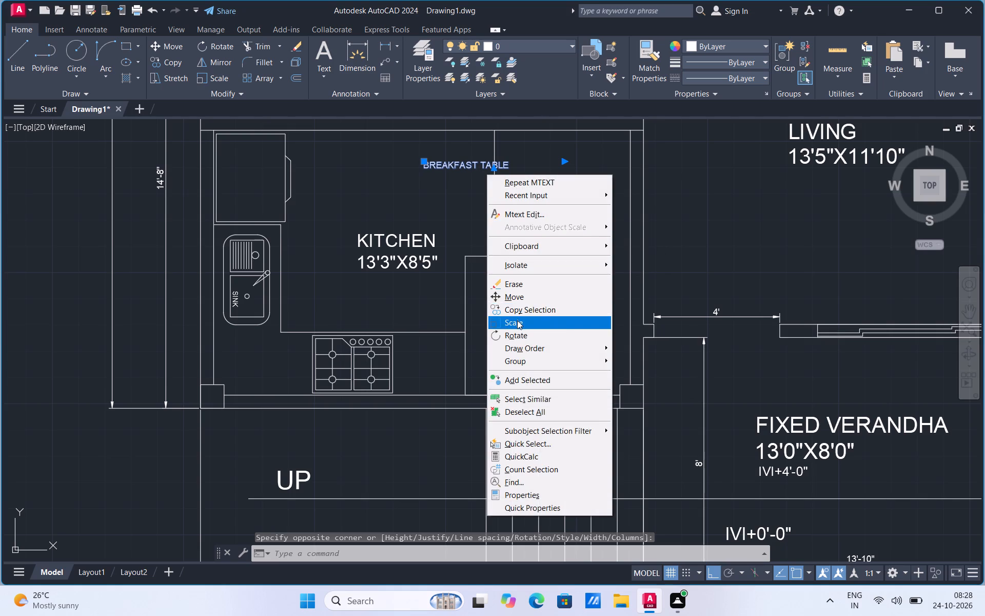
left_click(512, 176)
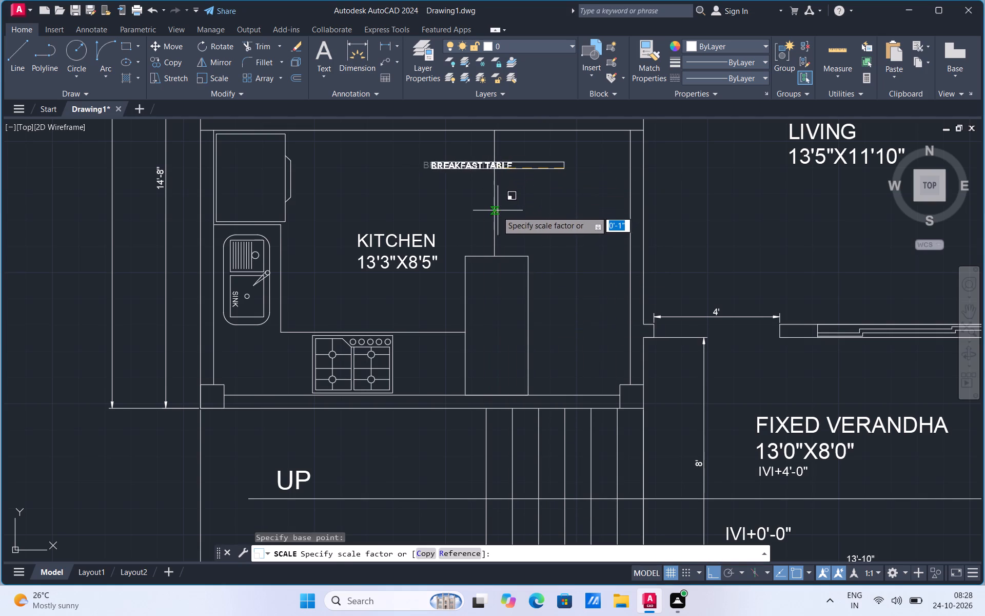
left_click(495, 214)
Rotate the BREAKFAST TABLE text to 270° so that it reads vertically downward.
left_click(450, 158)
right_click(450, 158)
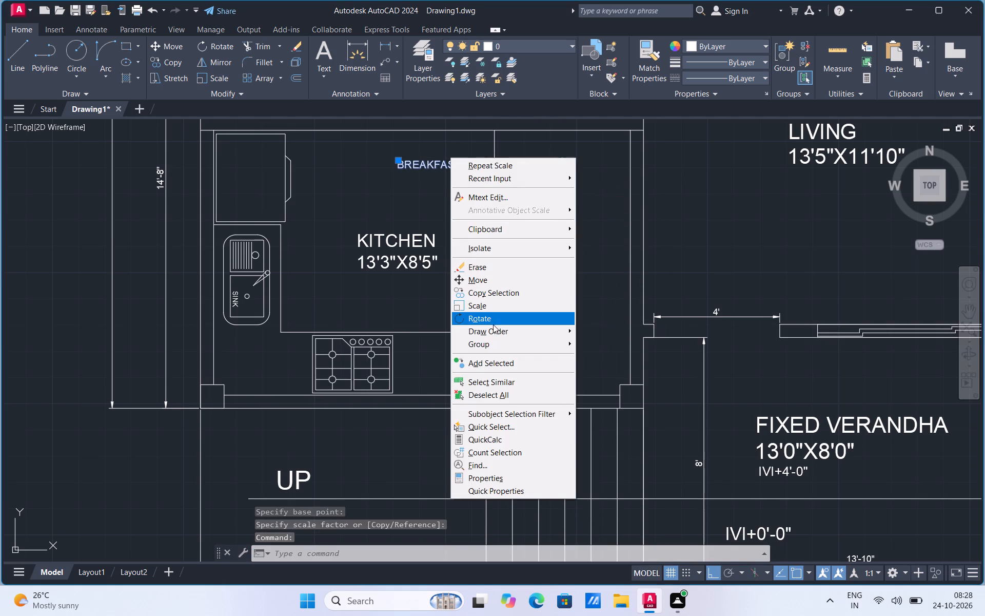
left_click(486, 320)
left_click(498, 170)
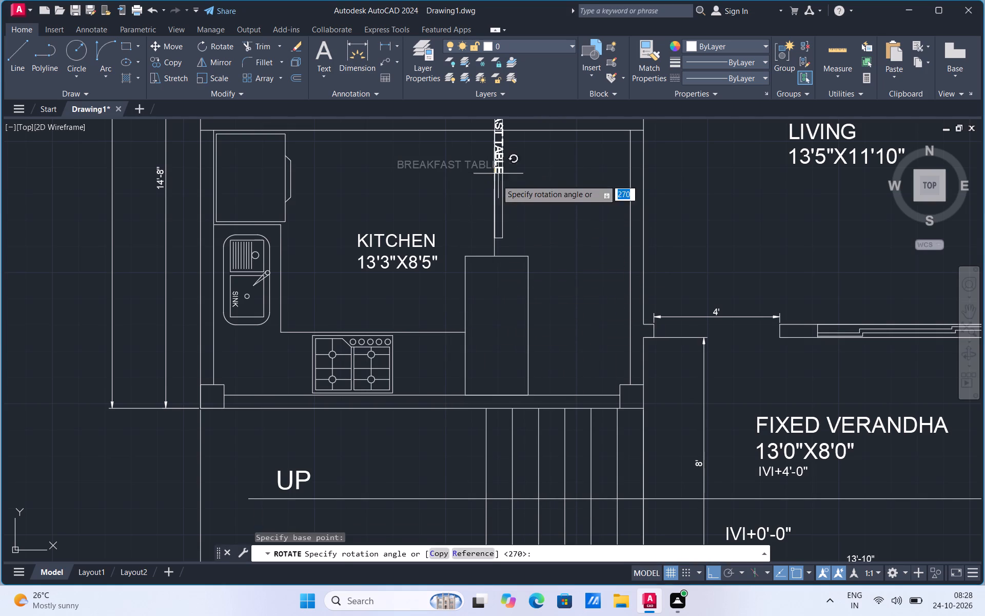
left_click(484, 200)
Move the vertical BREAKFAST TABLE text straight south into the tall rectangle.
left_click(505, 162)
right_click(505, 162)
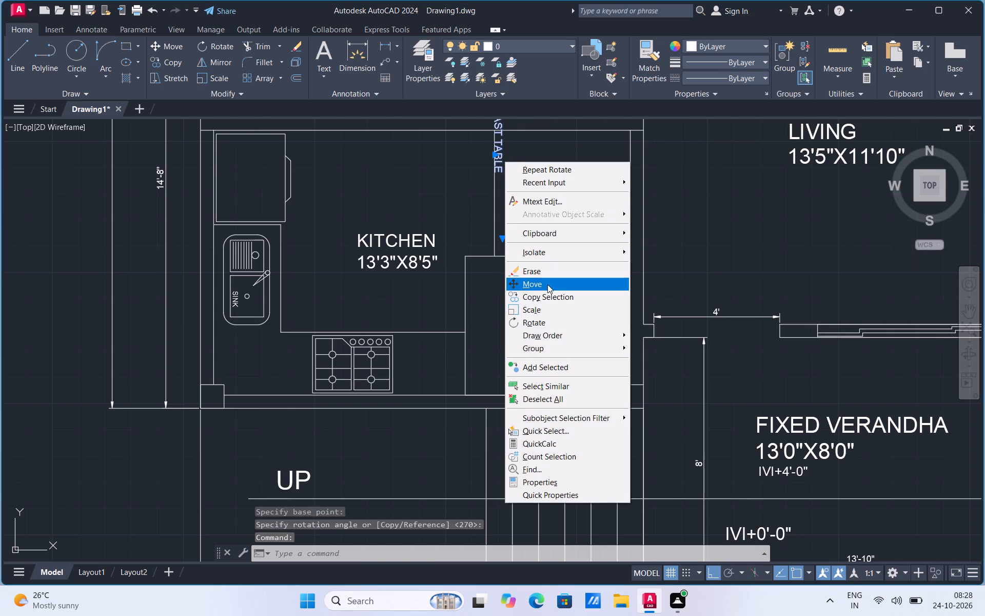
left_click(547, 284)
left_click(502, 166)
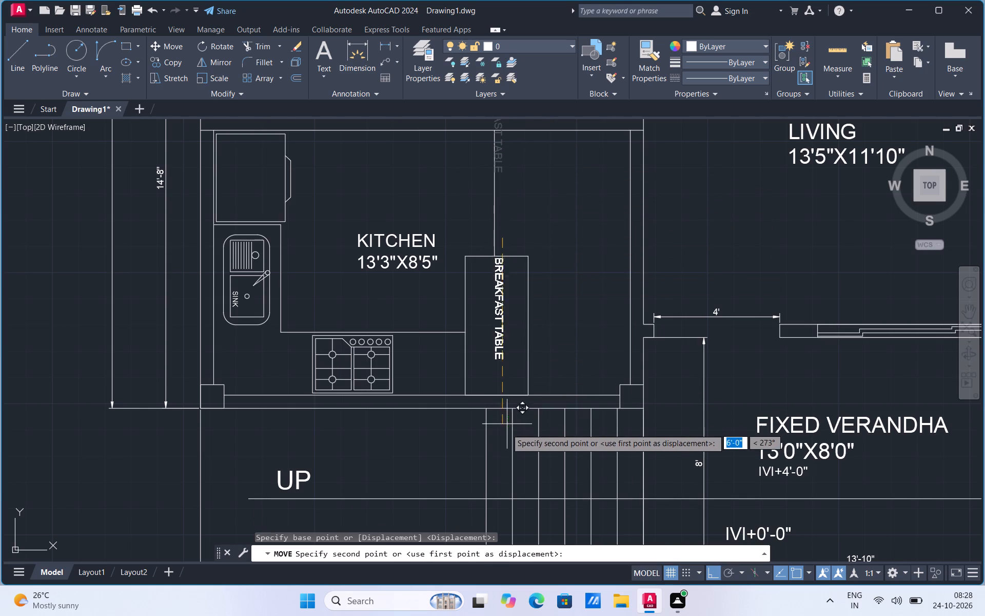
left_click(506, 442)
Turn ortho off and move the BREAKFAST TABLE text slightly west to centre it in the rectangle.
left_click(513, 313)
right_click(513, 313)
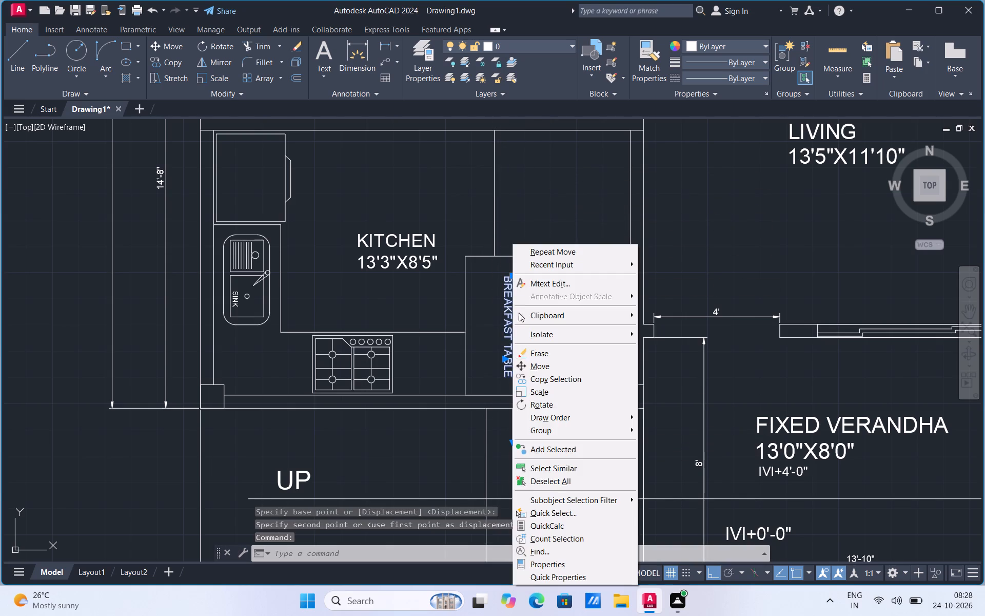
left_click(542, 371)
scroll(526, 329, "up", 2)
left_click(494, 324)
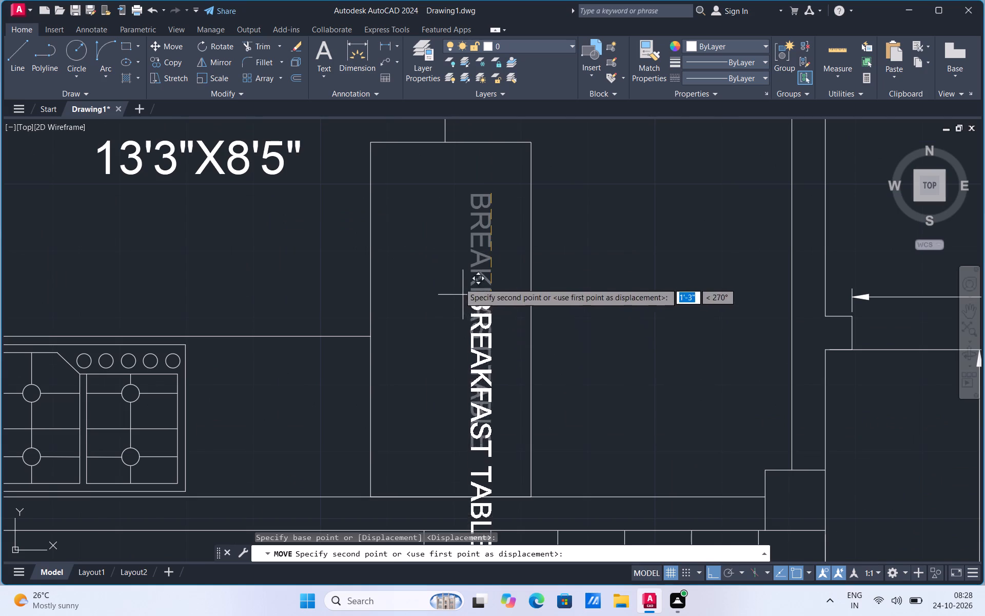
left_click(714, 572)
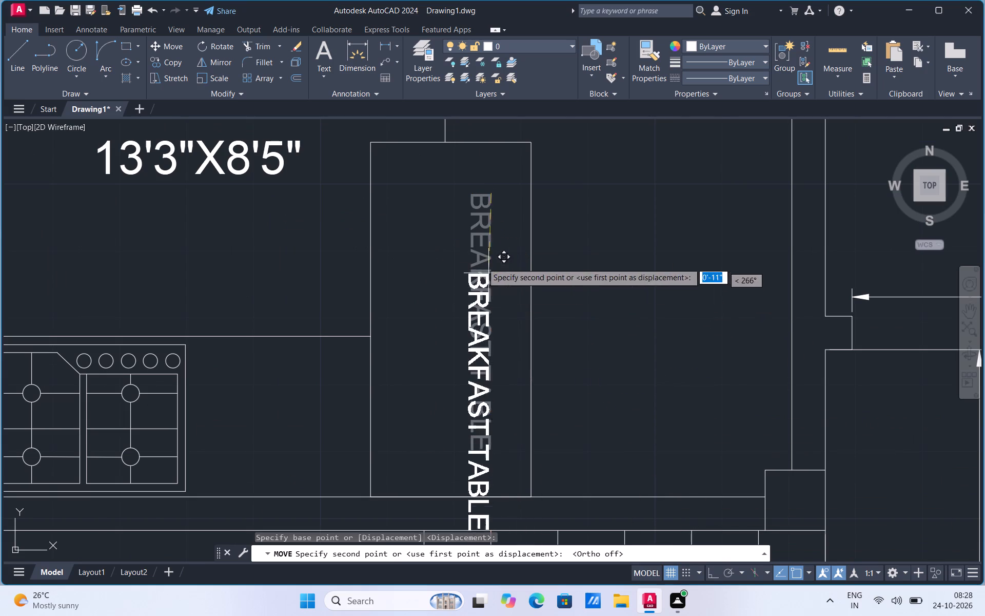
left_click(458, 195)
Erase the vertical guide line between the kitchen's north wall and the breakfast table.
scroll(424, 341, "down", 3)
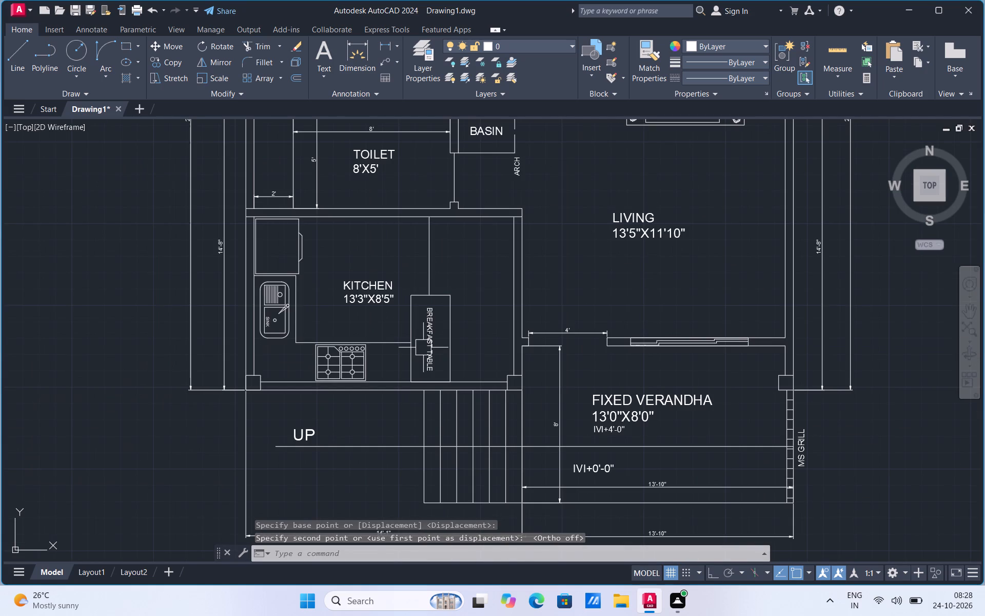
left_click(435, 251)
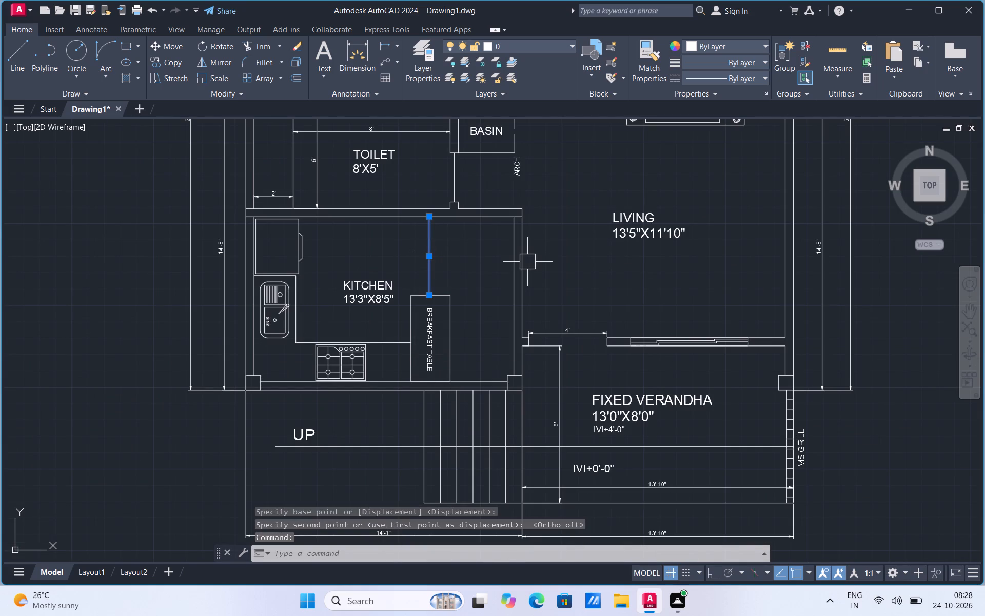
key("Delete")
Add a vertical linear dimension between the breakfast table's north edge and the kitchen's north wall.
left_click(382, 44)
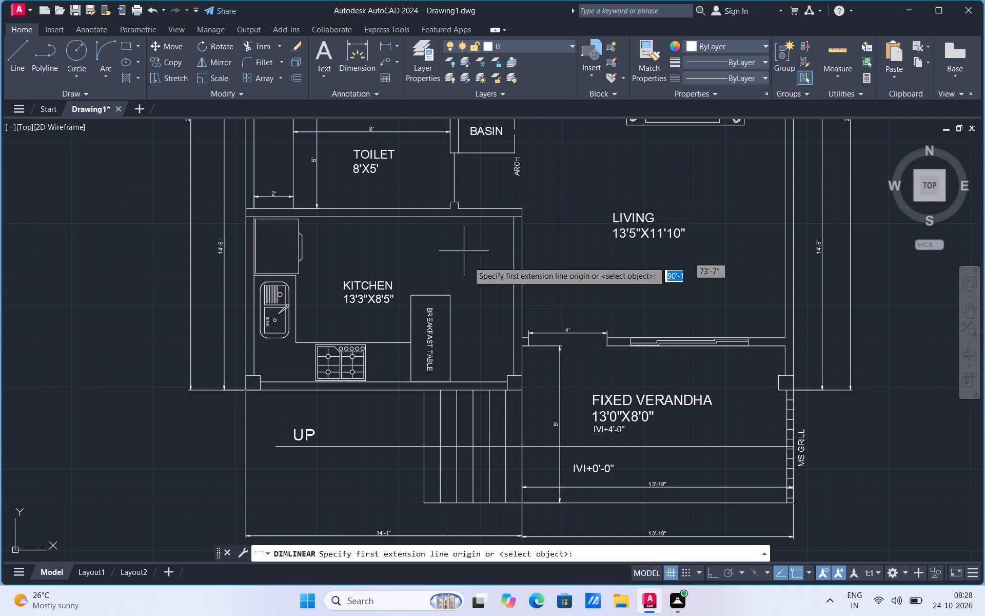
left_click(447, 295)
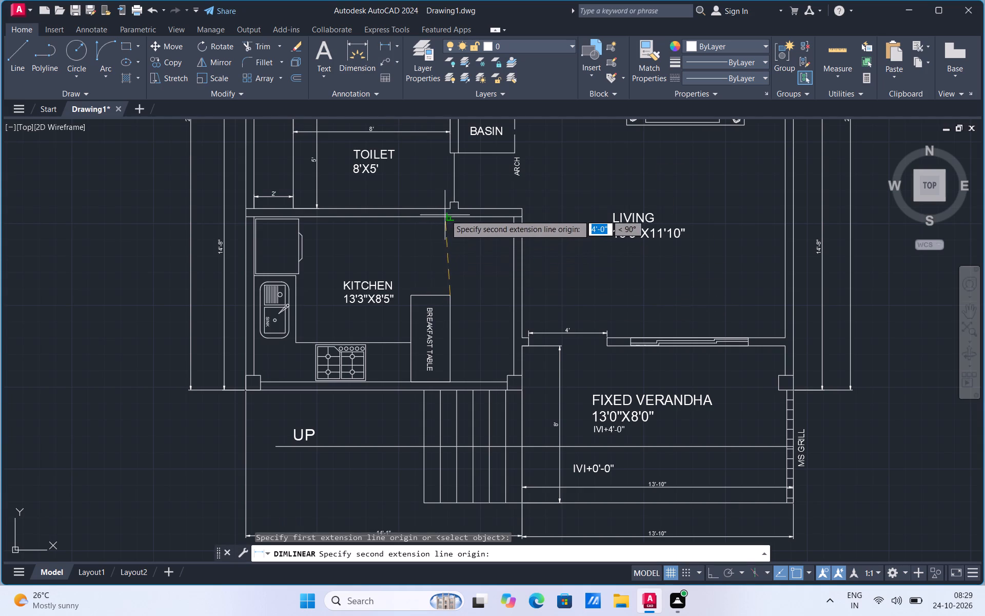
left_click(447, 217)
left_click(427, 220)
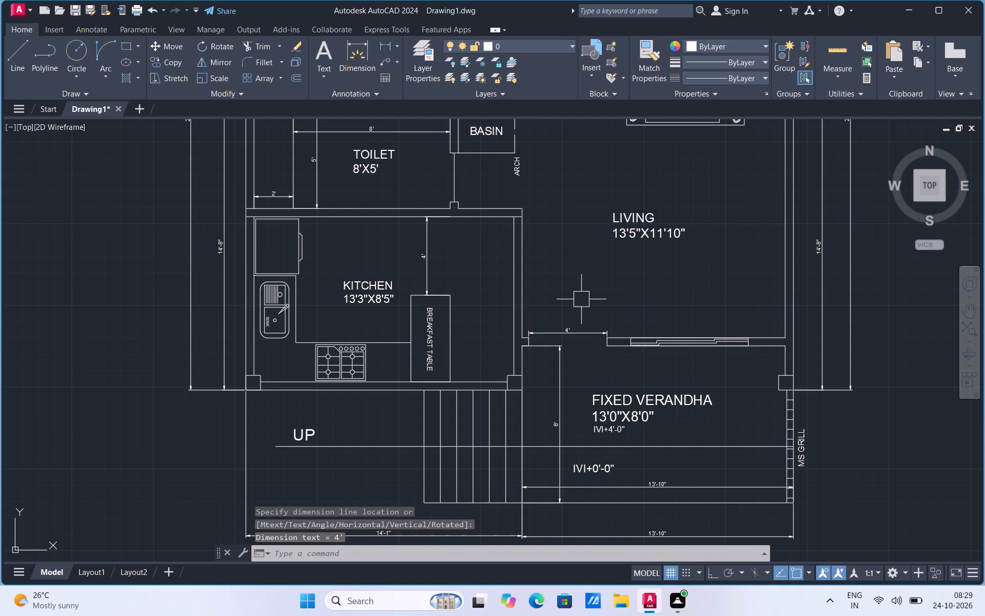
Draw a horizontal line from the breakfast table's northeast corner east to the outer face of the kitchen's east wall.
scroll(589, 269, "up", 2)
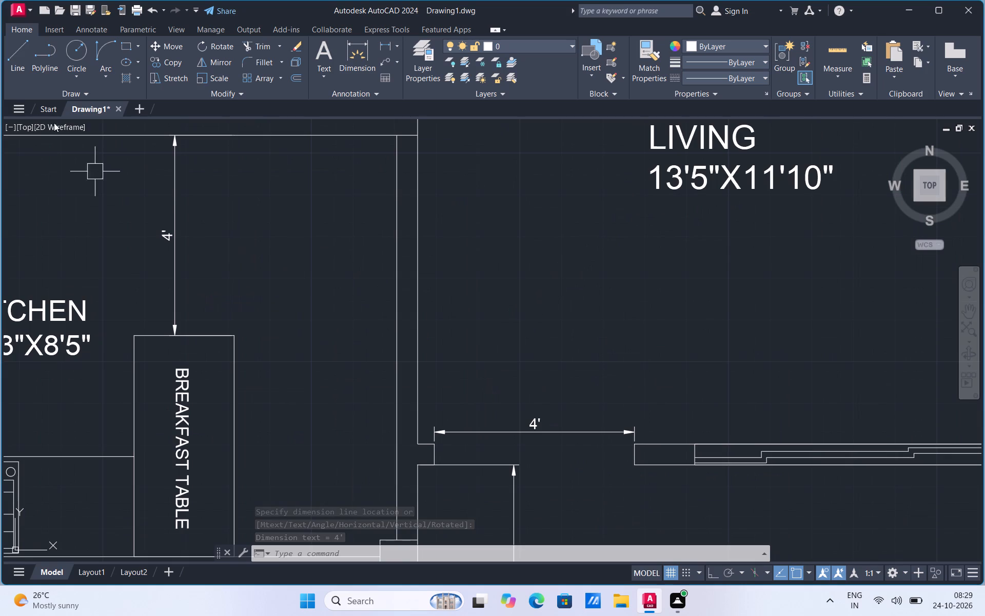
left_click(21, 70)
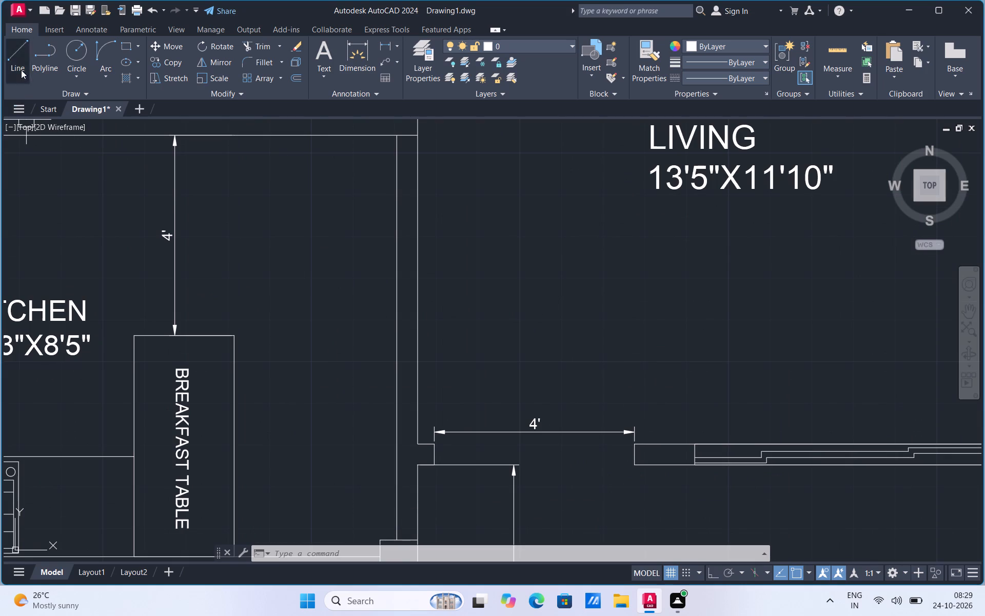
left_click(231, 338)
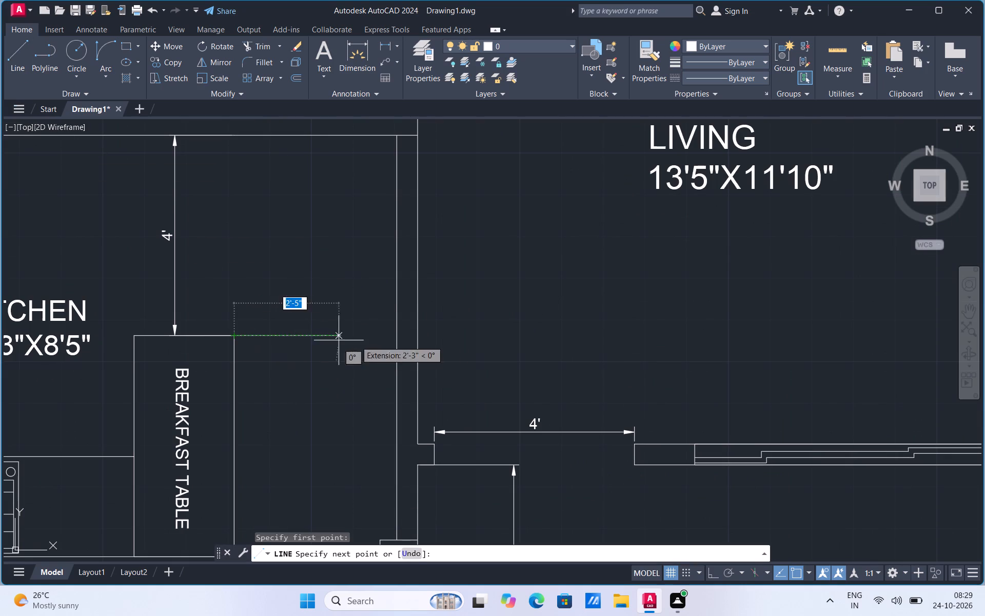
left_click(418, 336)
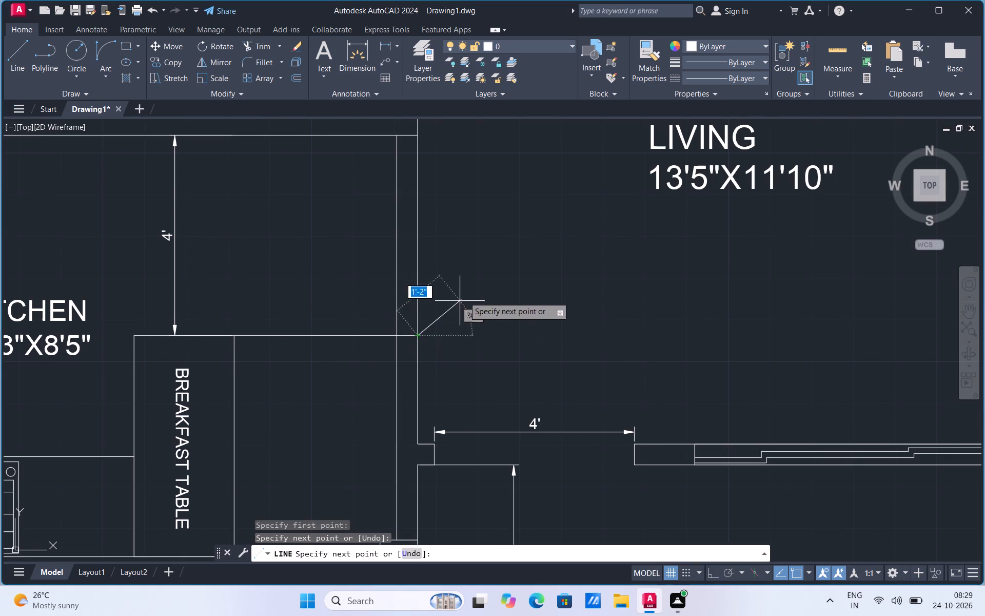
Trim the kitchen's east wall north of the horizontal line, and trim the line between table and wall, to open the kitchen towards the living room.
left_click(260, 48)
left_click_drag(294, 245, 324, 380)
left_click_drag(329, 280, 471, 276)
scroll(472, 277, "down", 2)
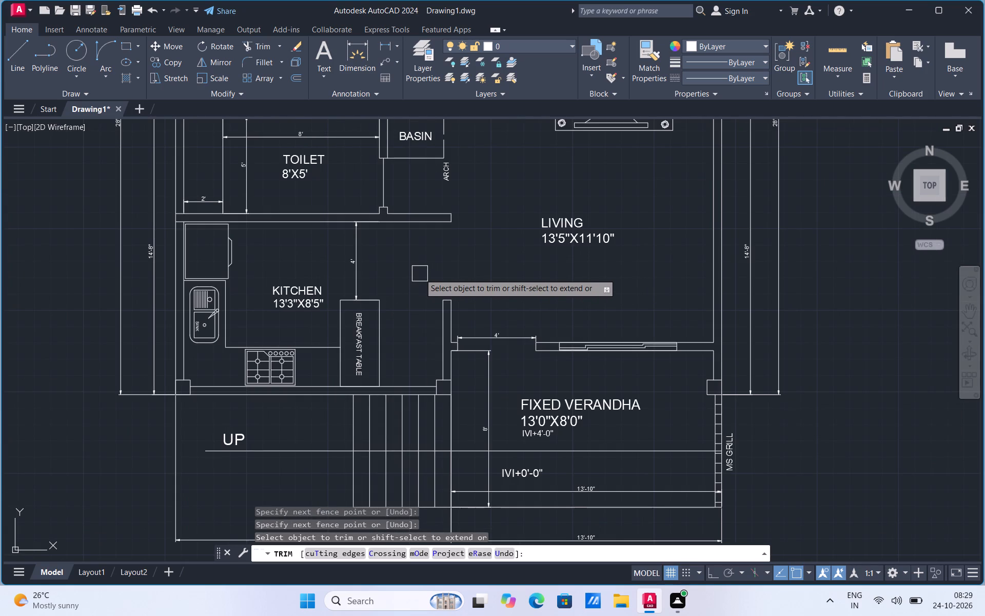
scroll(420, 274, "down", 2)
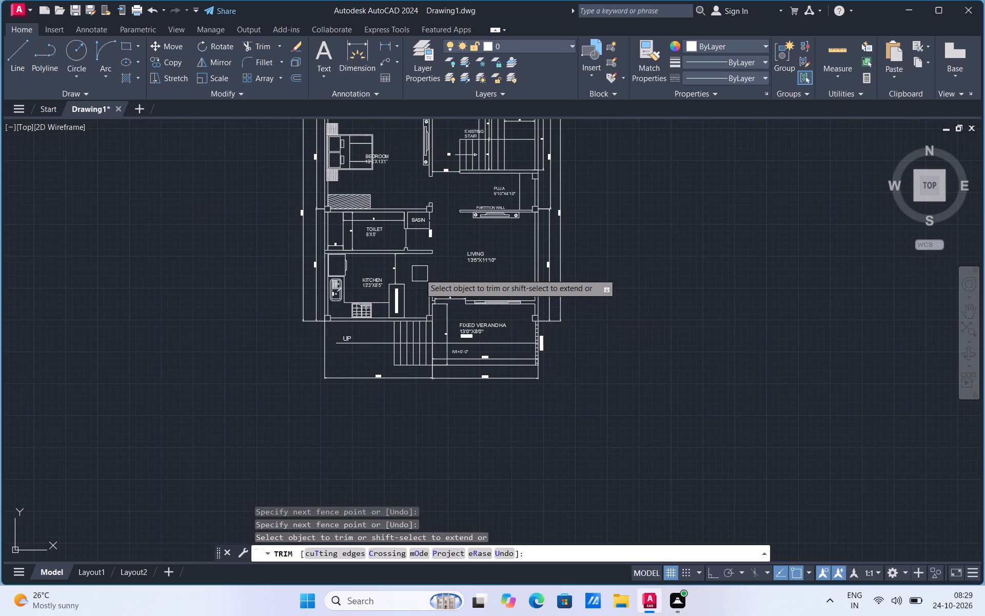
scroll(364, 342, "up", 2)
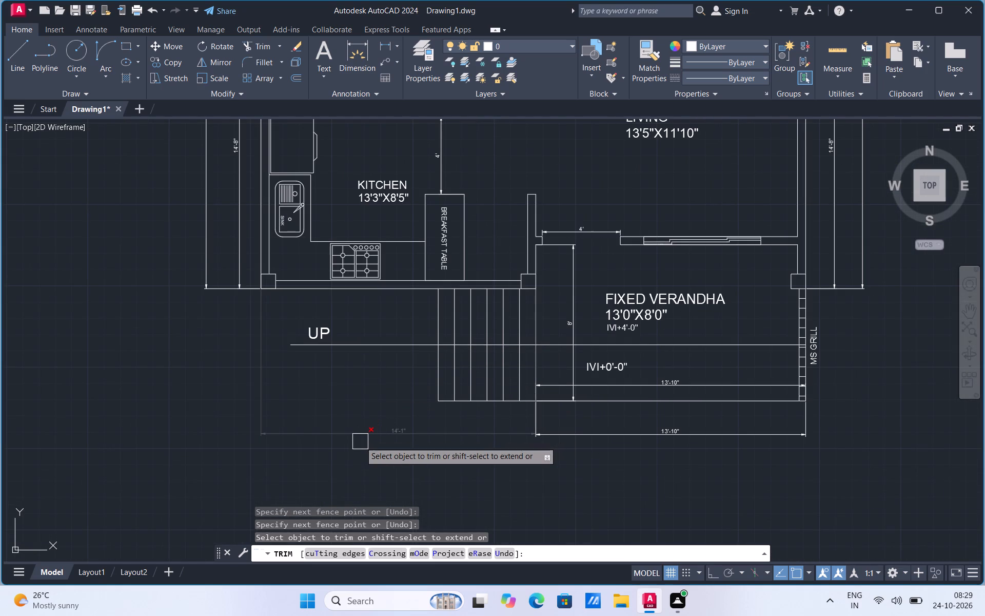
scroll(360, 441, "down", 5)
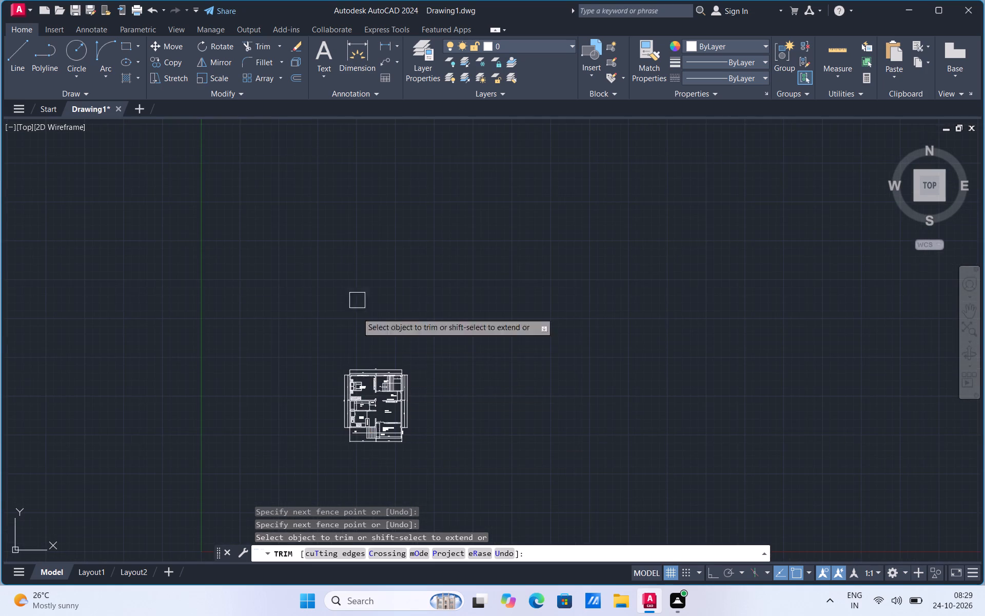
scroll(363, 378, "up", 3)
scroll(382, 443, "up", 2)
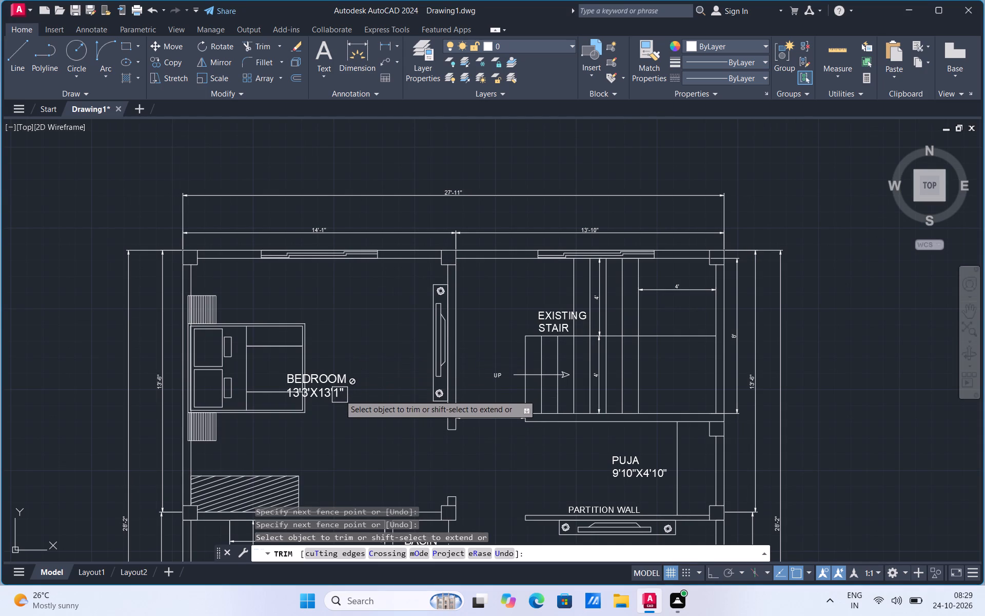
key("Escape")
Move the BEDROOM room label east so that it sits clear of the bed.
left_click(340, 380)
right_click(340, 380)
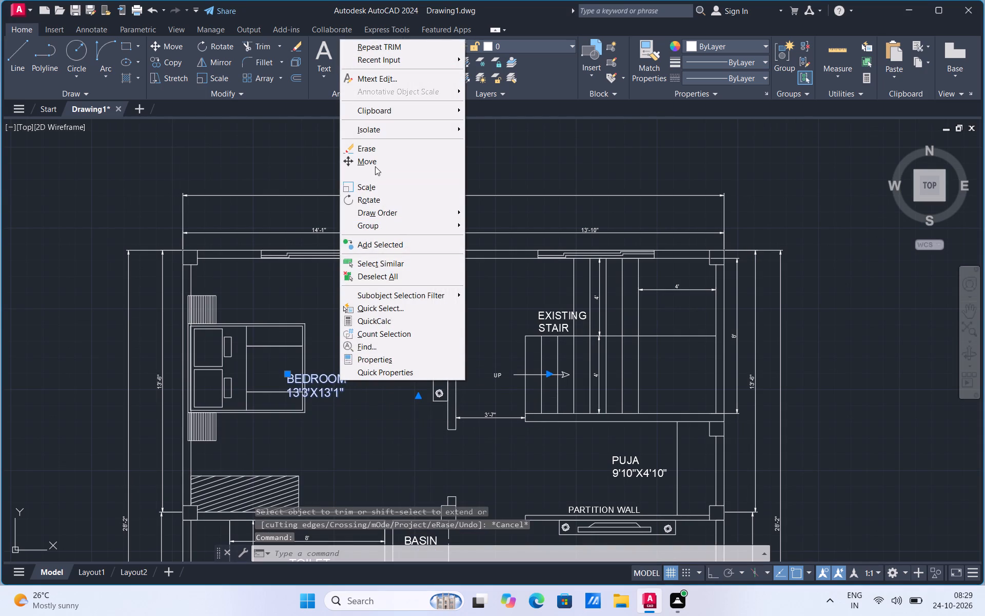
left_click(375, 166)
left_click(345, 371)
left_click(333, 371)
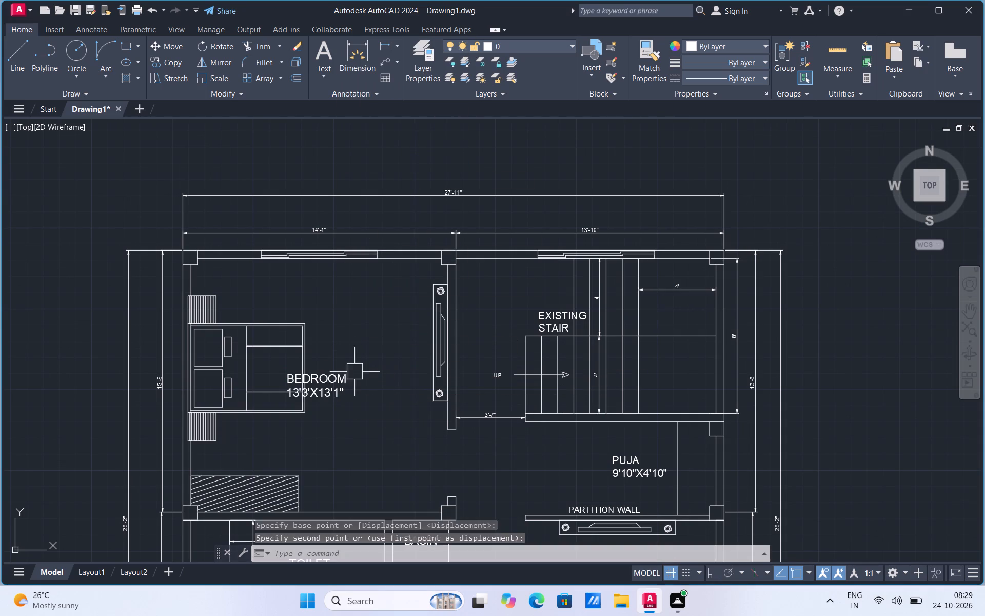
left_click(316, 394)
right_click(316, 394)
left_click(351, 181)
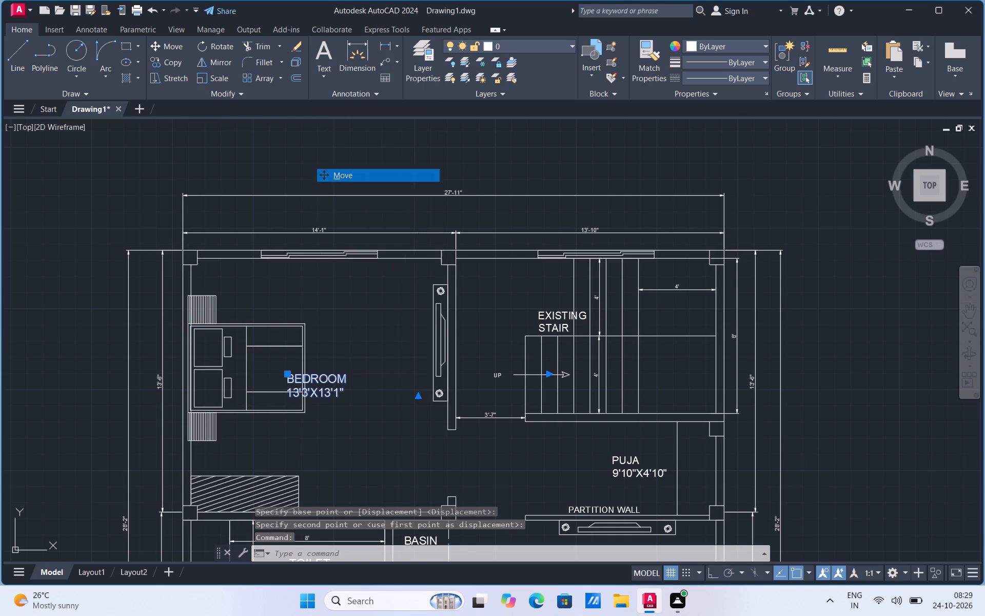
scroll(325, 378, "up", 1)
left_click(321, 382)
left_click(388, 365)
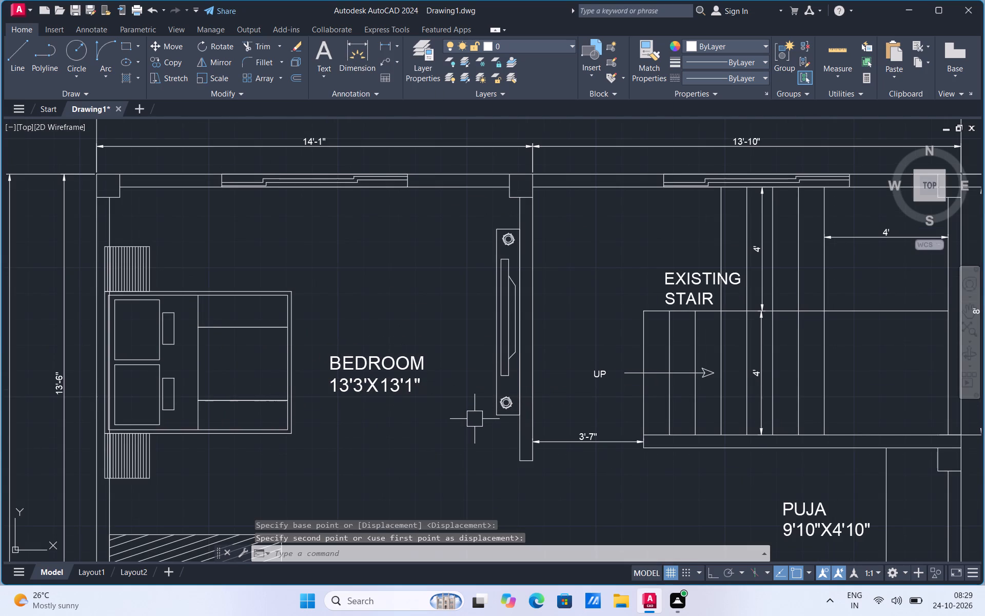
Draw a Start, End, Direction arc with endpoints about 6" apart, bulging west, in the bedroom just north of the bed.
left_click(74, 78)
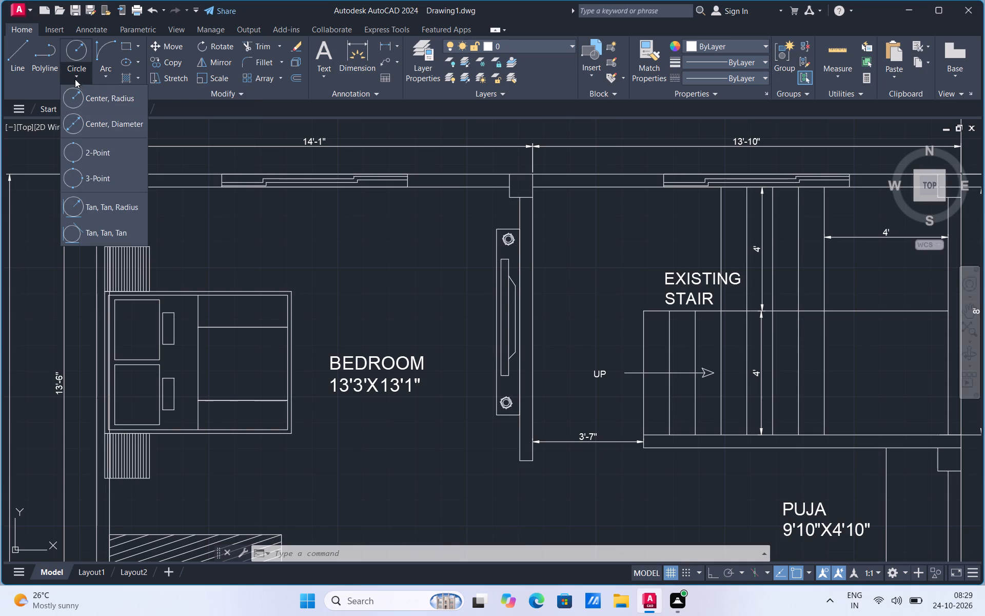
left_click(104, 78)
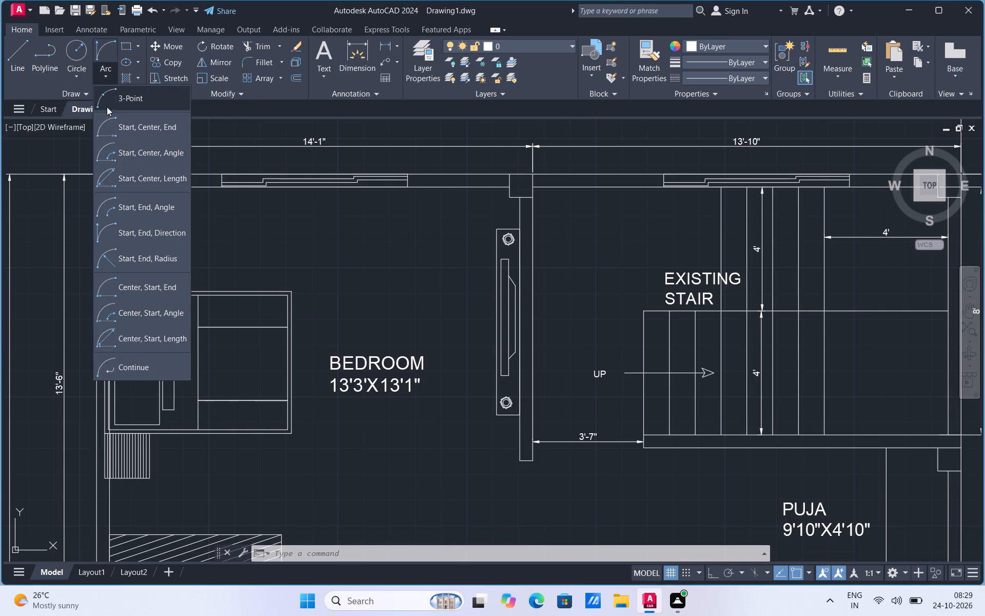
left_click(124, 234)
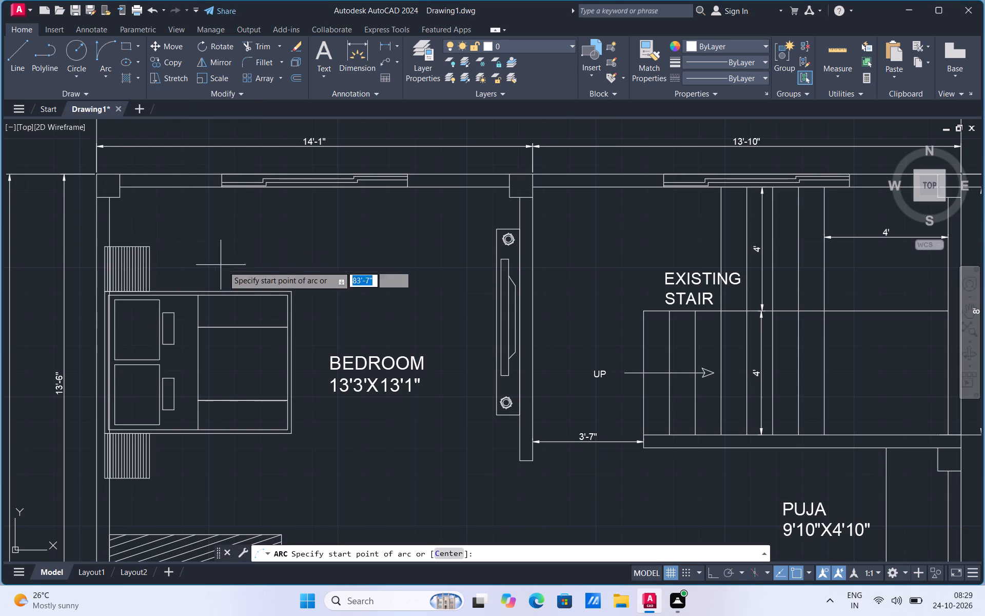
left_click(255, 270)
scroll(260, 235, "up", 2)
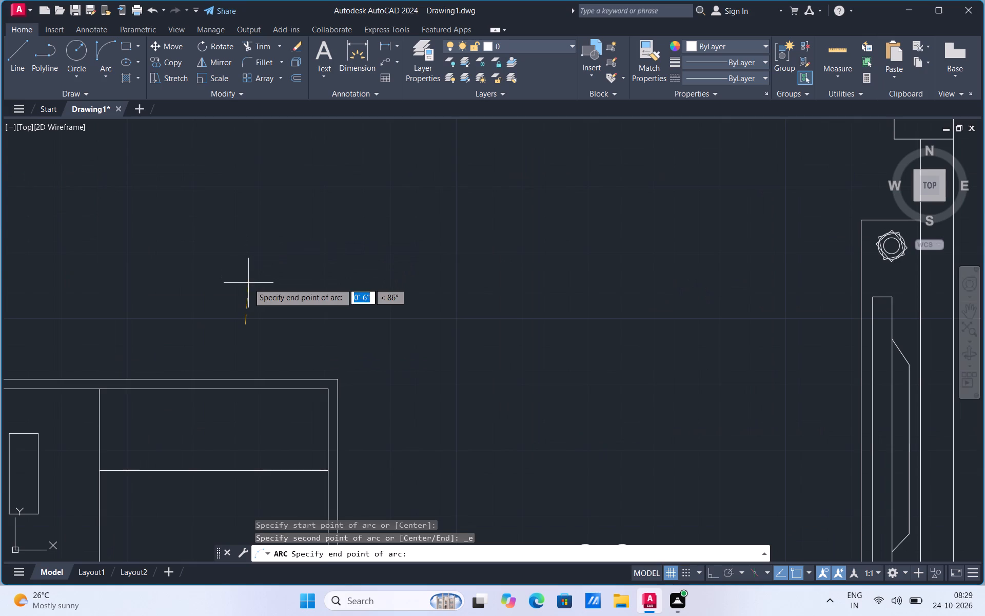
left_click(248, 283)
left_click(206, 298)
Copy the small arc a short distance east of the original.
left_click(235, 300)
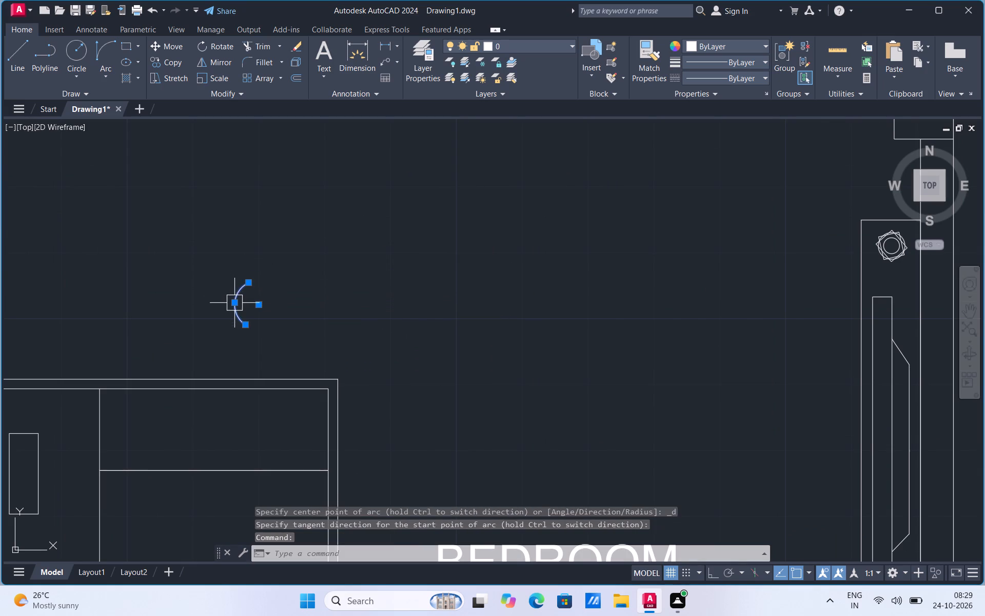
right_click(235, 300)
right_click(234, 323)
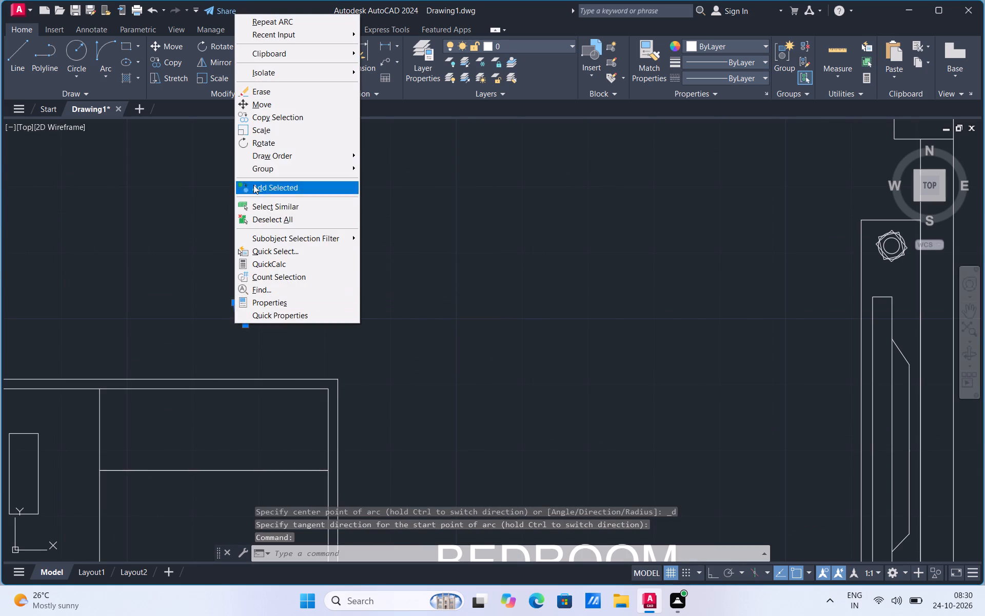
left_click(267, 123)
left_click(246, 328)
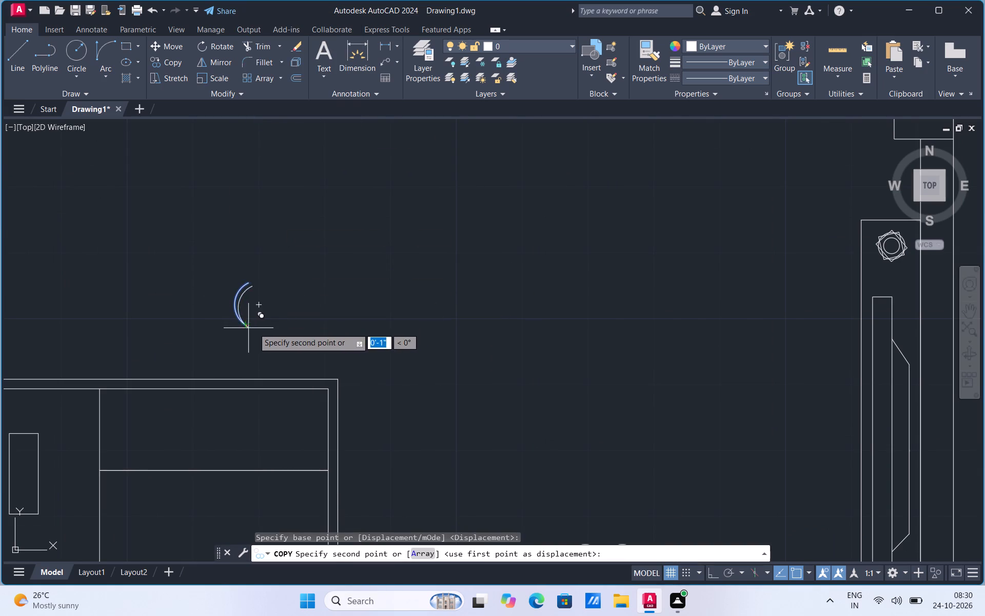
left_click(284, 324)
key("Escape")
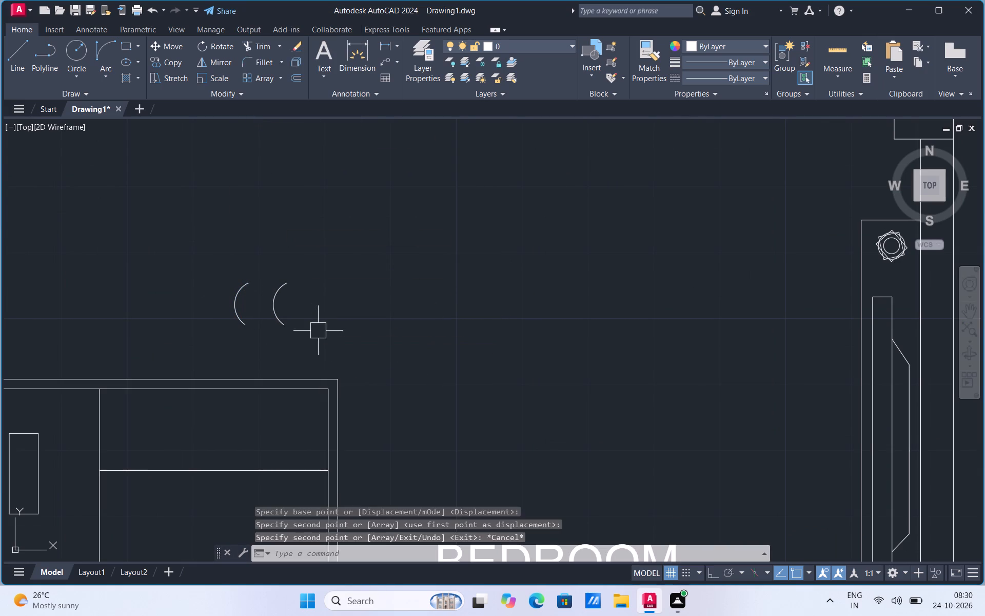
Turn ortho on and mirror the copied arc about a vertical line through its lower endpoint, erasing the source arc.
left_click(280, 323)
type("MI")
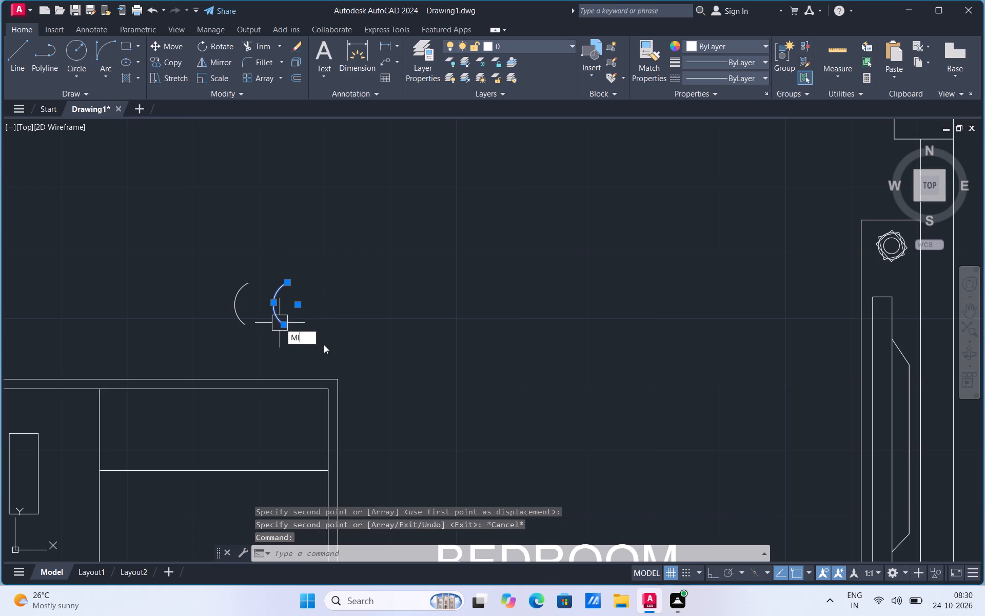
left_click(325, 345)
left_click(284, 328)
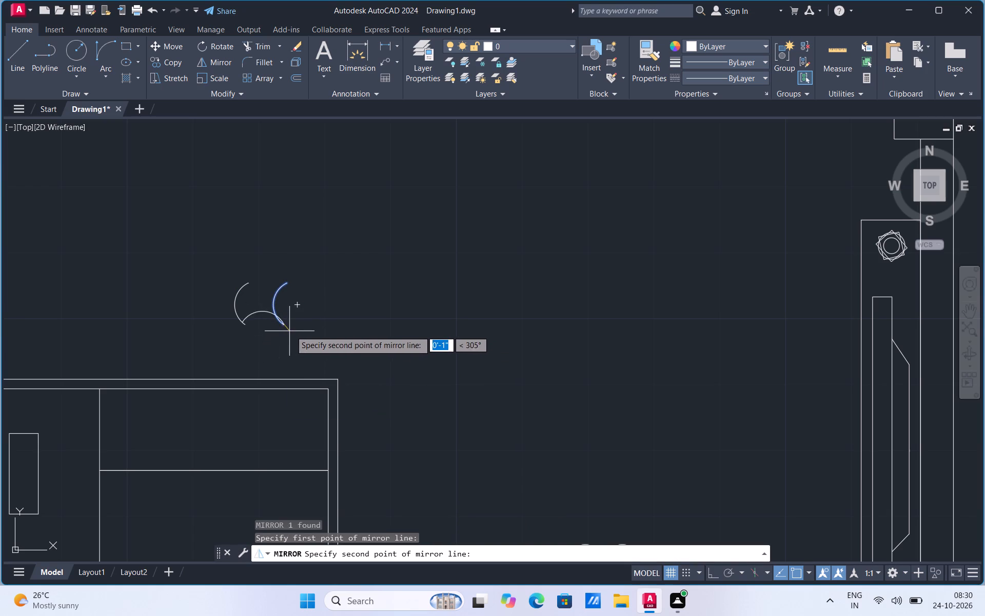
left_click(711, 574)
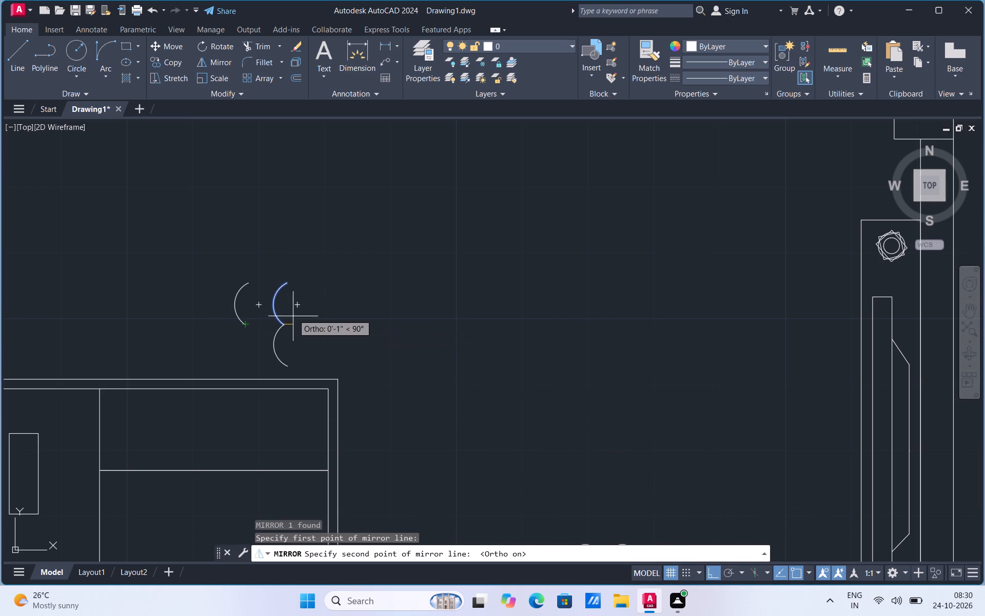
left_click(280, 250)
left_click_drag(294, 281, 280, 250)
Move the mirrored arc west so that its upper endpoint meets the first arc's upper endpoint.
left_click(282, 287)
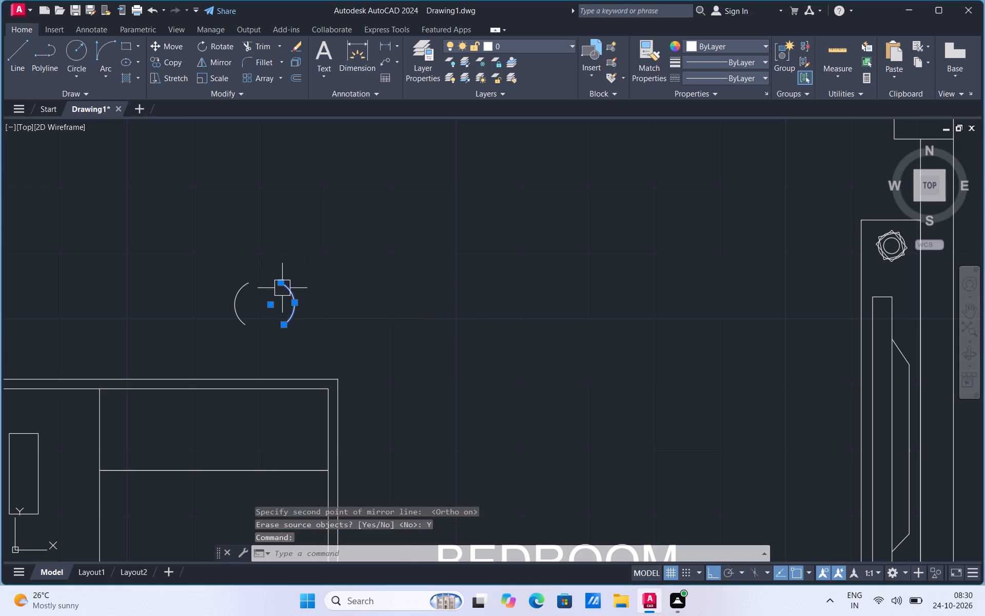
right_click(282, 288)
left_click(315, 368)
left_click(280, 283)
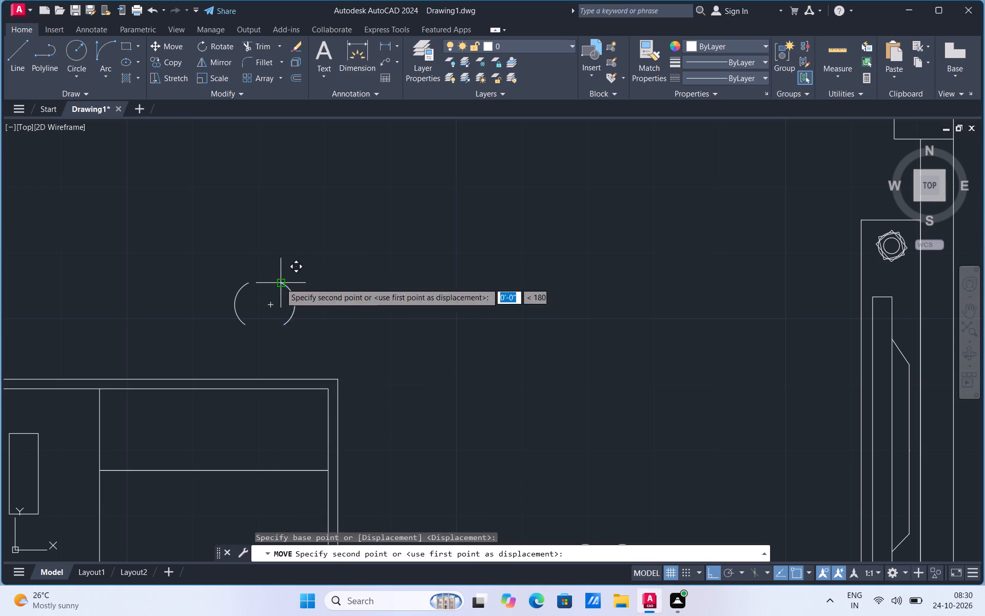
left_click(246, 282)
Draw a short horizontal line closing the gap between the two arcs' lower endpoints.
scroll(240, 333, "up", 2)
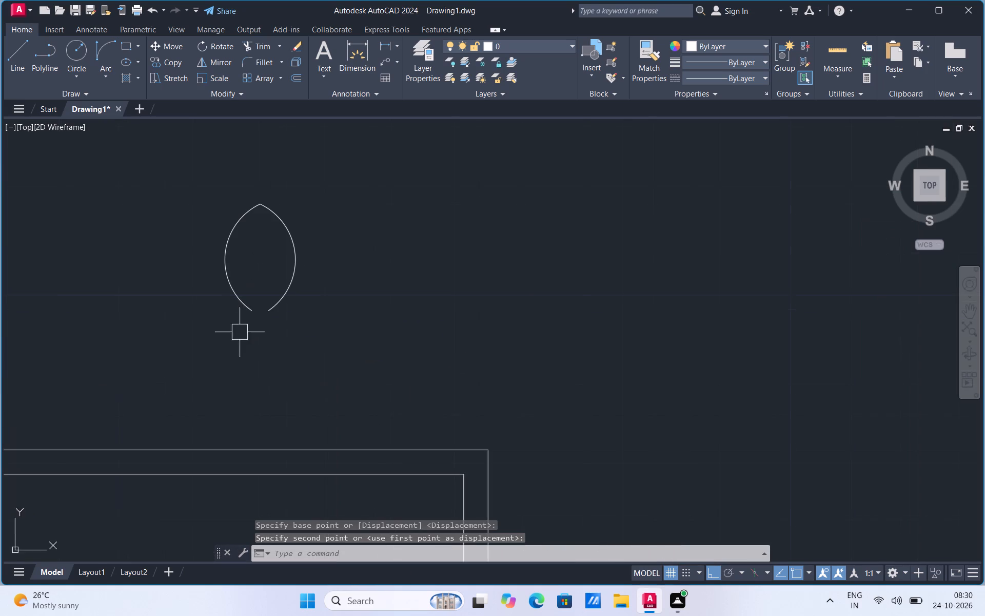
scroll(255, 299, "up", 1)
left_click(21, 71)
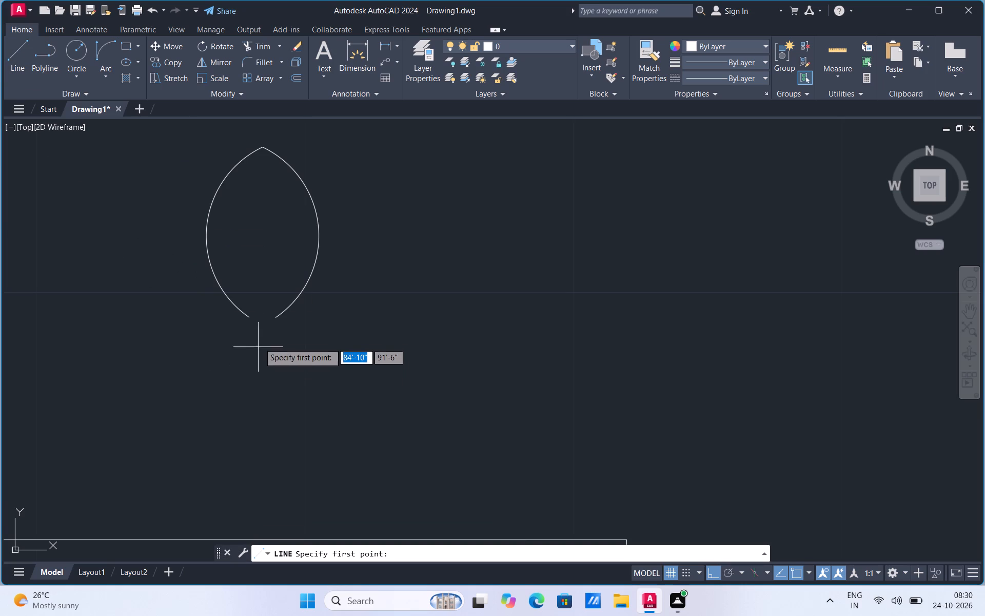
left_click(251, 318)
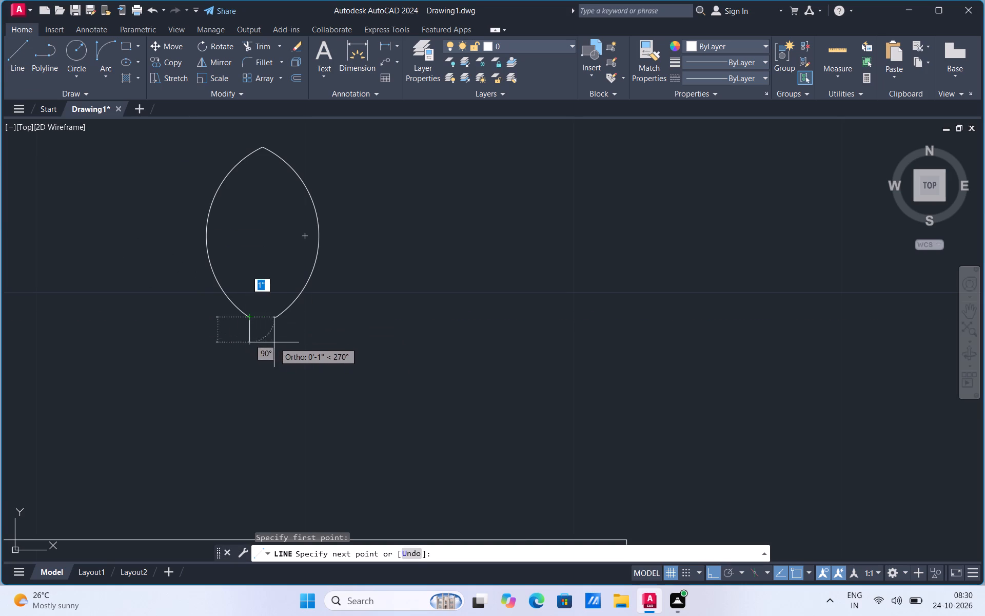
scroll(274, 328, "up", 2)
scroll(274, 327, "down", 1)
left_click(278, 314)
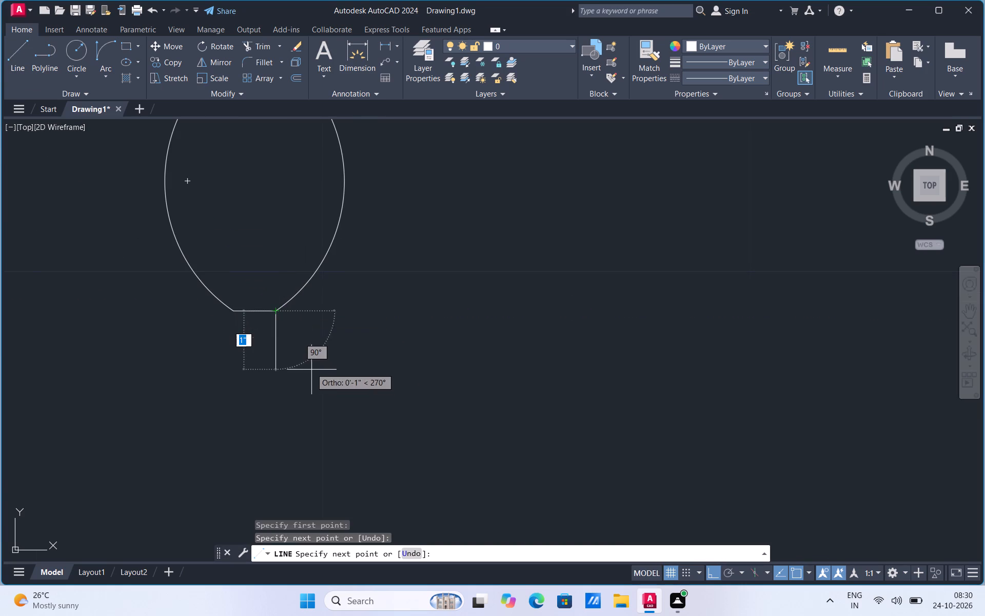
scroll(326, 409, "up", 1)
scroll(326, 411, "down", 1)
key("Escape")
Scale the whole leaf shape freehand, using a base point on the lower part of its east arc.
scroll(344, 432, "down", 2)
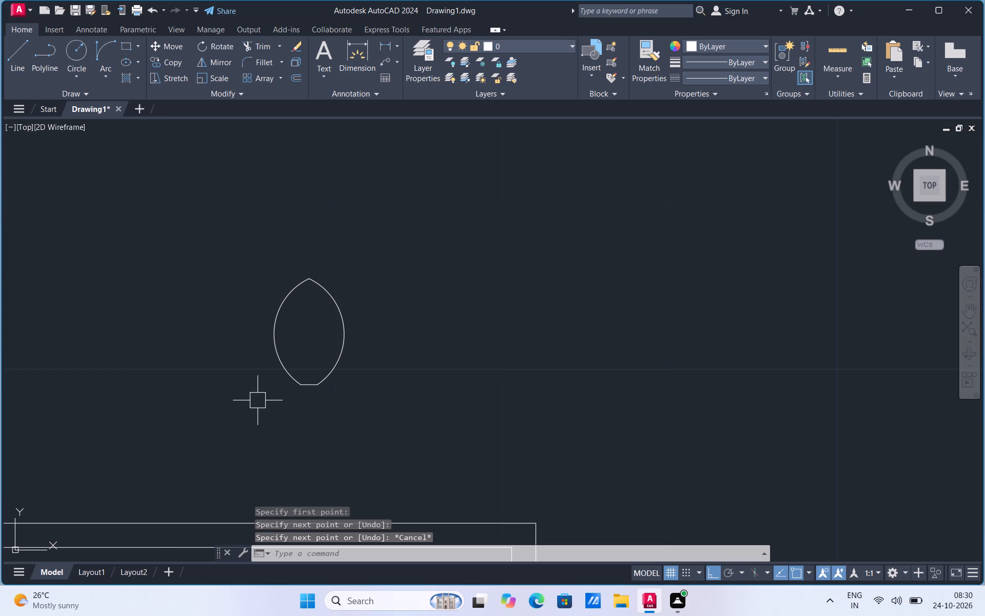
left_click(238, 410)
left_click(377, 265)
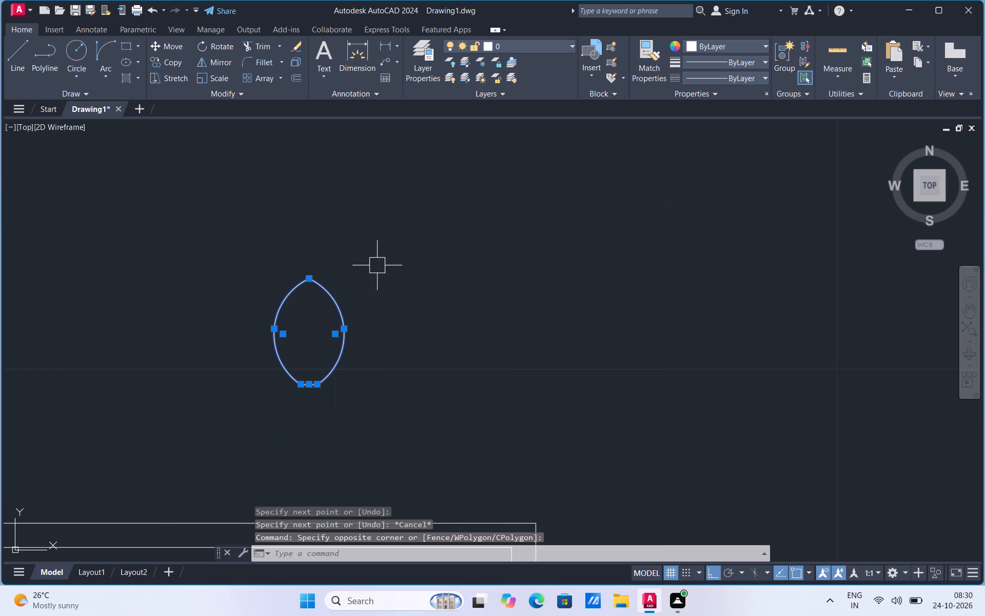
right_click(377, 265)
left_click(415, 381)
left_click(346, 361)
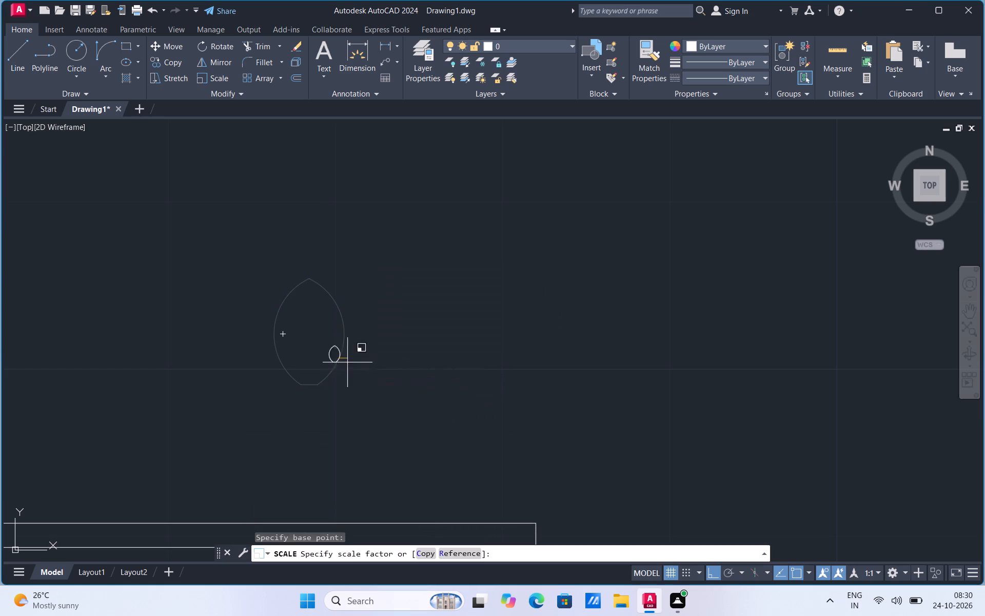
left_click(385, 403)
scroll(371, 380, "down", 3)
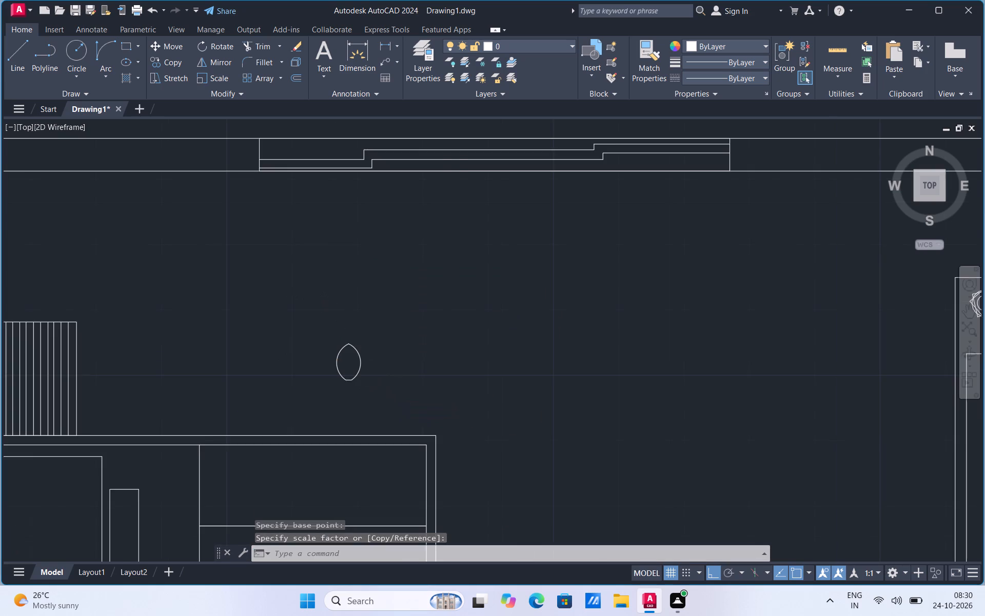
Copy the scaled leaf shape about 4" straight east of the original.
left_click(346, 401)
left_click(382, 343)
right_click(382, 343)
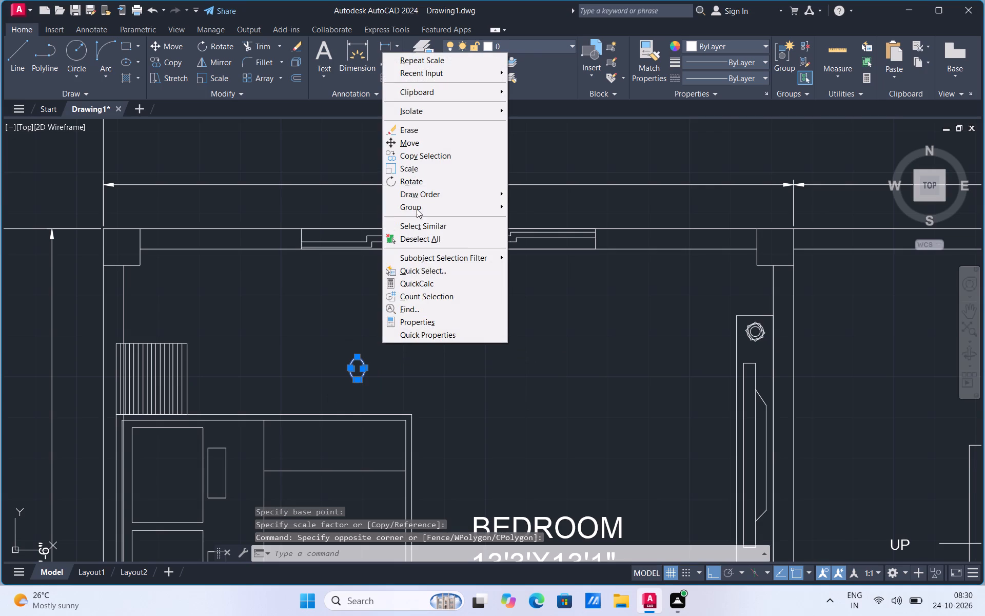
left_click(426, 159)
left_click(378, 345)
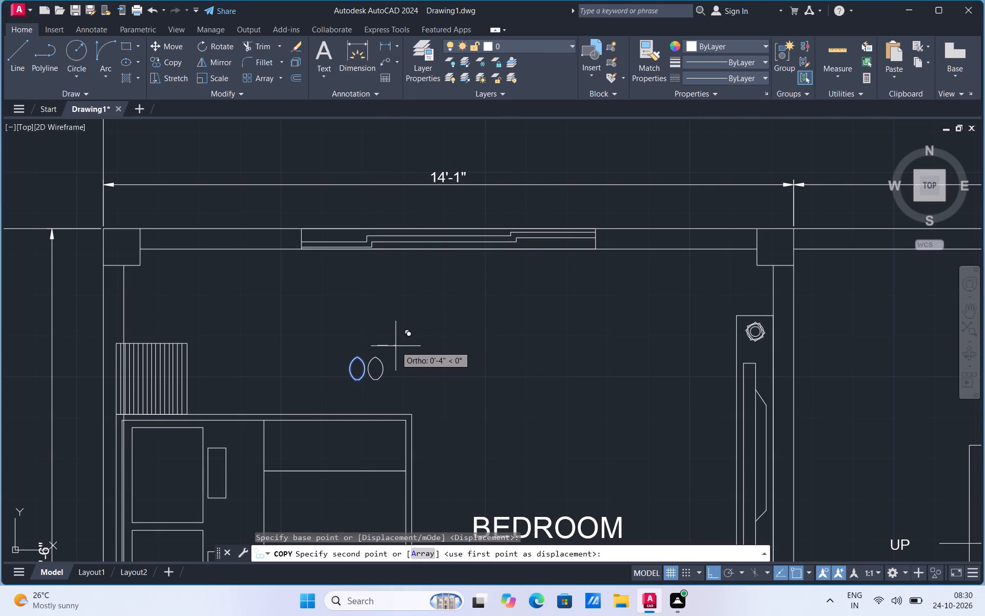
left_click(396, 346)
key("Escape")
Group the two leaf shapes into a single object.
left_click(338, 396)
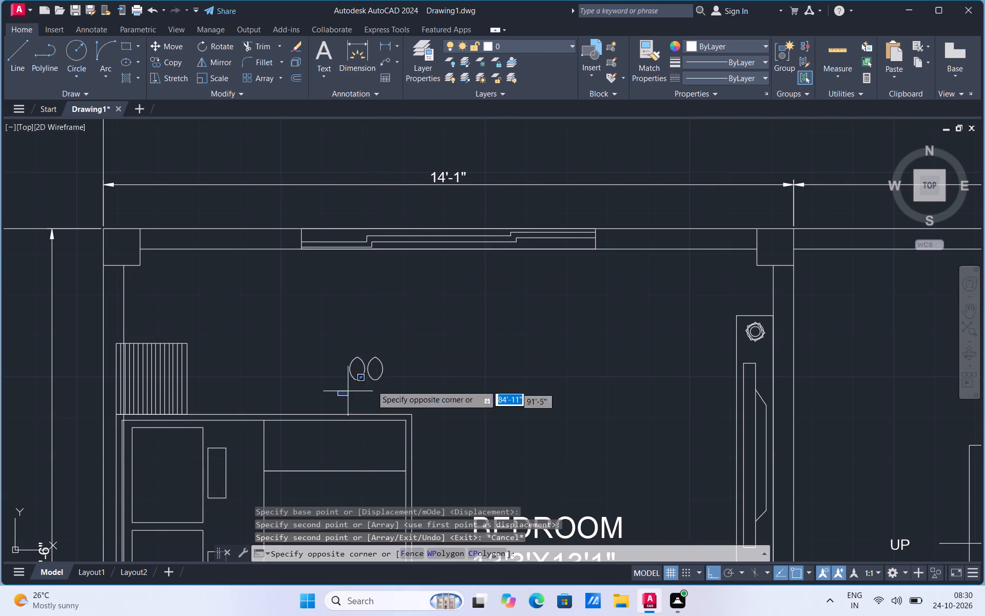
left_click(416, 345)
right_click(416, 345)
left_click_drag(449, 206, 451, 213)
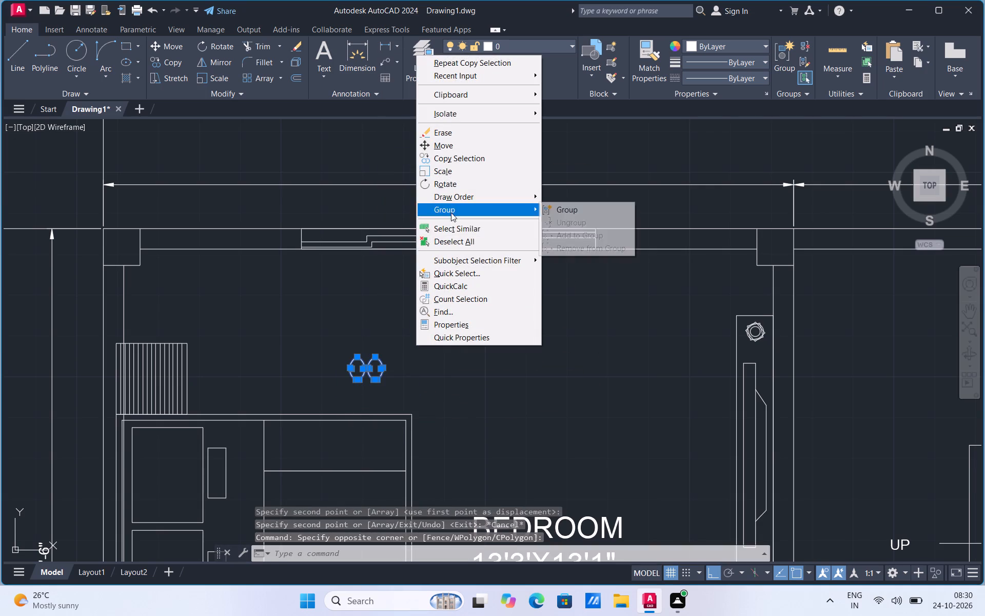
left_click_drag(451, 213, 454, 216)
left_click(563, 210)
Turn ortho off and move the leaf pair southwest, to just north of the bed's north edge.
left_click(386, 370)
right_click(386, 371)
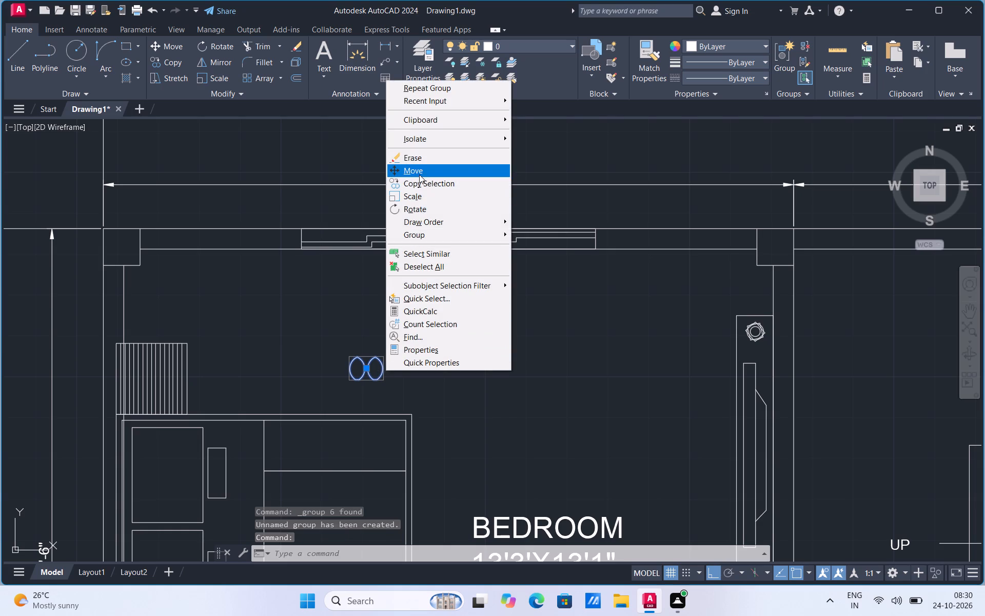
left_click(419, 175)
left_click(358, 370)
scroll(308, 403, "up", 1)
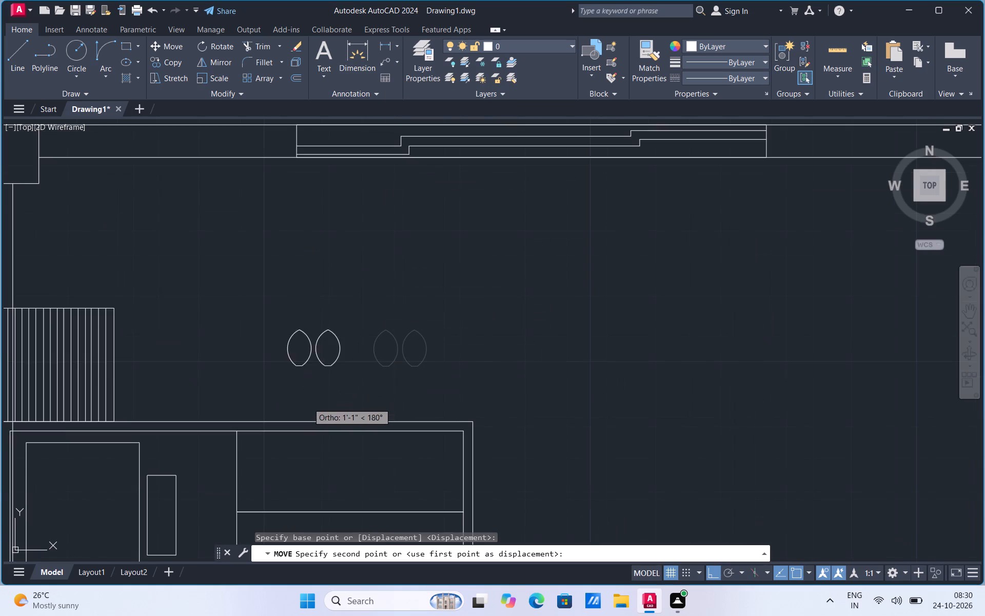
left_click(714, 573)
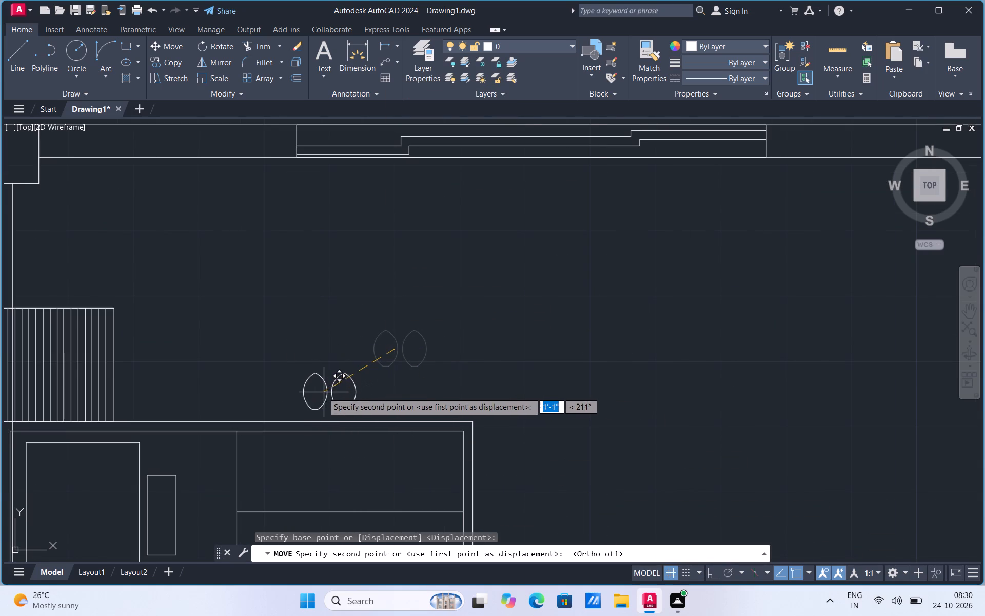
left_click(312, 395)
Ungroup the bed with its pillows and striped side tables.
scroll(352, 345, "down", 1)
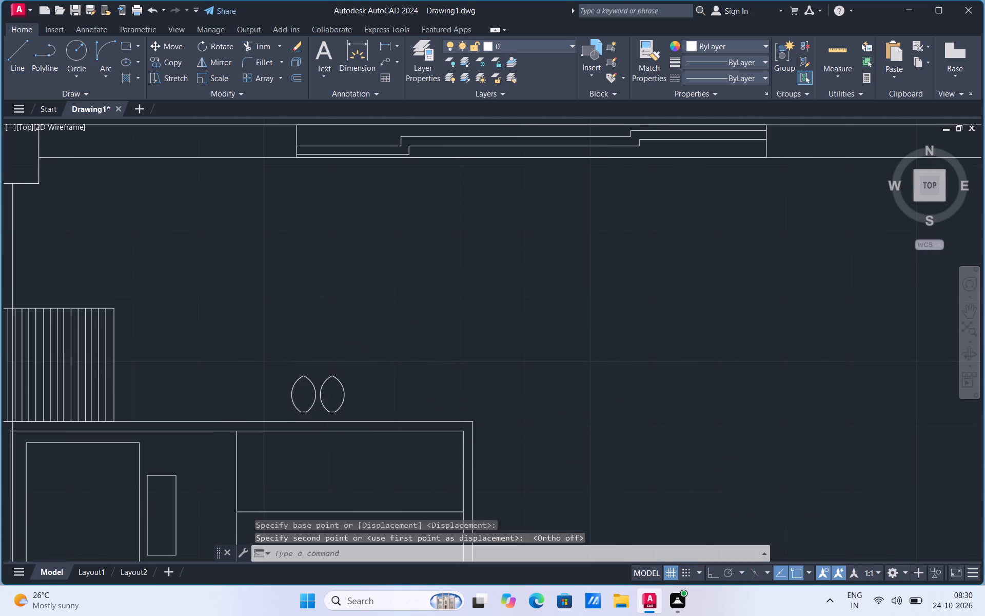
scroll(352, 345, "down", 1)
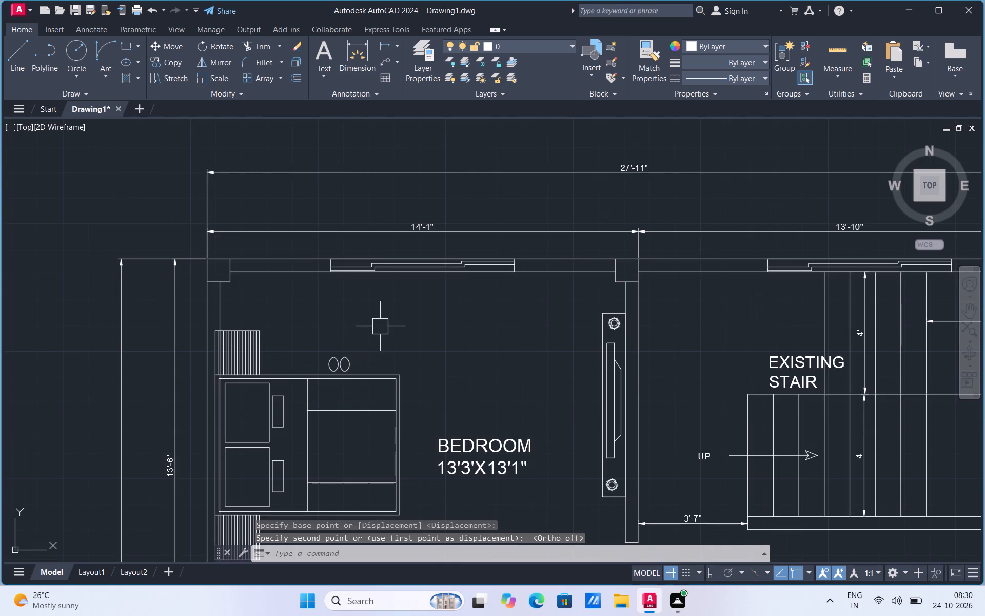
scroll(450, 366, "down", 1)
scroll(326, 444, "up", 1)
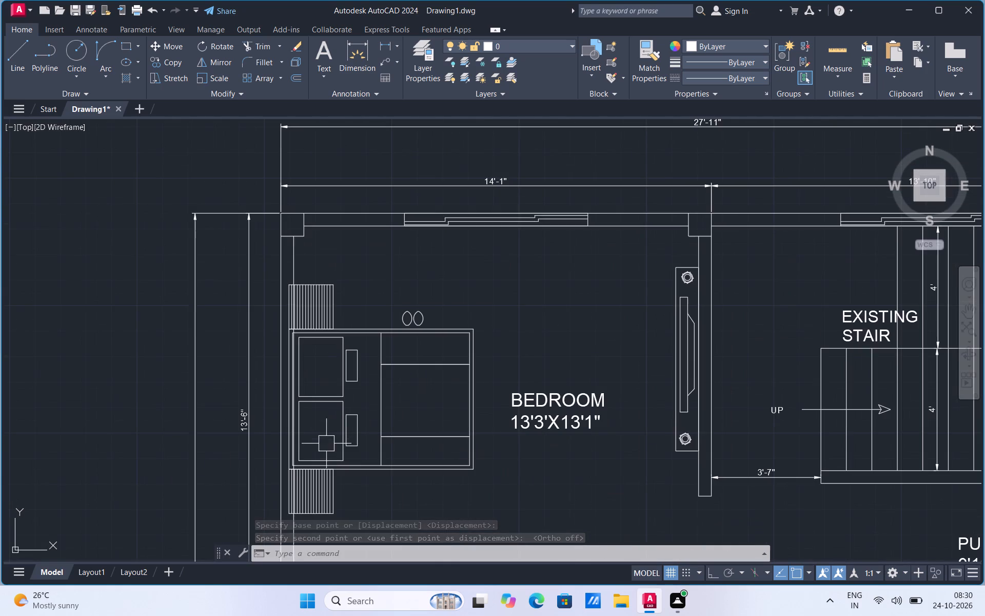
left_click(344, 429)
right_click(344, 429)
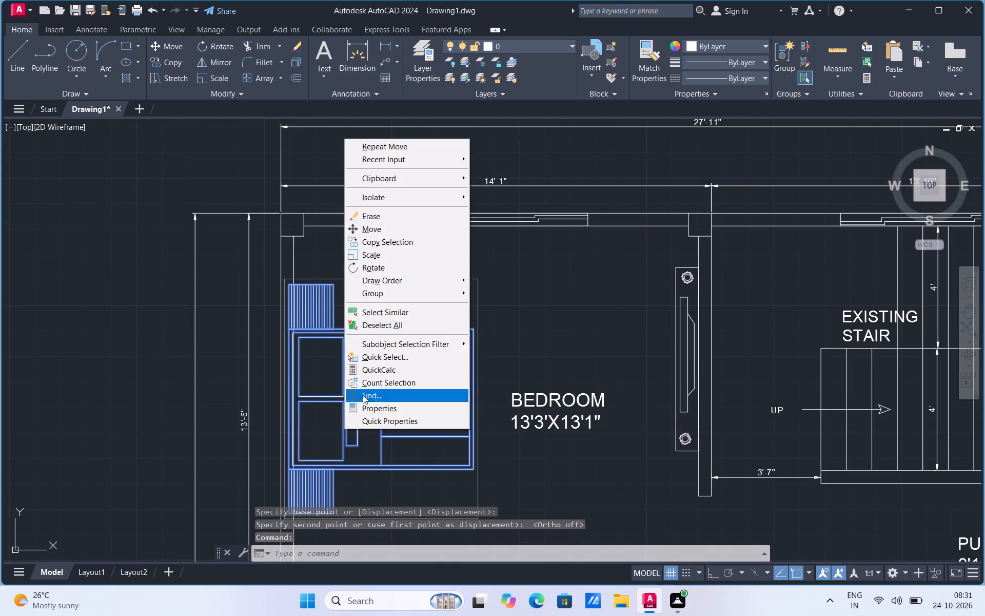
left_click(378, 296)
left_click(493, 307)
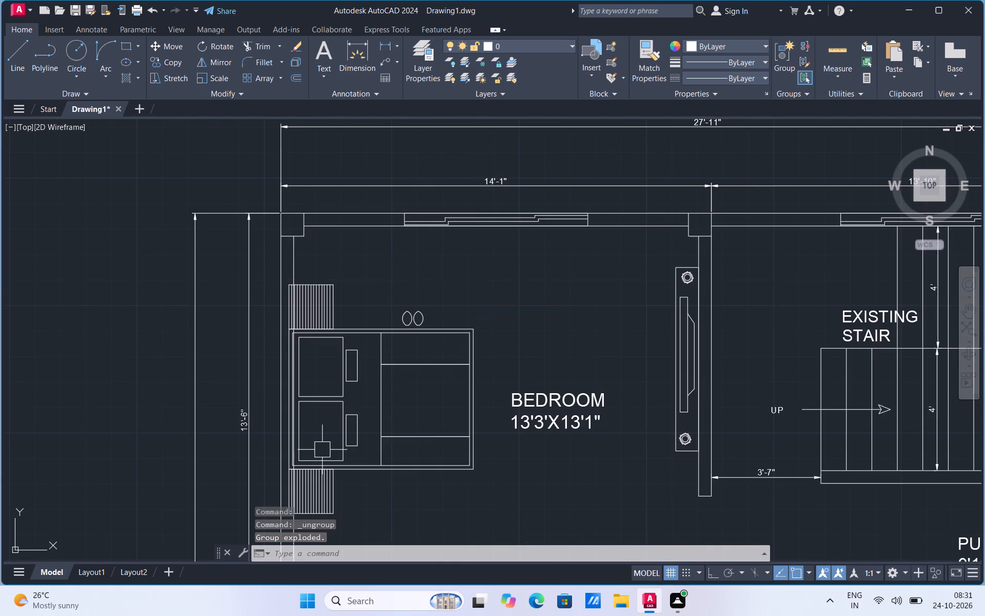
Draw a shallow Start, End, Direction arc on the south pillow's north edge, east of centre, bulging into the pillow.
scroll(322, 447, "up", 2)
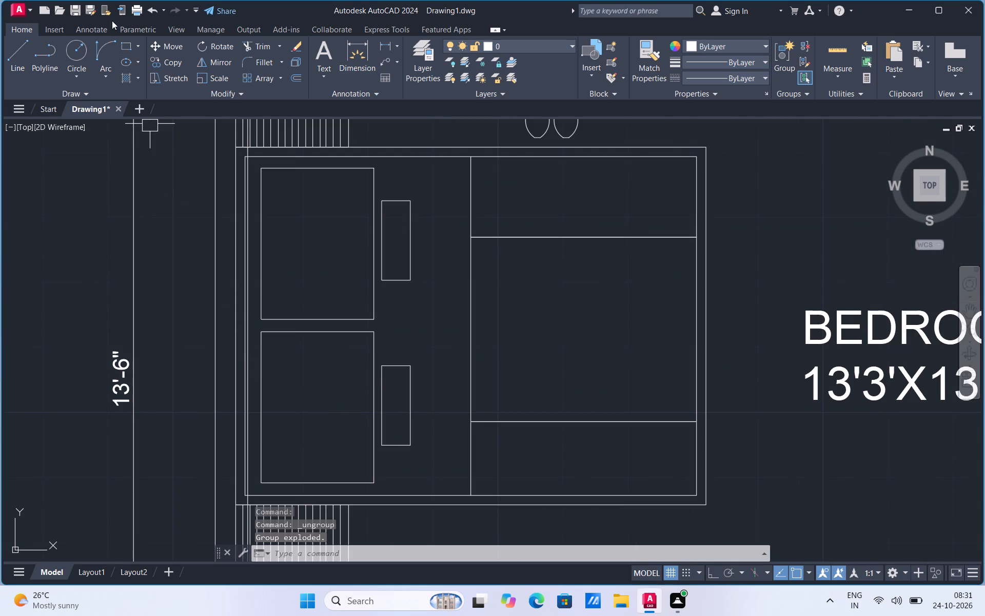
left_click(106, 78)
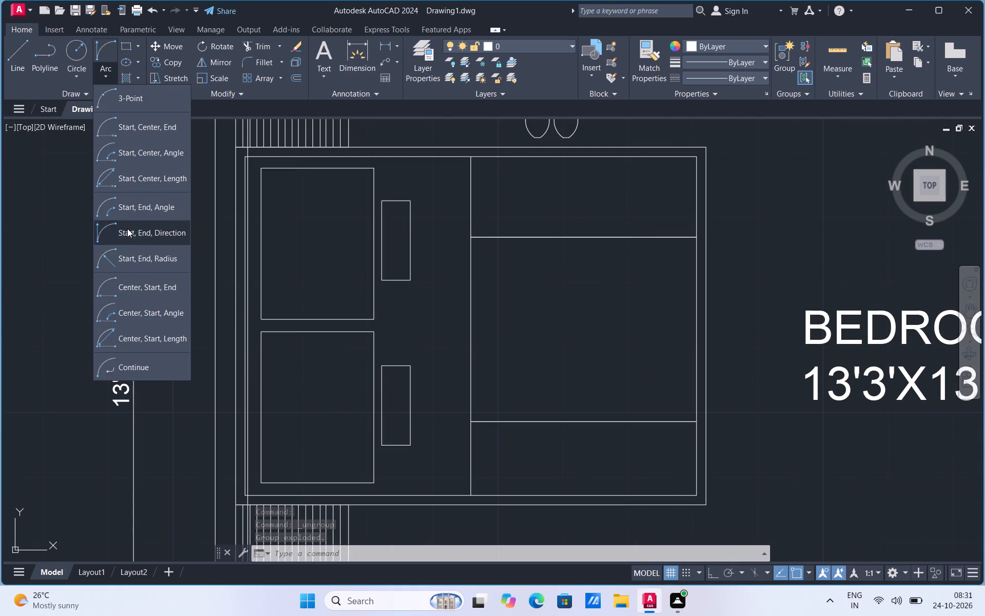
left_click(127, 229)
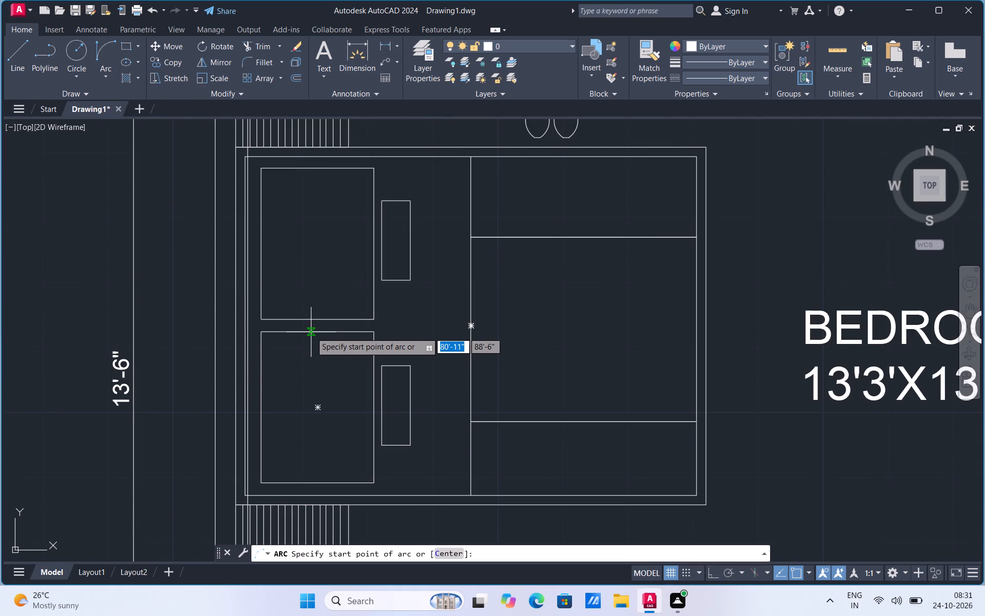
left_click(311, 332)
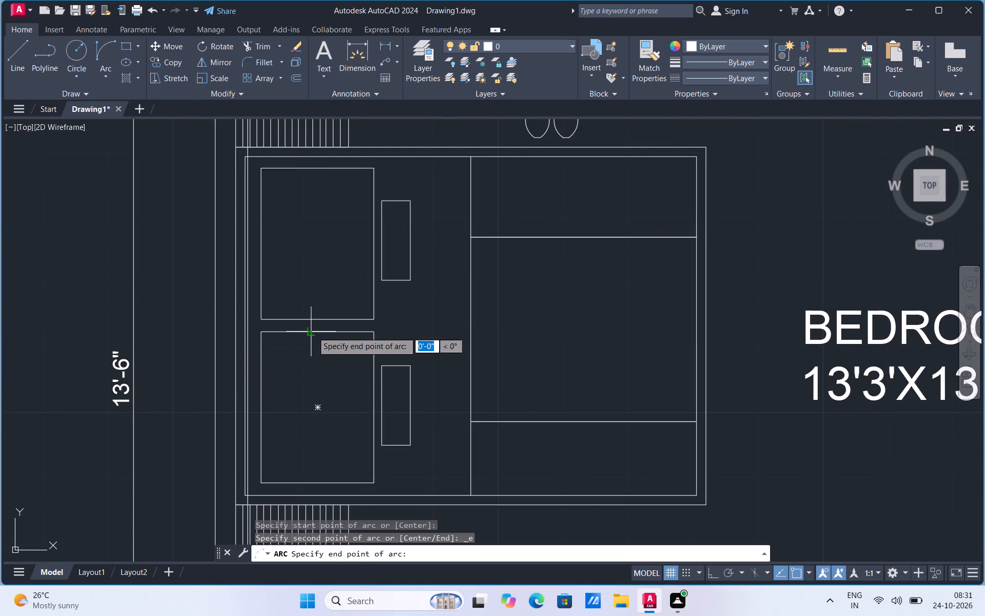
left_click(360, 333)
left_click(340, 355)
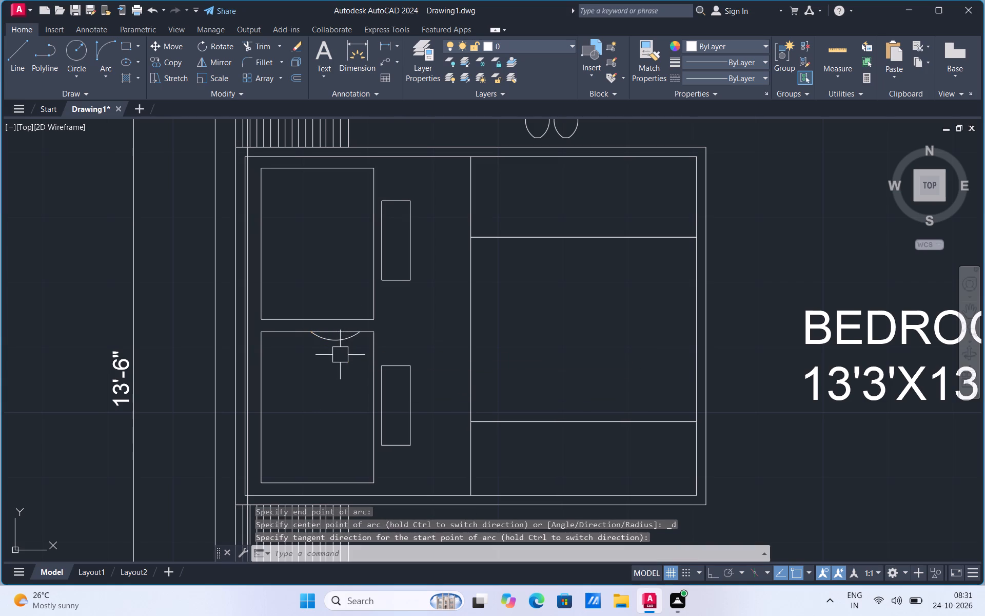
Draw a matching Start, End, Direction arc on the south pillow's south edge, bulging into the pillow.
left_click(109, 79)
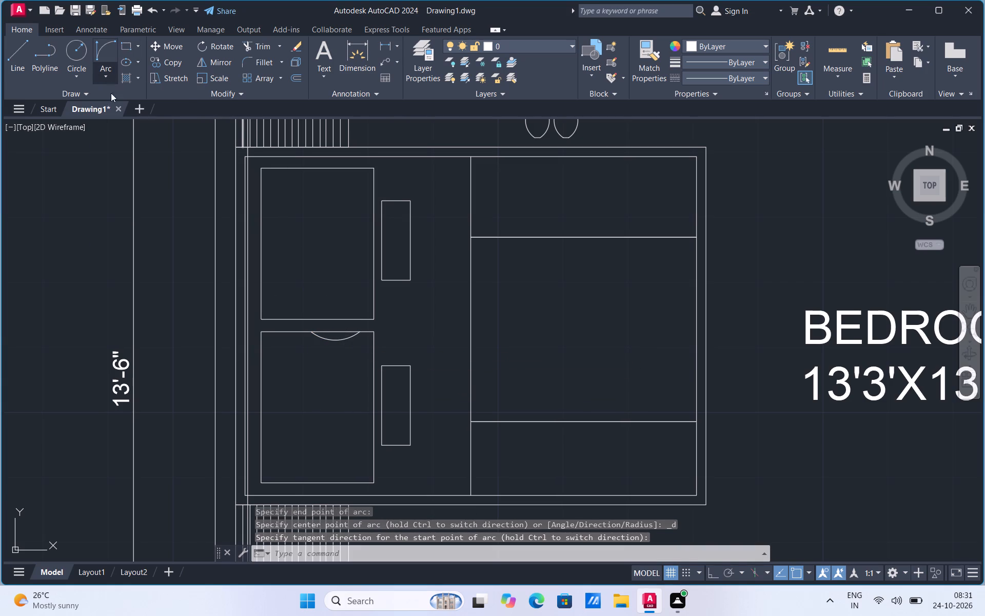
left_click_drag(132, 233, 127, 233)
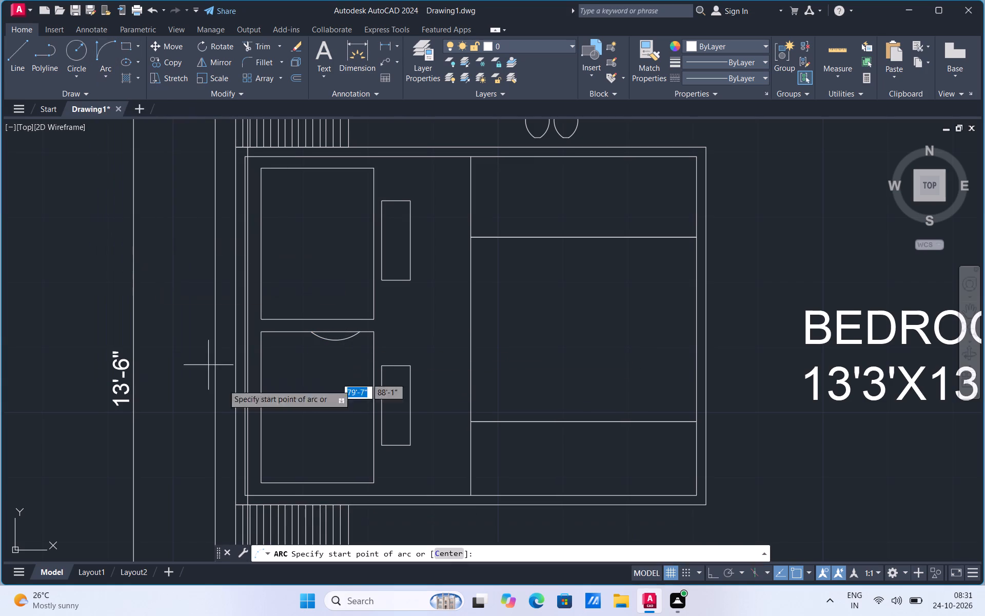
left_click(310, 481)
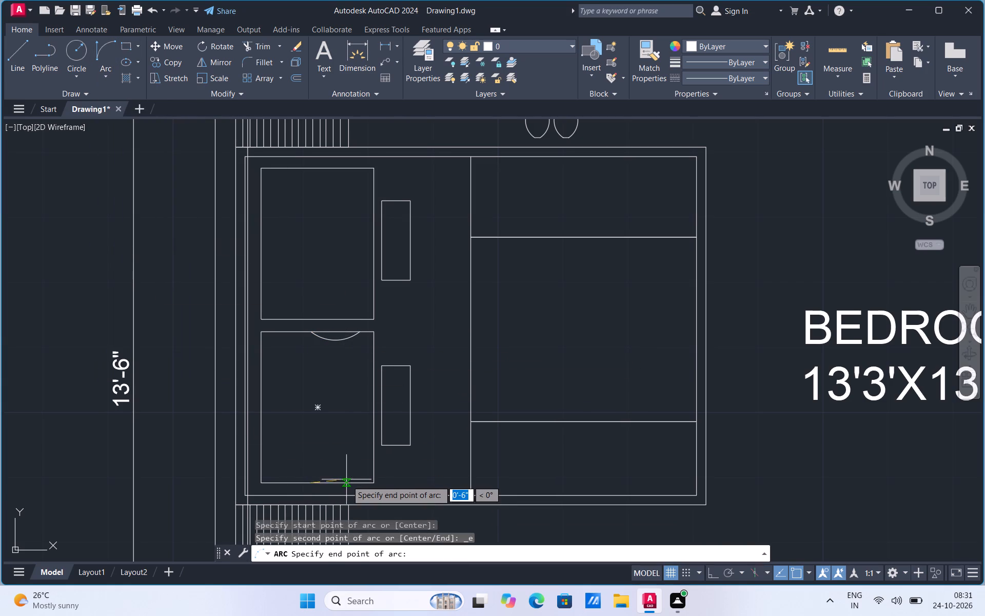
left_click(358, 483)
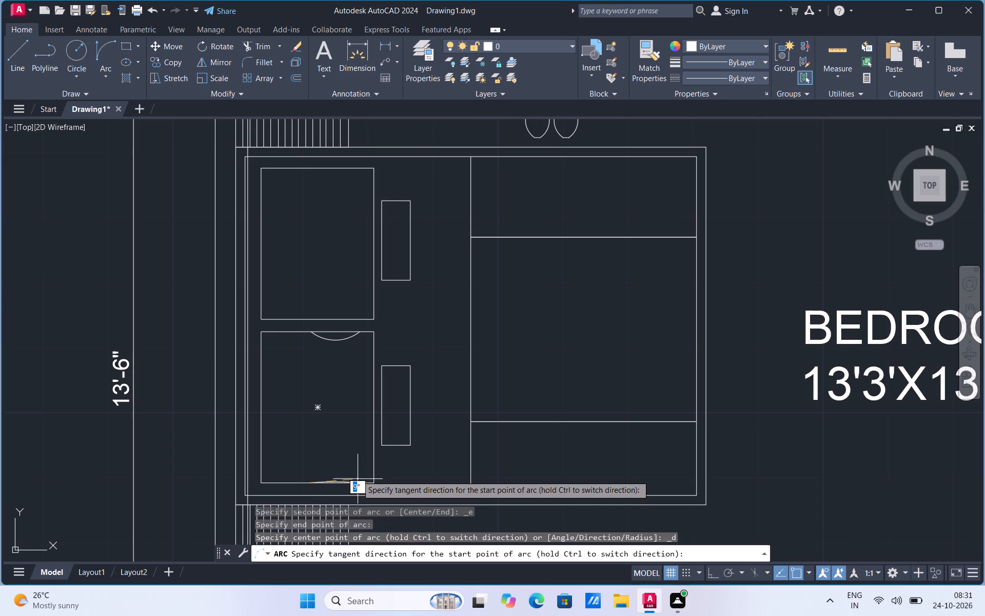
left_click(353, 445)
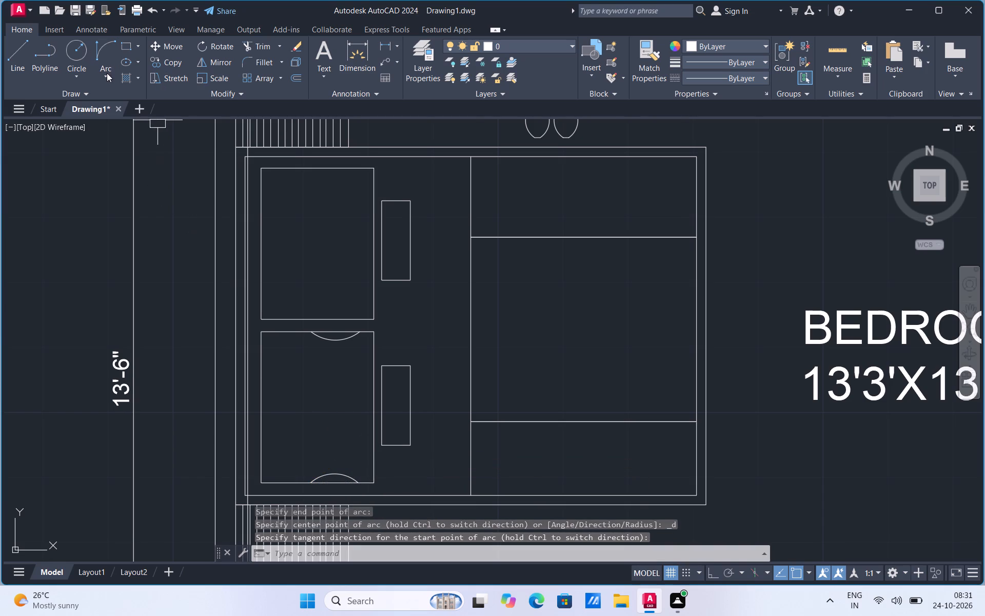
Draw a Start, End, Direction arc on the lower half of the south pillow's west edge, bulging inward.
left_click(107, 73)
left_click(129, 228)
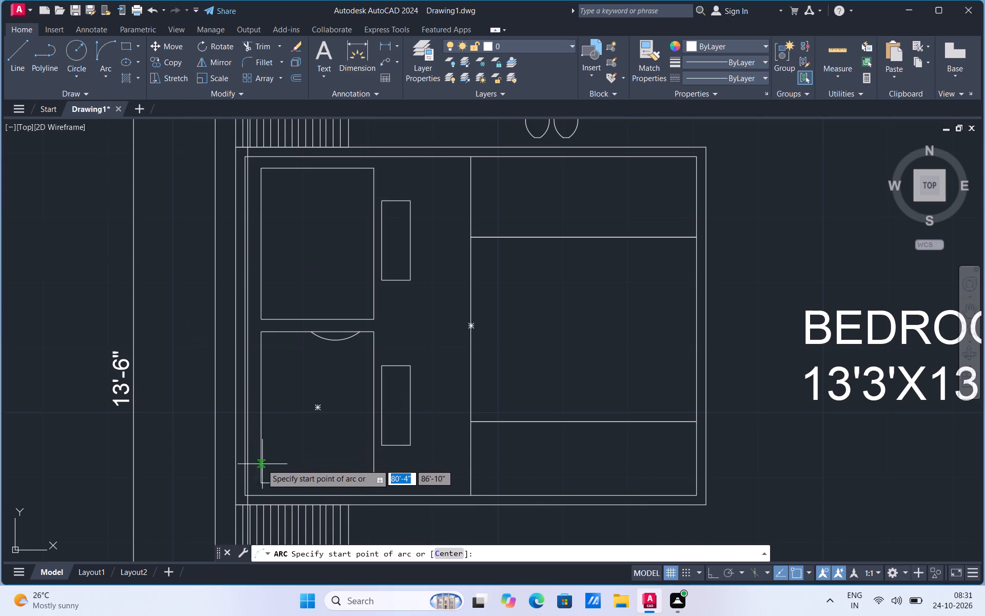
left_click(262, 469)
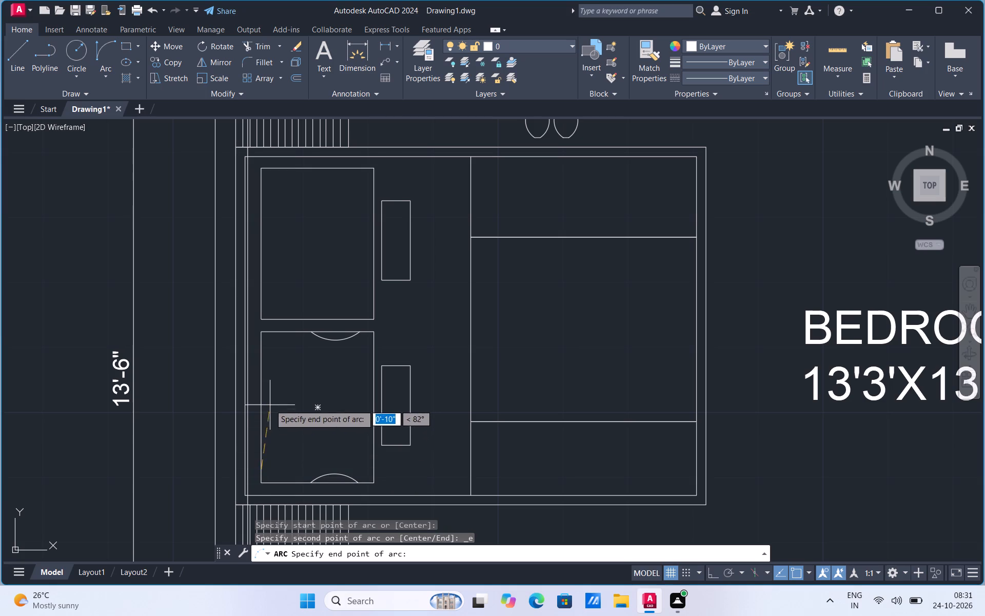
left_click(260, 408)
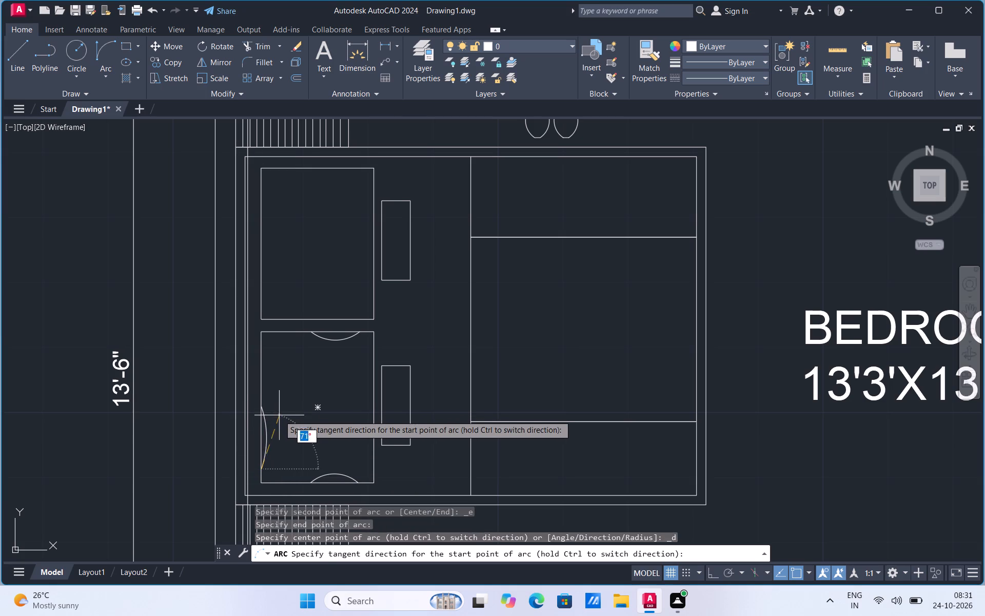
left_click(282, 417)
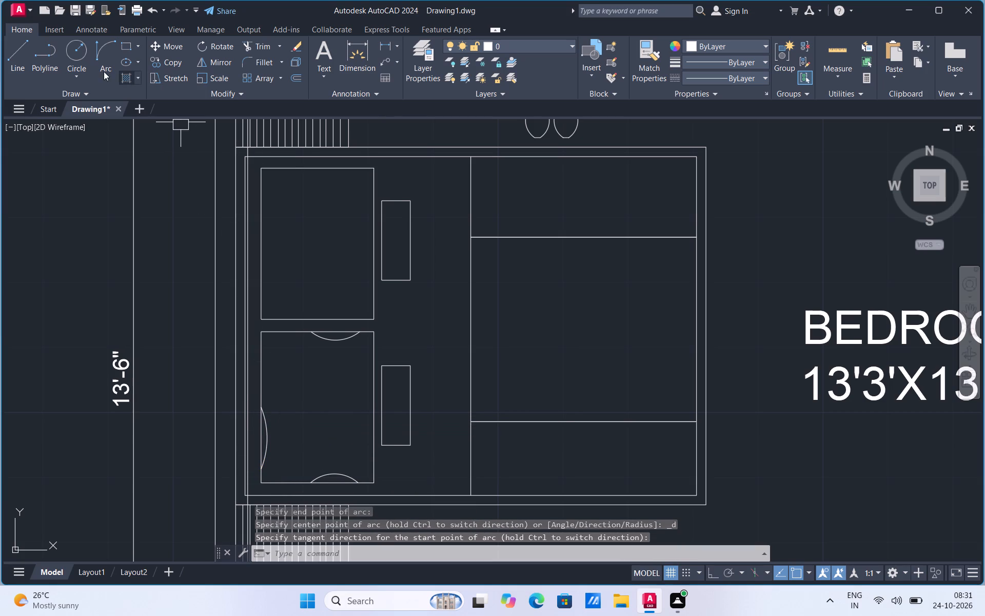
Draw a Start, End, Direction arc on the south pillow's west edge, ending at its northwest corner and bulging inward.
left_click(104, 76)
left_click(123, 233)
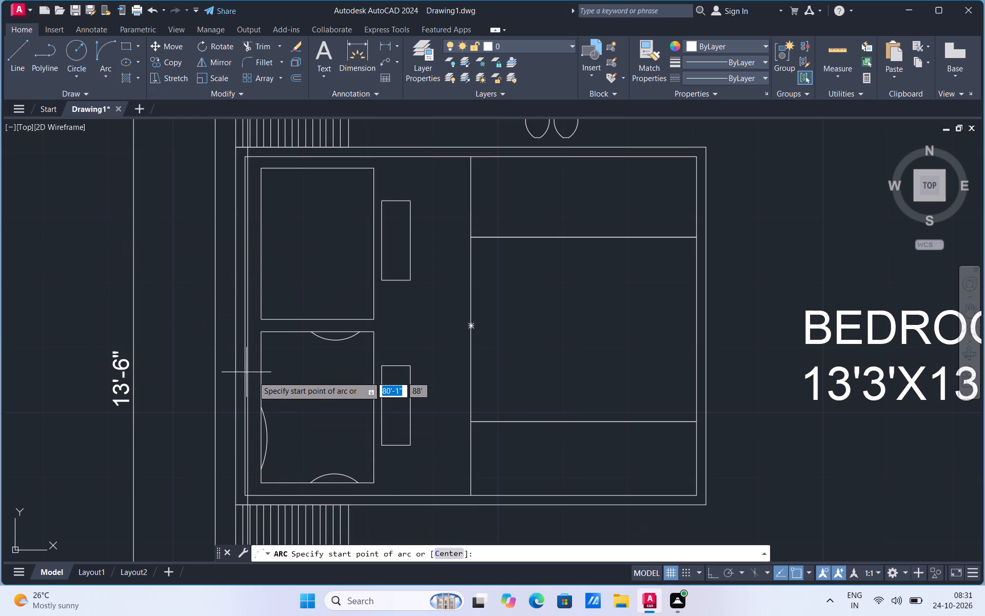
left_click(261, 386)
left_click(260, 333)
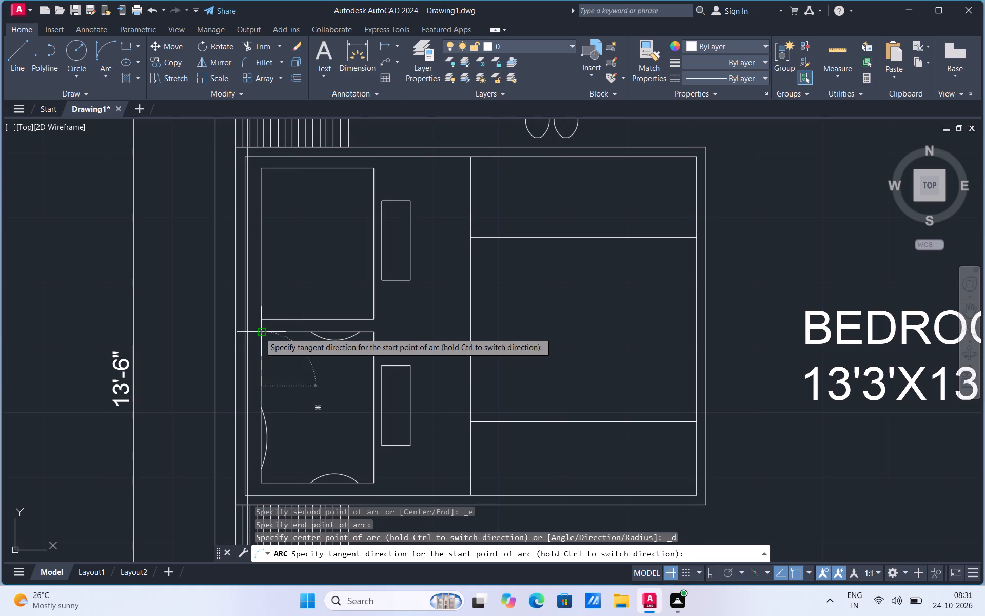
left_click(279, 356)
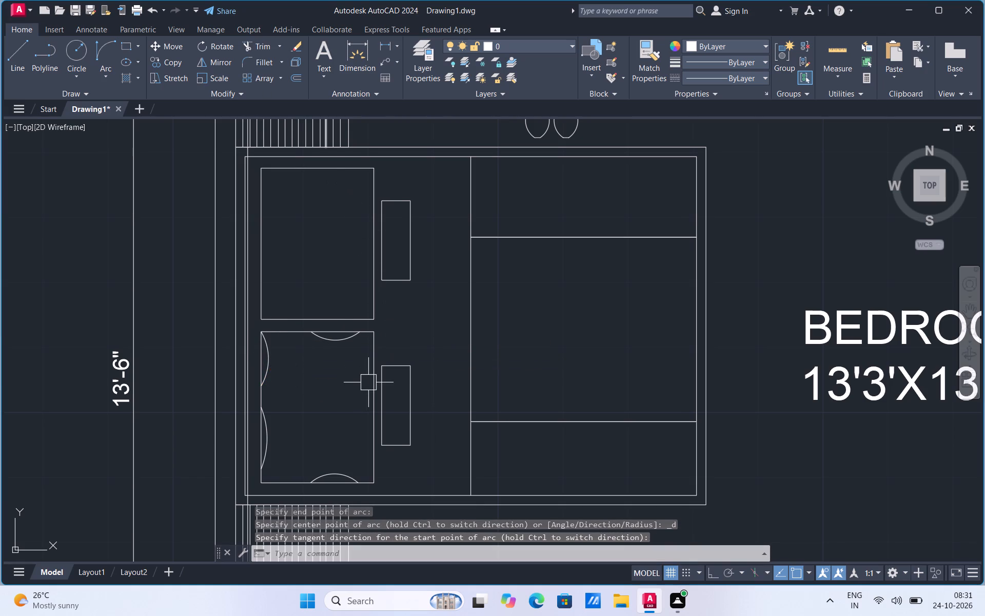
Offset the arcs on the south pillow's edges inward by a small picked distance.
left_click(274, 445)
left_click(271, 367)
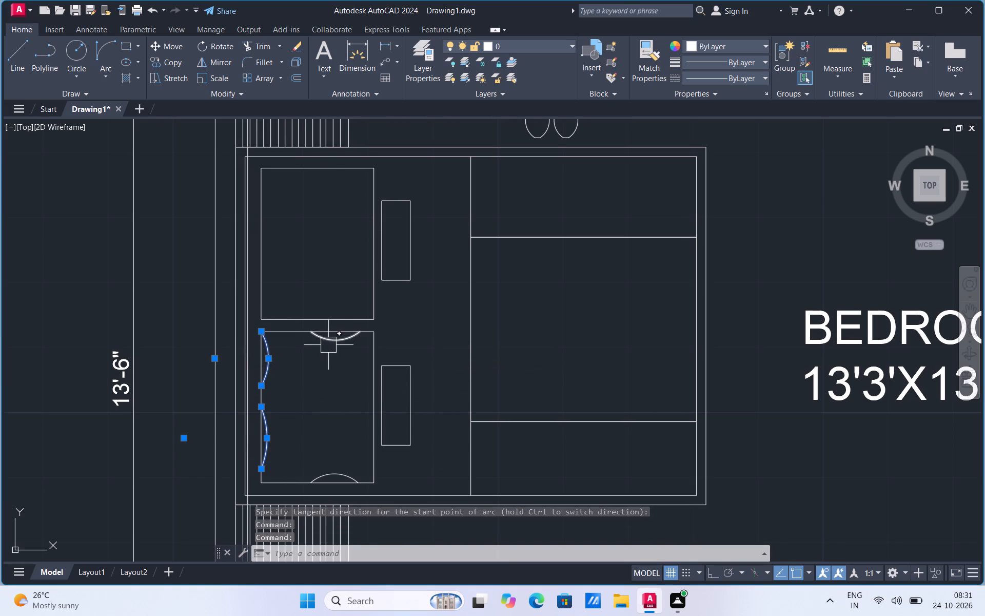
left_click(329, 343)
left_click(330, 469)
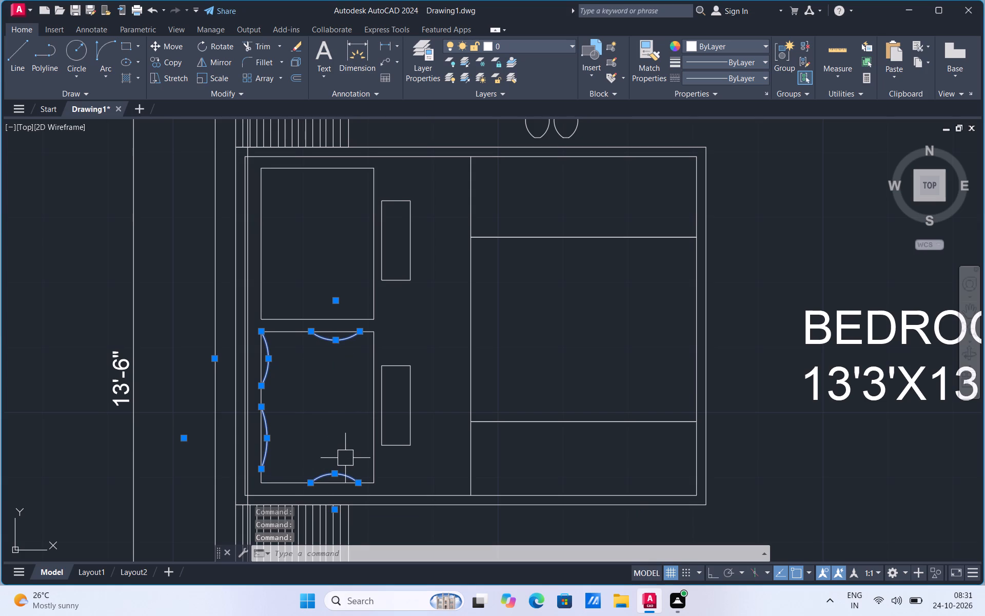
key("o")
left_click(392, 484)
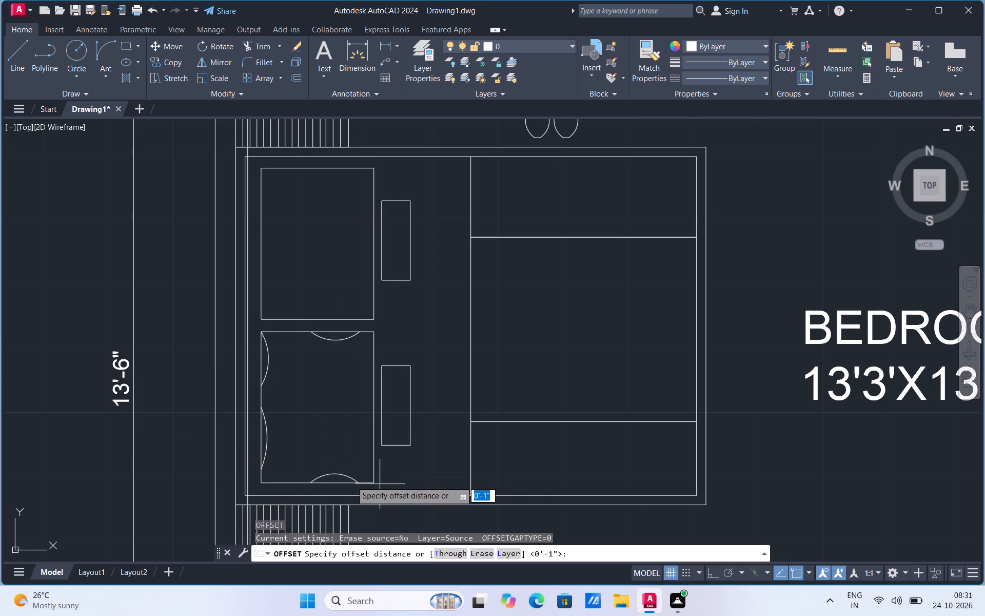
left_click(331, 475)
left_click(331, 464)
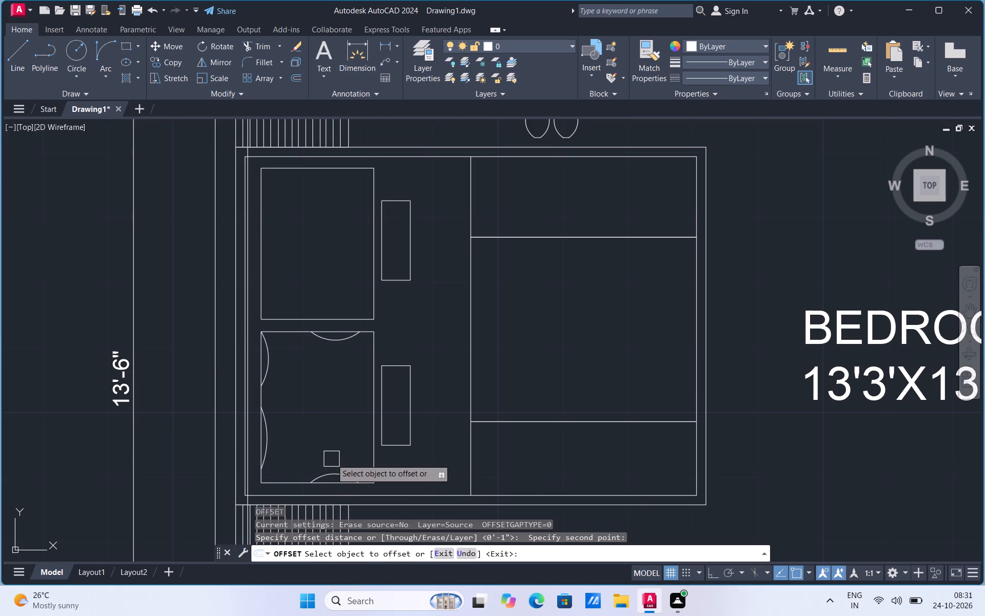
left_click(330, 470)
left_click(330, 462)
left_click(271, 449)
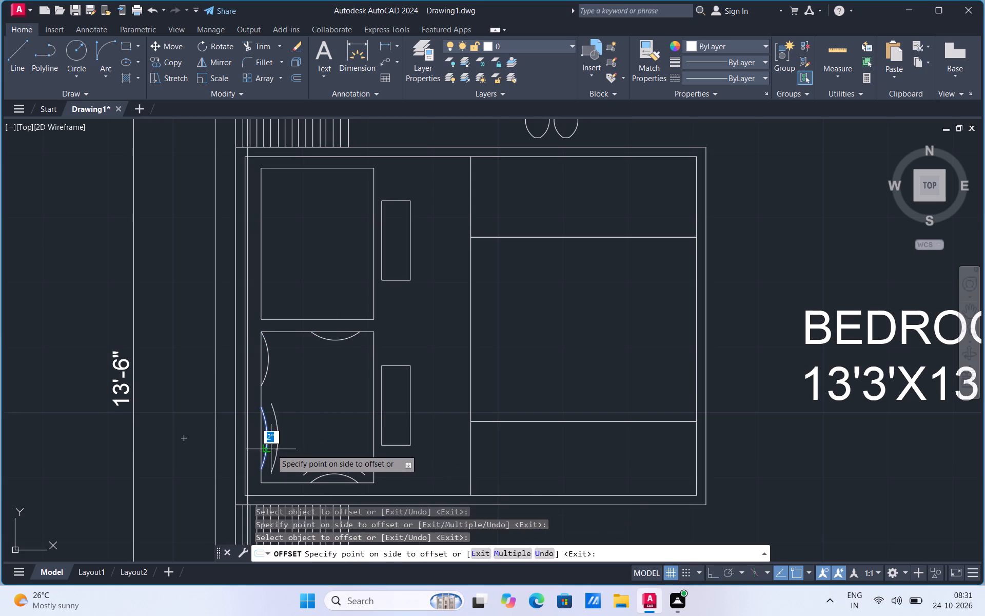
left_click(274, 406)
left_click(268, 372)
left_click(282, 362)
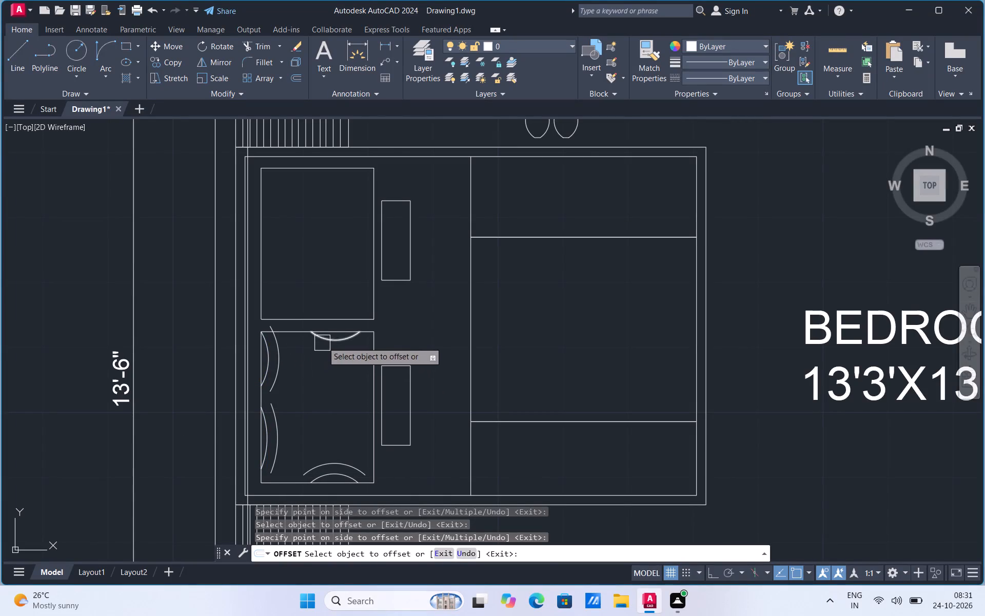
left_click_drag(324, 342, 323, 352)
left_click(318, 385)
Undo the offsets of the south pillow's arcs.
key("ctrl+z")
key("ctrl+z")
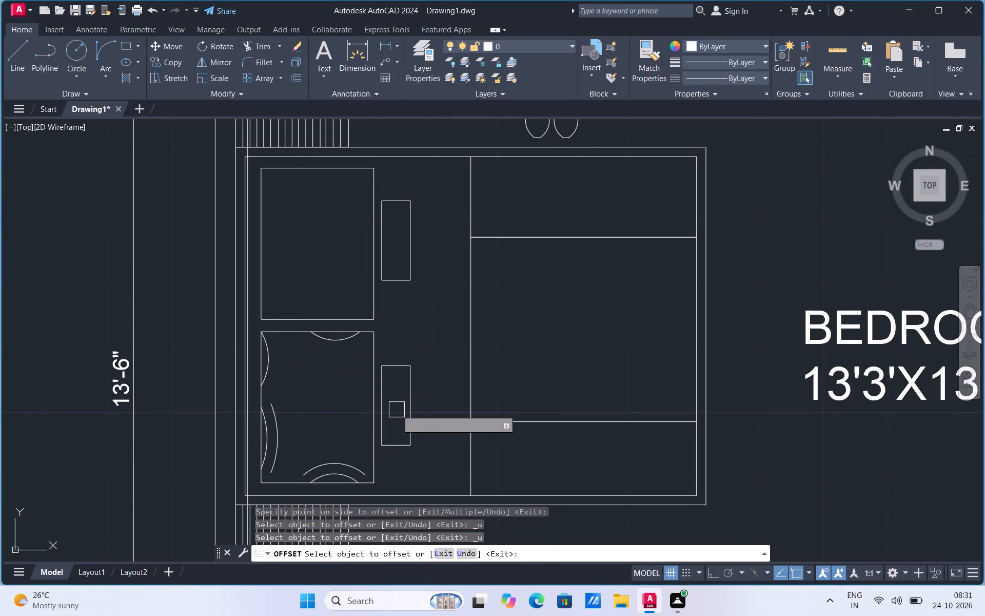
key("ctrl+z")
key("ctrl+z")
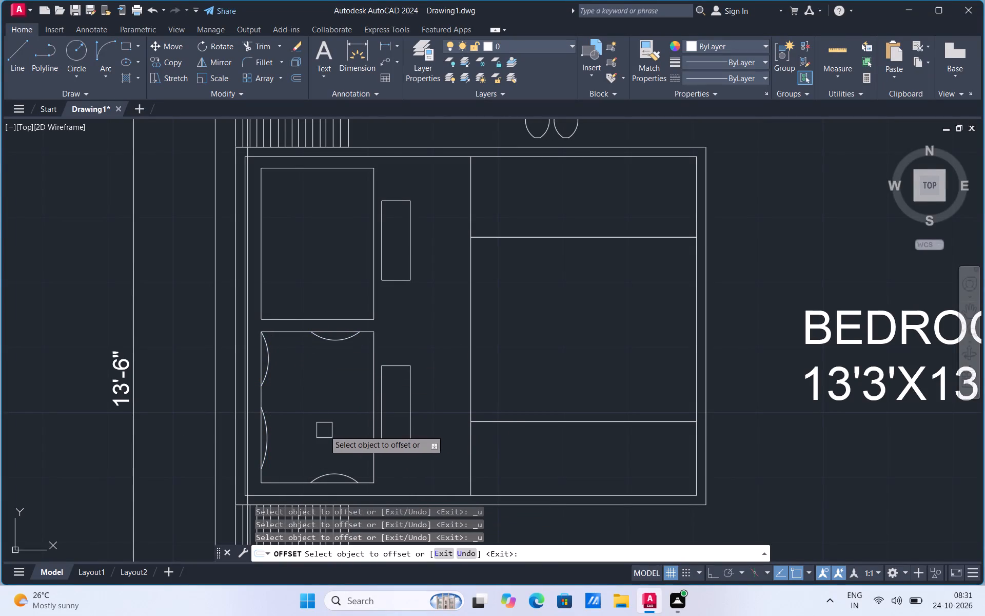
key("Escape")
Copy the south pillow's four edge arcs onto the matching edges of the north pillow.
left_click(331, 345)
left_click(271, 365)
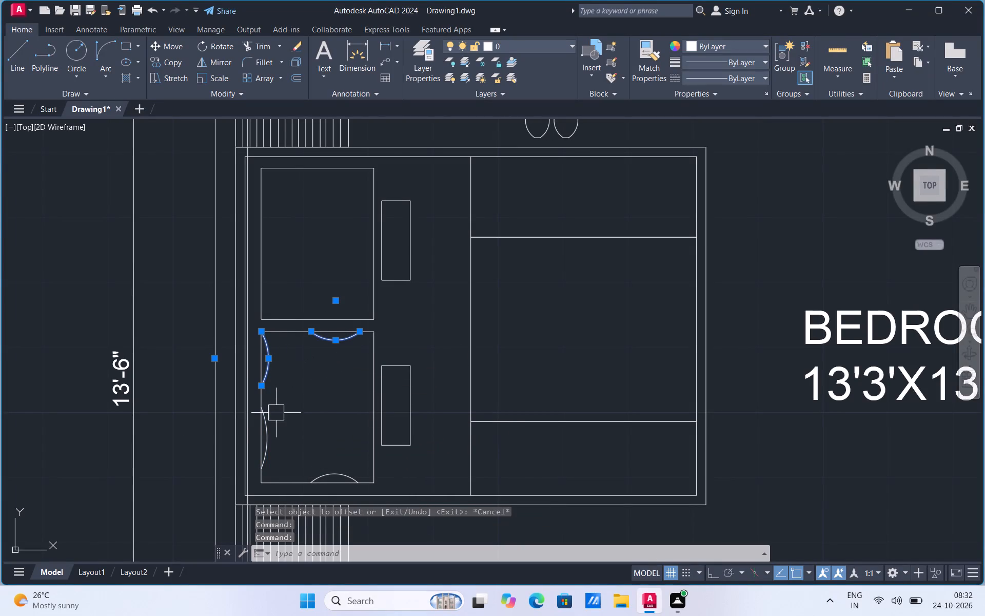
left_click(273, 434)
left_click(342, 476)
right_click(342, 476)
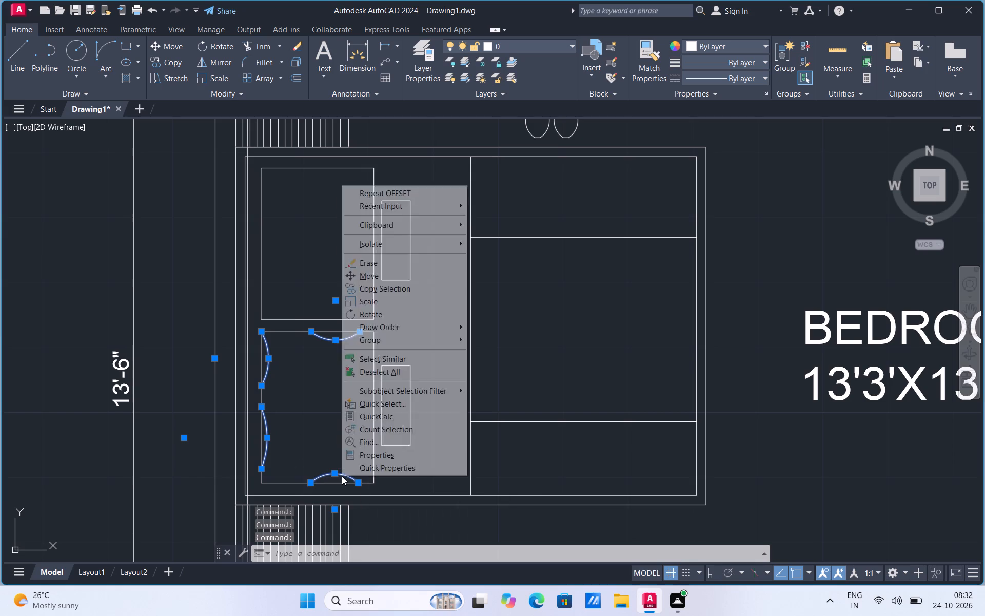
left_click(380, 294)
left_click(360, 334)
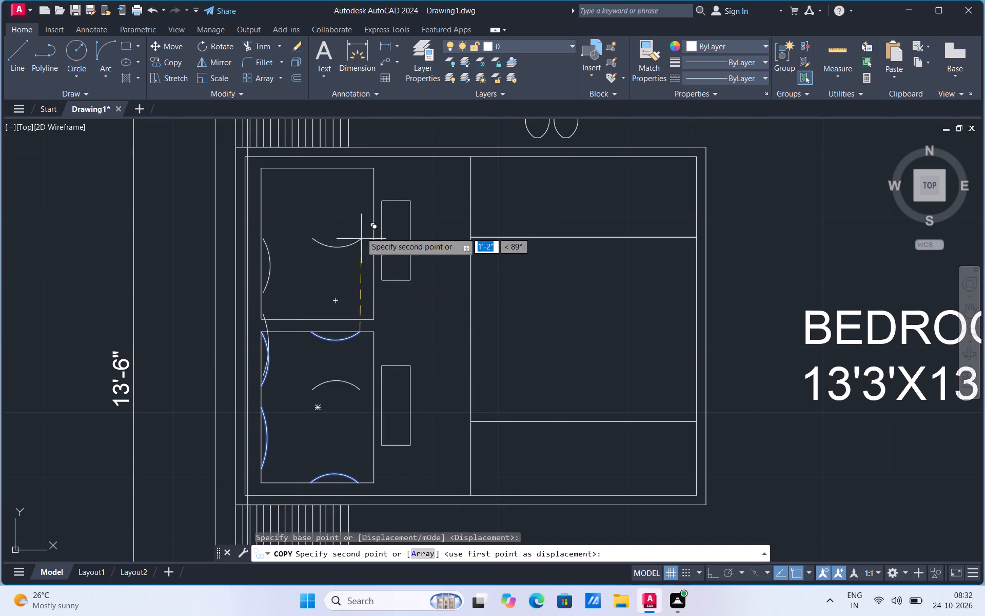
left_click(359, 167)
key("Escape")
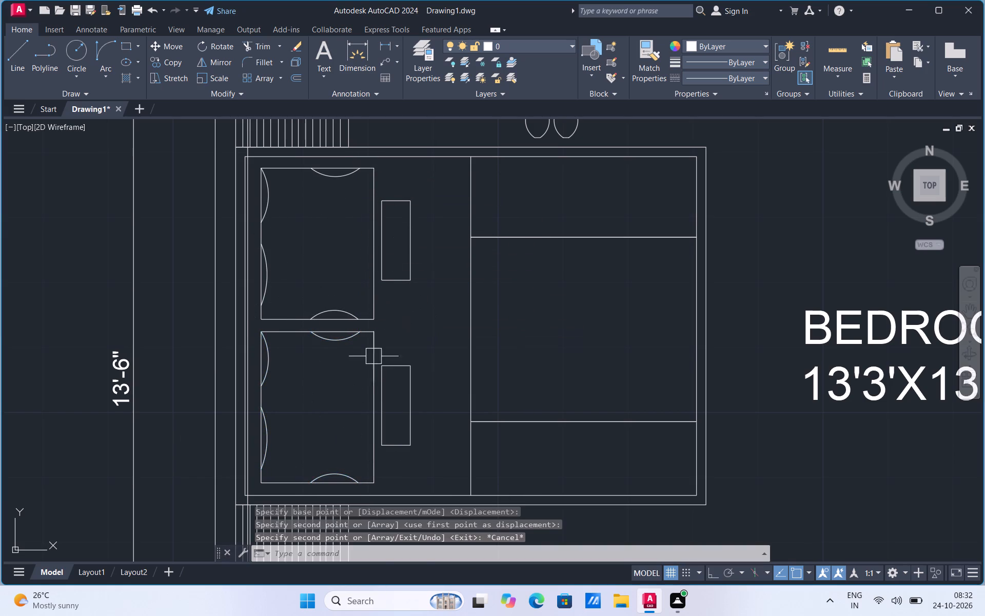
Copy the pair of leaf-shaped symbols north of the bed straight down to just south of the bed with Ortho on.
scroll(341, 380, "down", 3)
scroll(423, 338, "up", 1)
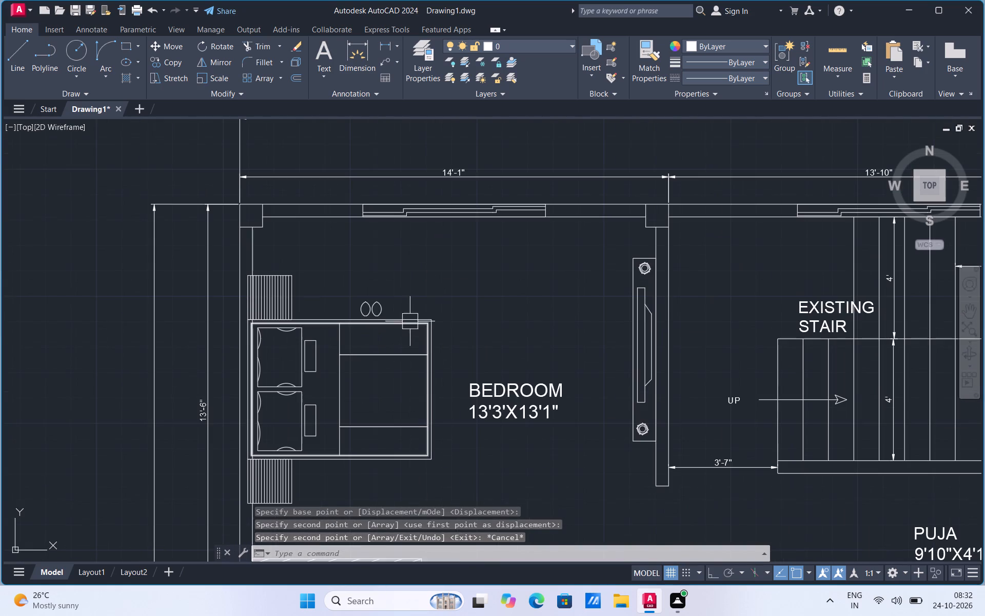
left_click(372, 301)
right_click(372, 301)
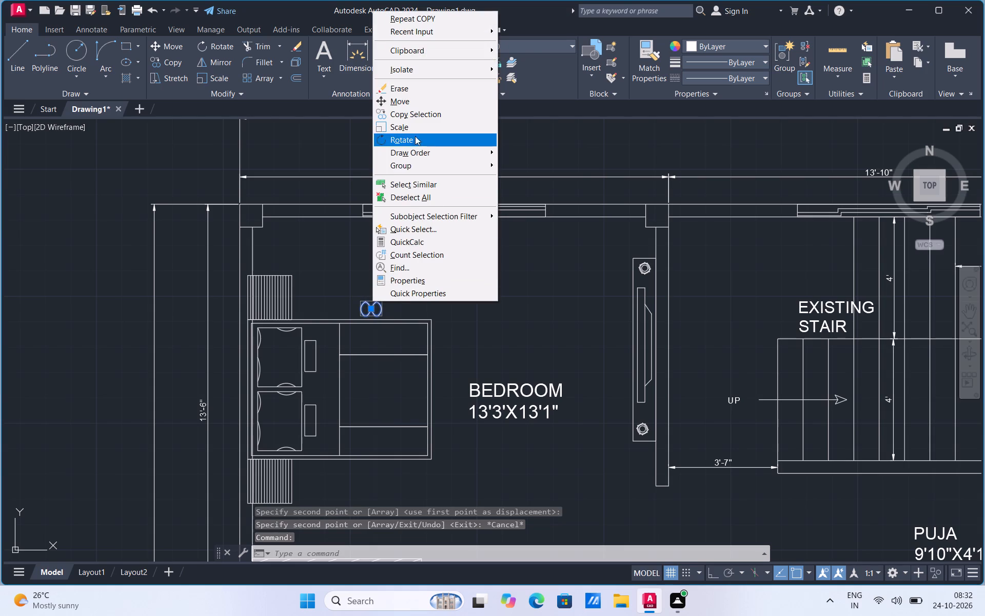
left_click(417, 119)
left_click(376, 301)
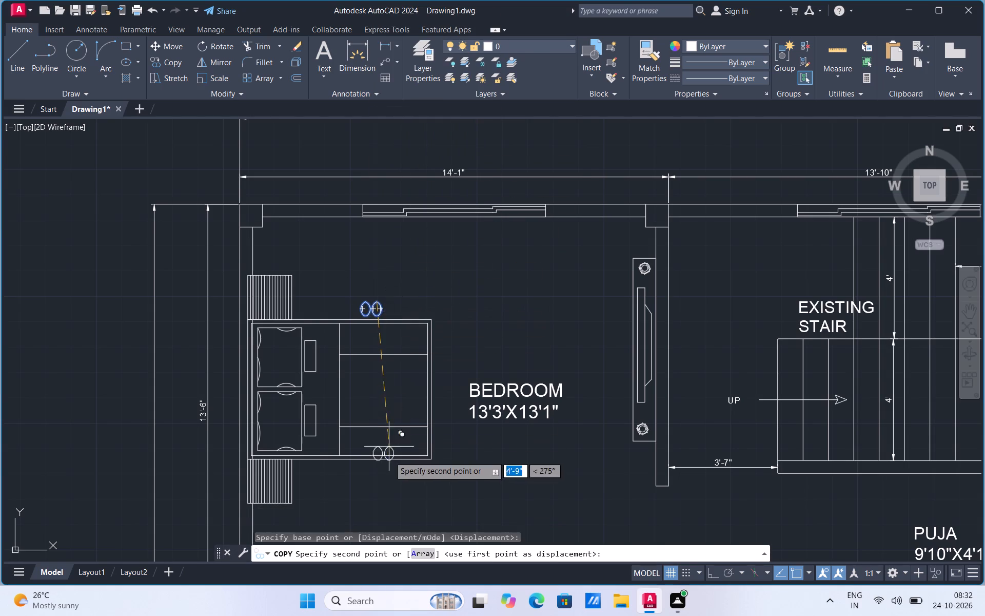
left_click(711, 570)
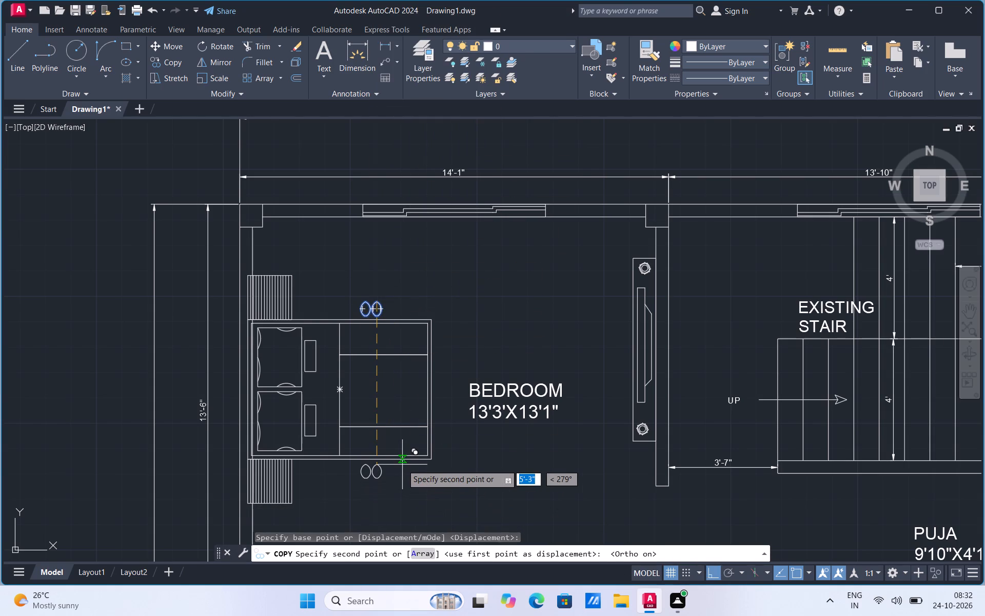
left_click(402, 468)
key("Escape")
Rotate the copied leaf-shaped pair south of the bed by half a turn.
scroll(359, 503, "up", 2)
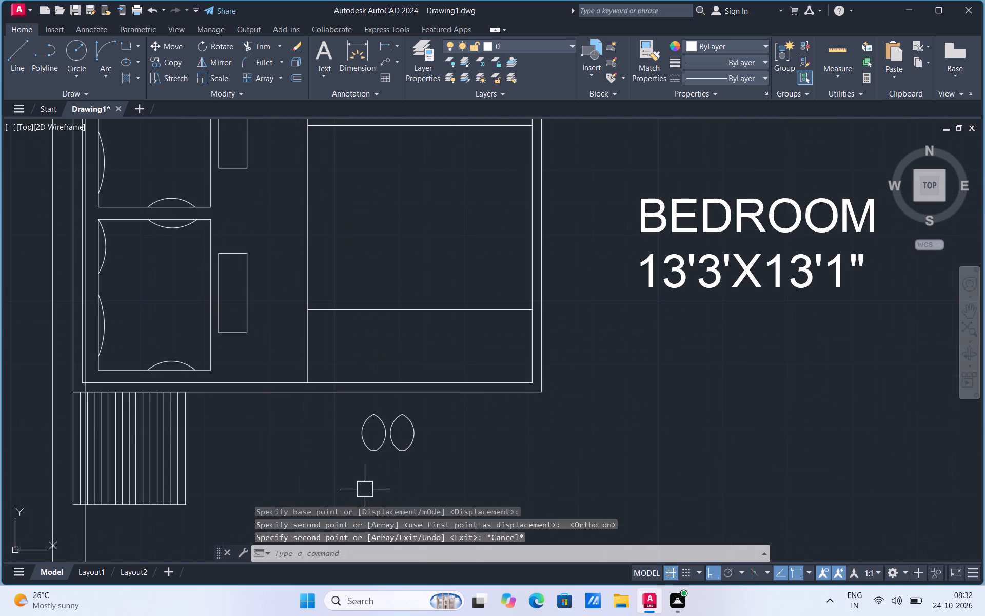
left_click(409, 458)
right_click(409, 458)
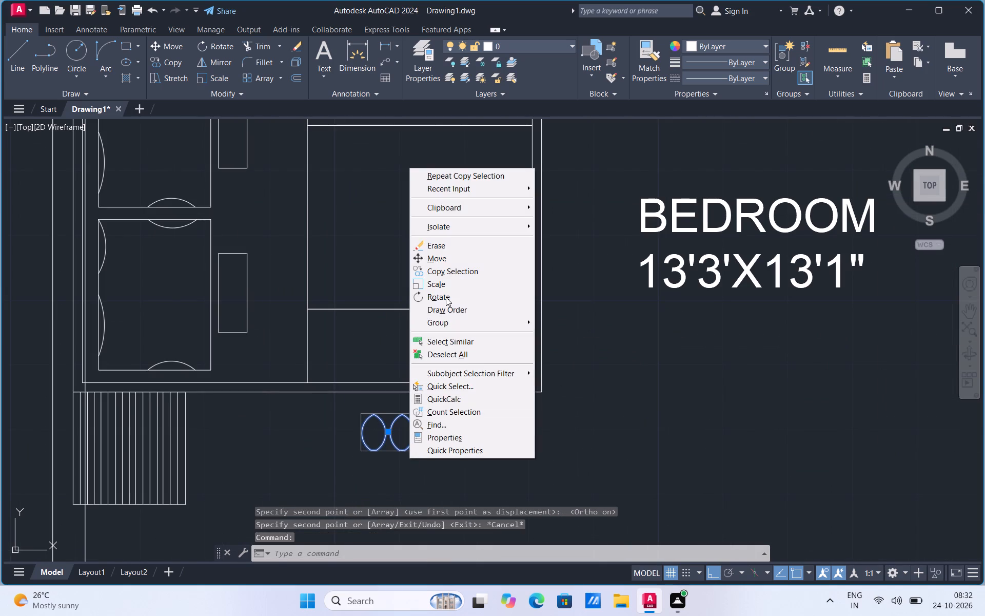
left_click(446, 297)
left_click(413, 458)
left_click(377, 465)
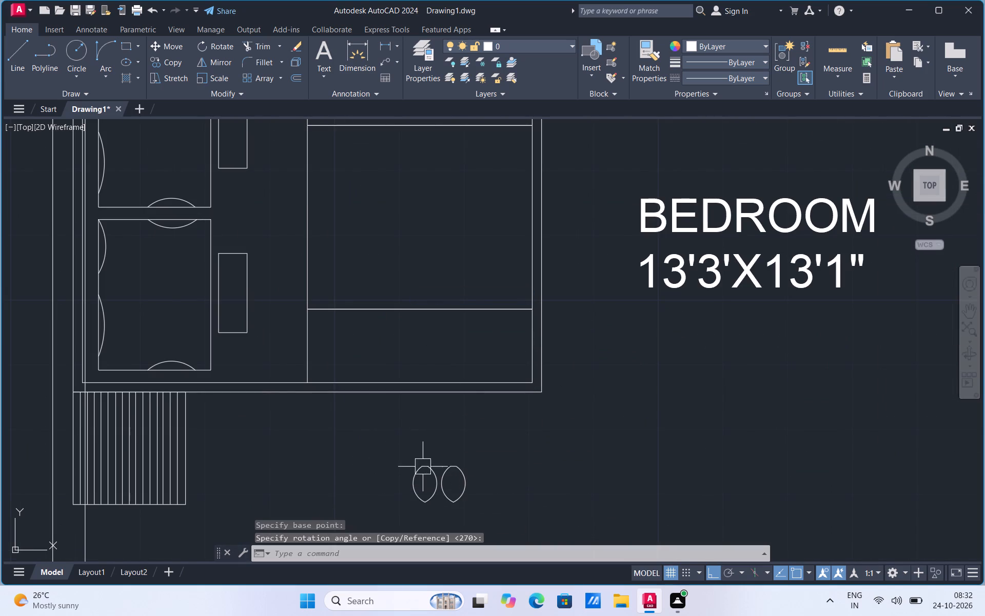
Move the rotated leaf-shaped pair close to the bed's south edge, aligned with the northern pair, with Ortho off.
left_click(434, 466)
right_click(434, 466)
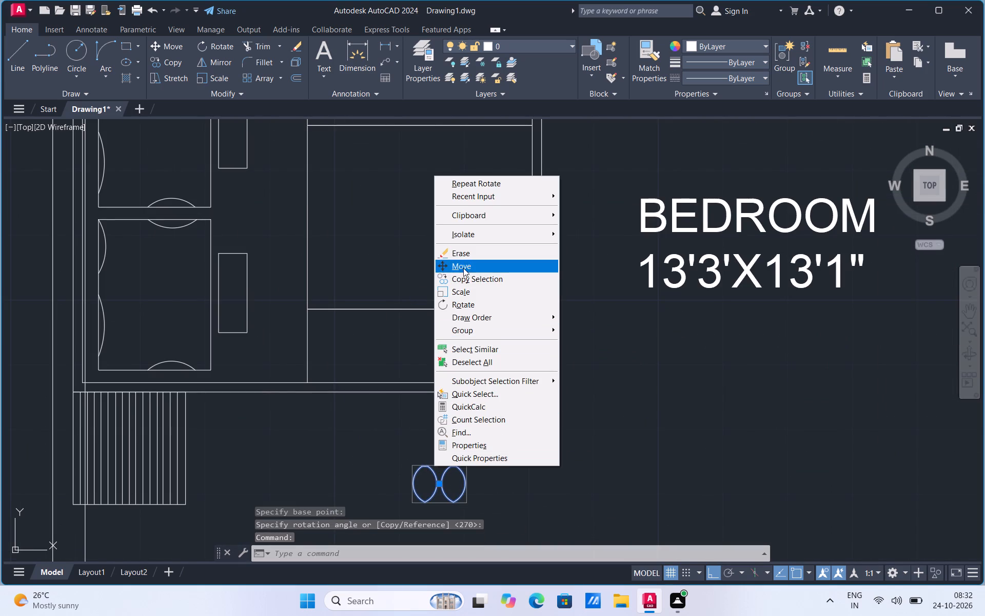
left_click(463, 268)
left_click(441, 469)
scroll(440, 470, "down", 1)
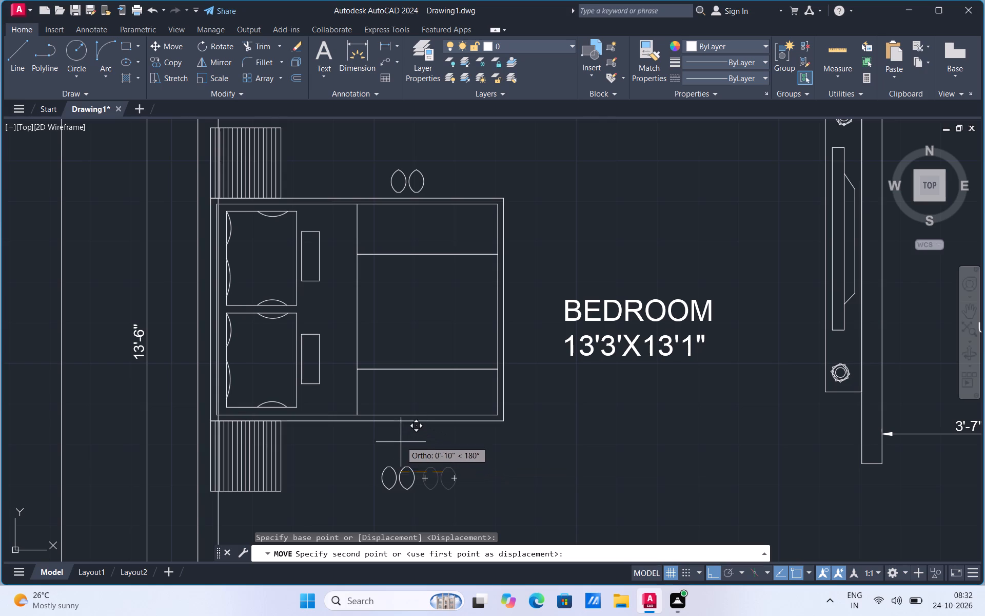
left_click(708, 571)
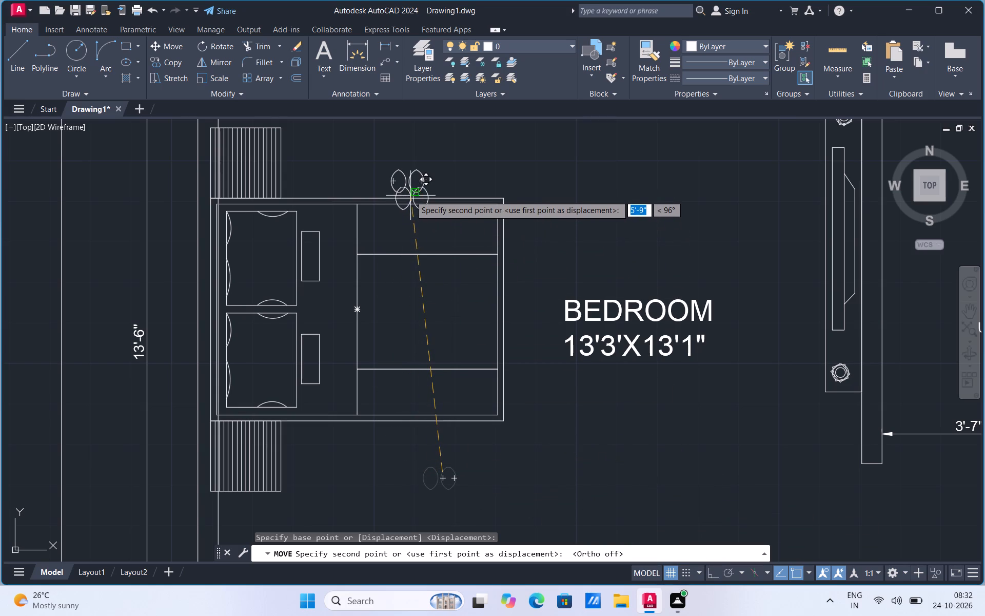
left_click(410, 433)
Draw two crossing corner-to-corner diagonal lines in the 2' wide space west of the toilet.
scroll(448, 484, "down", 3)
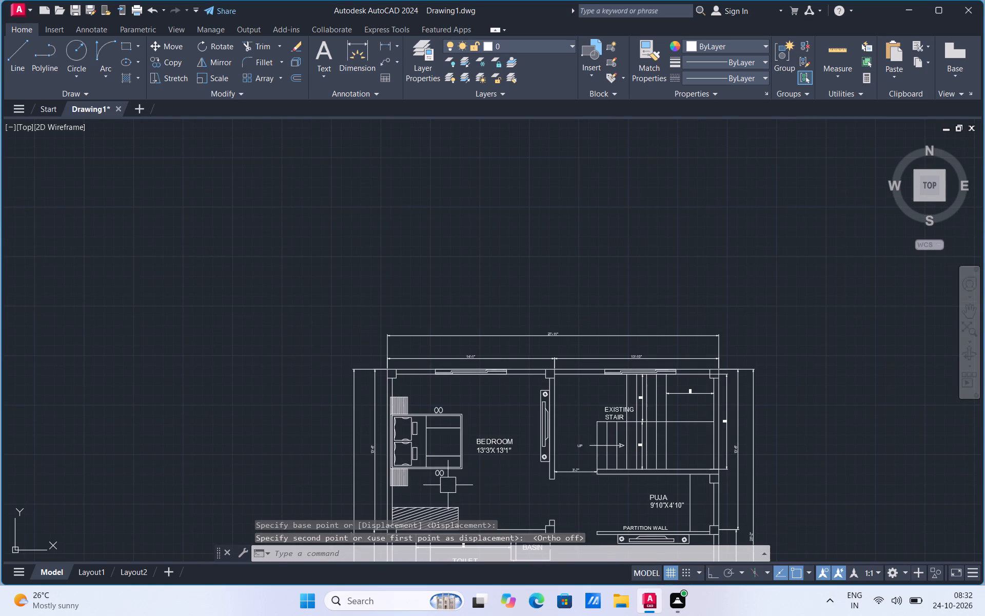
scroll(534, 494, "up", 1)
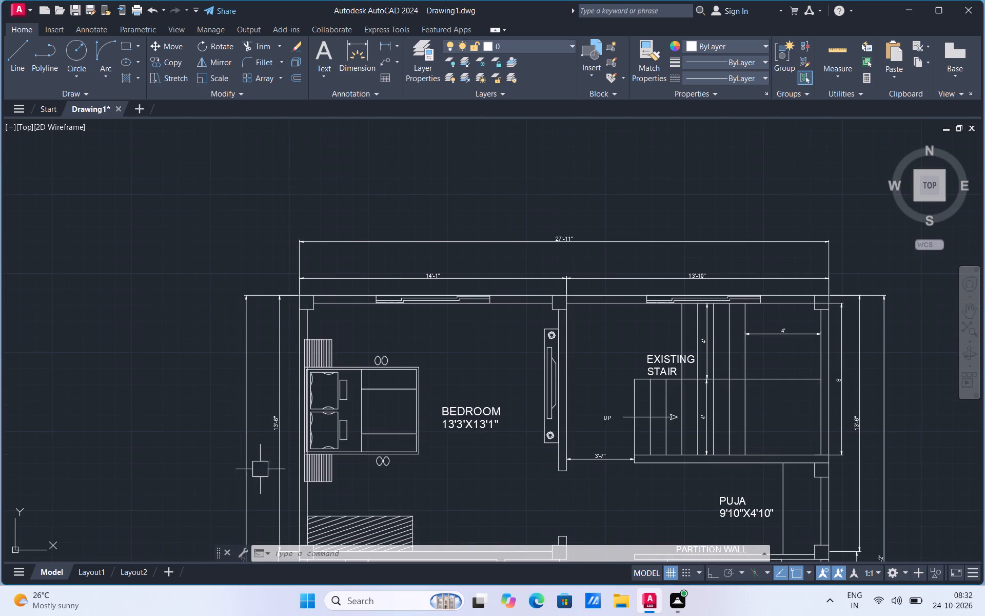
scroll(246, 354, "down", 2)
scroll(279, 518, "up", 2)
scroll(233, 354, "up", 2)
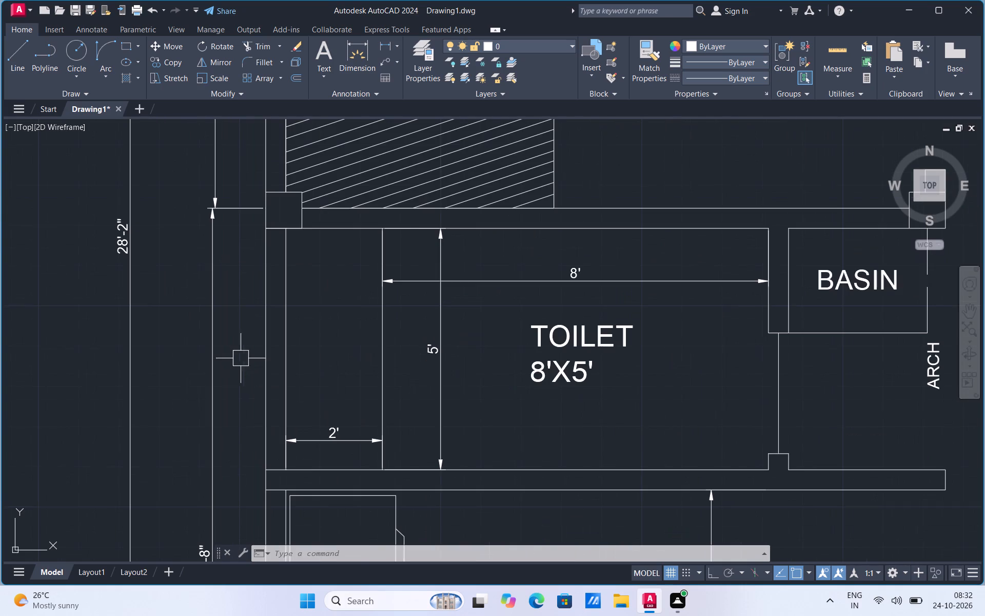
left_click(22, 66)
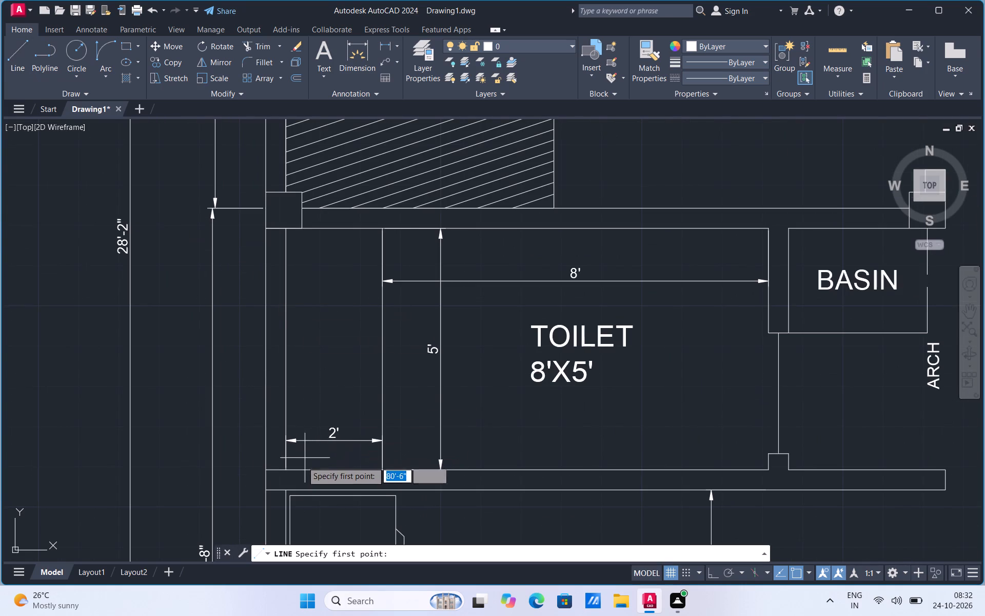
left_click(287, 472)
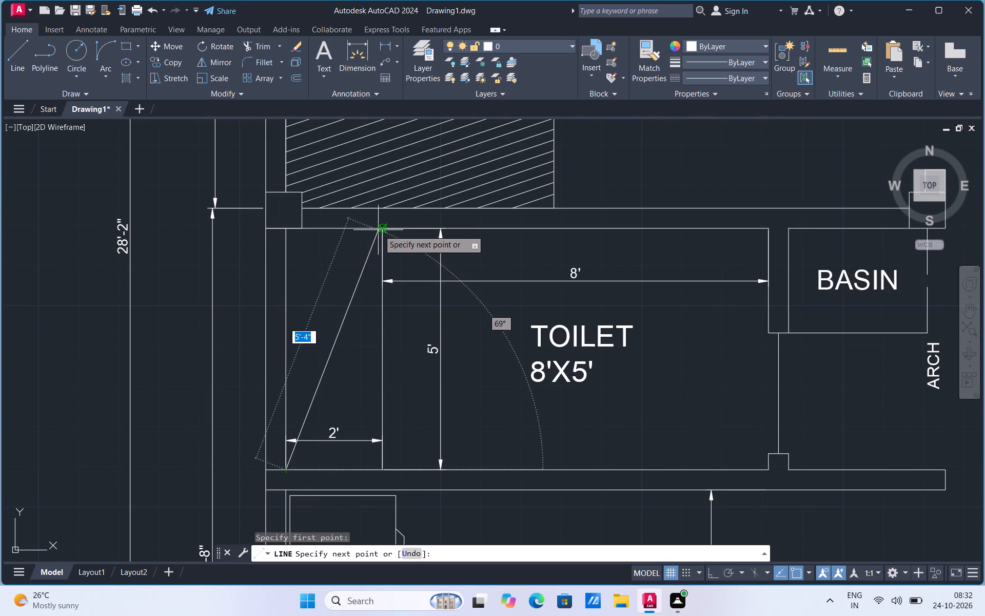
left_click(379, 230)
left_click(22, 63)
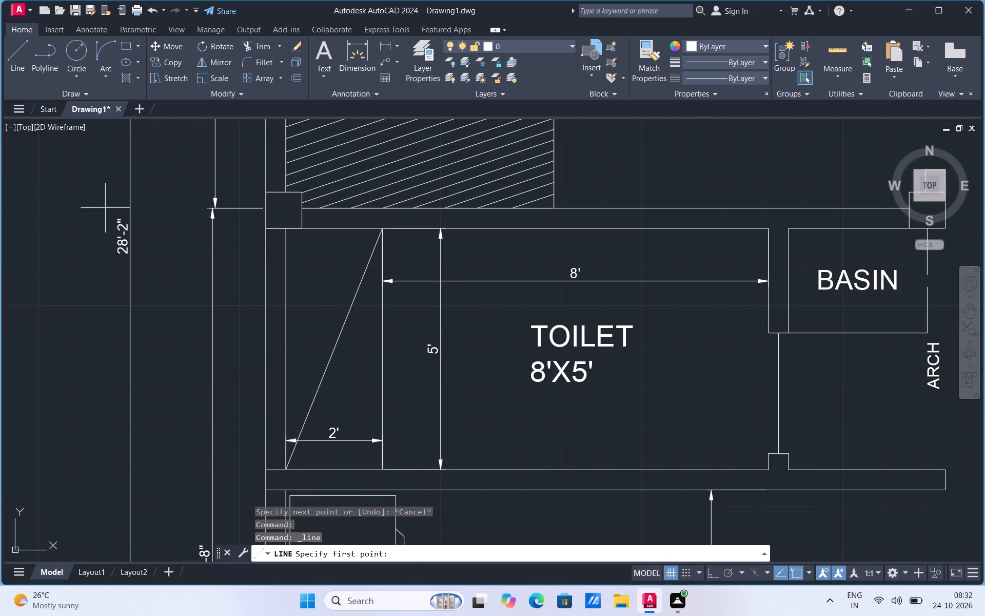
left_click(284, 228)
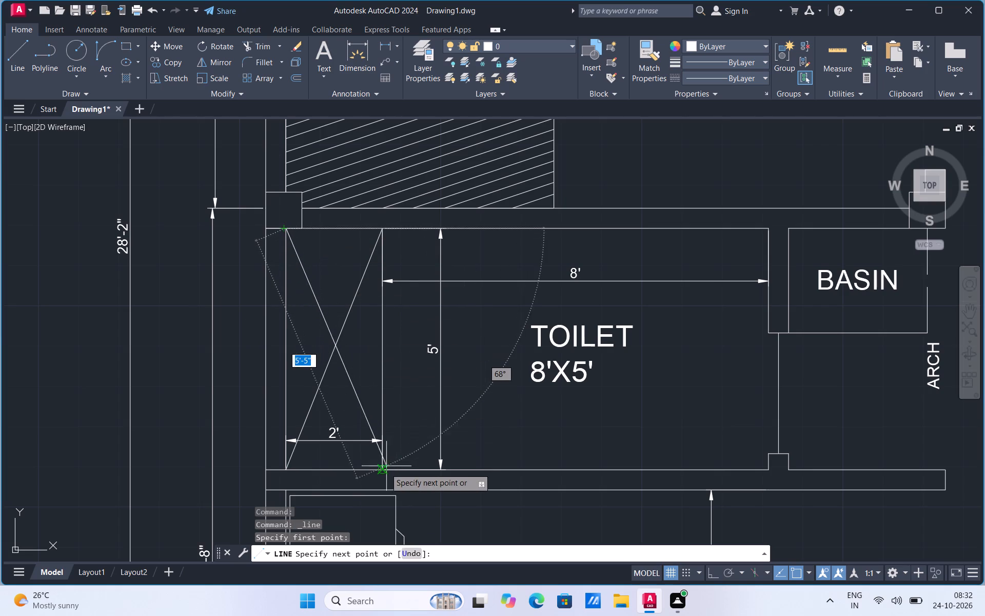
left_click(383, 471)
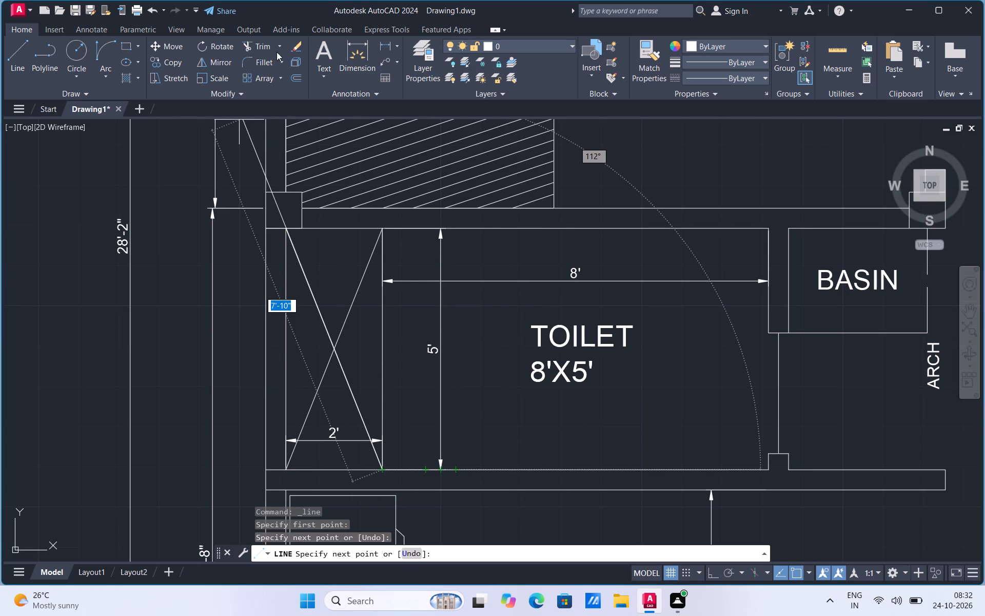
Trim the toilet–kitchen partition wall's two lines where they cross the thickness of the west outer wall.
left_click(258, 50)
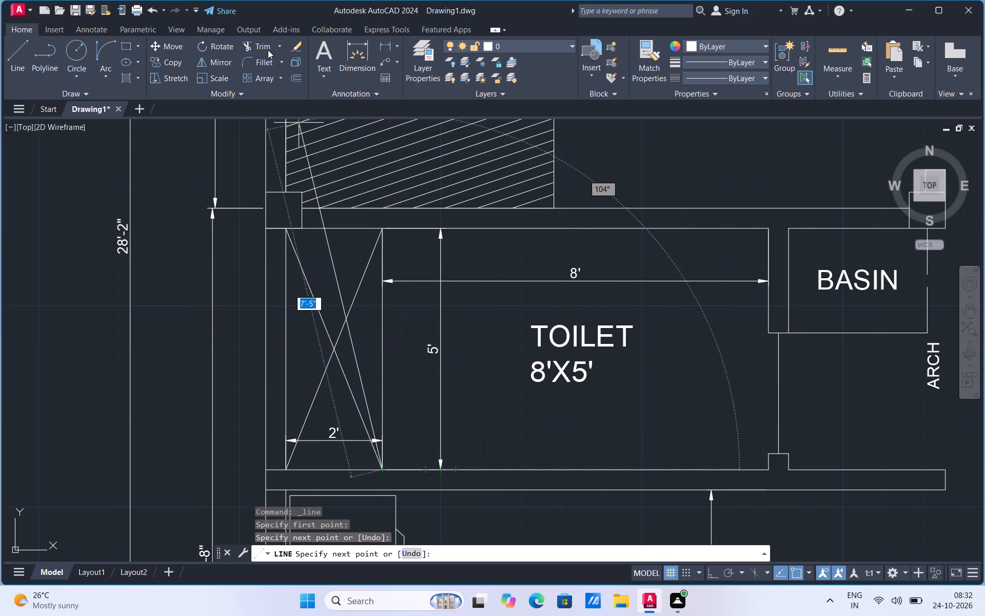
left_click(268, 50)
scroll(277, 494, "up", 2)
left_click_drag(274, 487, 275, 478)
left_click(275, 429)
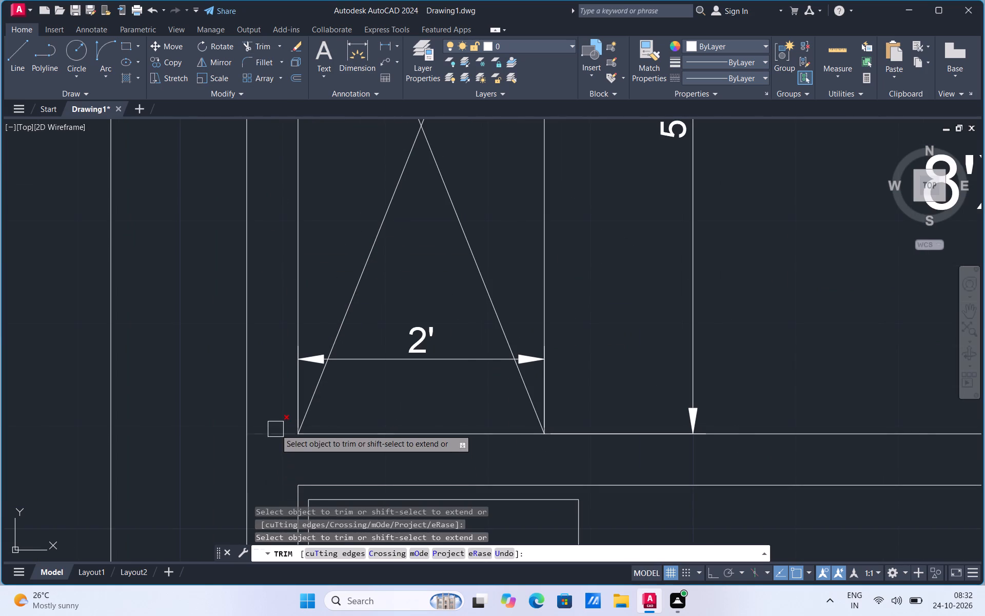
scroll(281, 356, "down", 3)
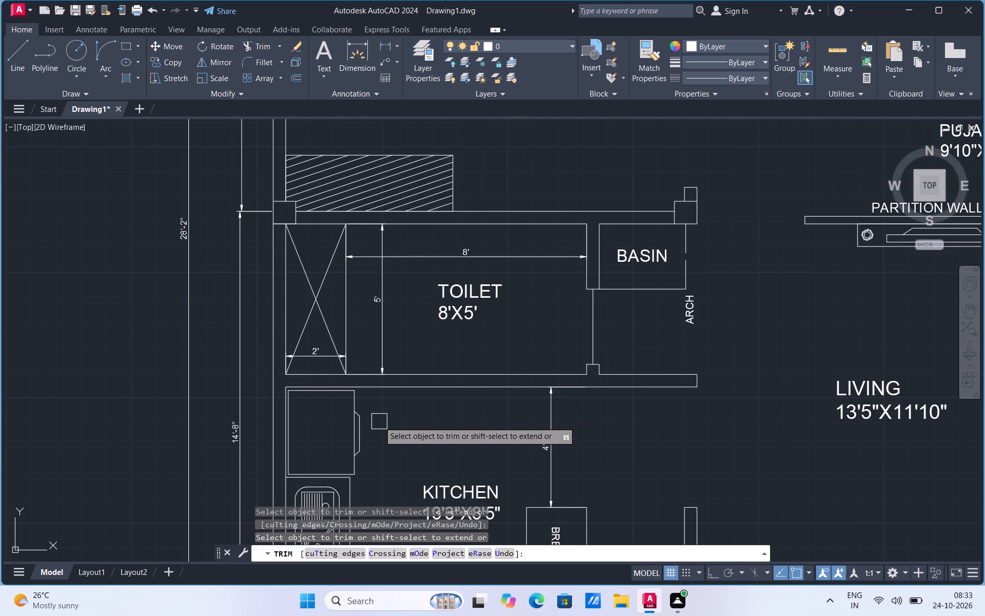
scroll(371, 466, "up", 1)
key("Escape")
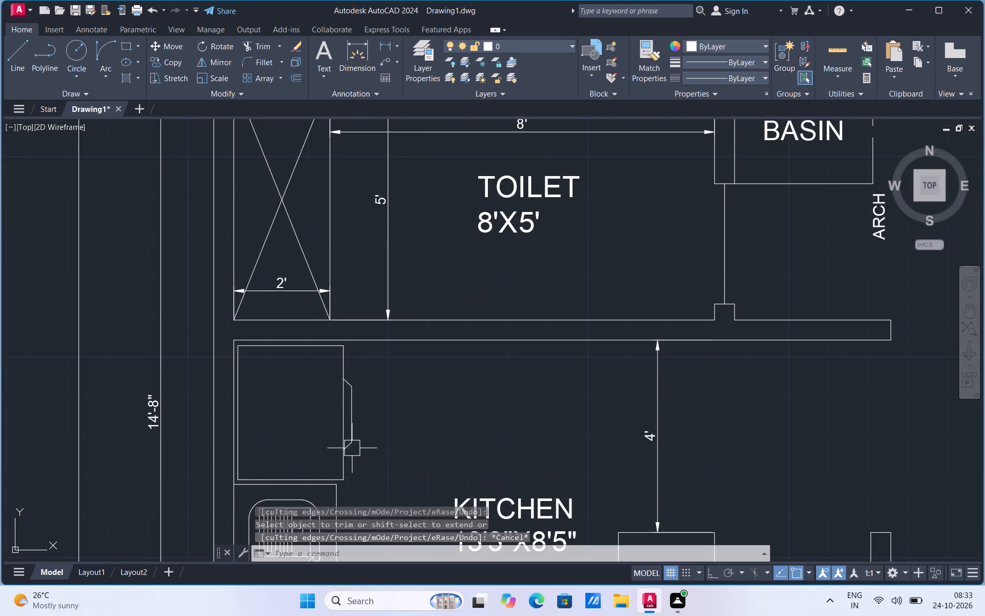
Scale down the rectangular appliance and its handle in the kitchen's northwest corner to roughly three-quarters size.
left_click(348, 438)
left_click(349, 382)
left_click(356, 408)
left_click(333, 394)
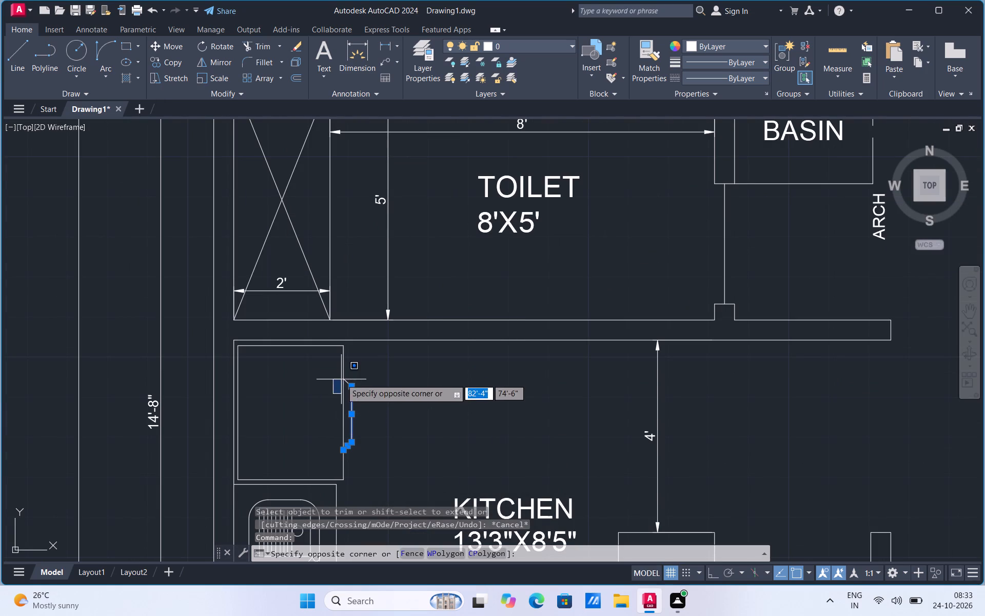
left_click(340, 368)
left_click(345, 373)
scroll(344, 396, "up", 2)
left_click(341, 399)
right_click(341, 399)
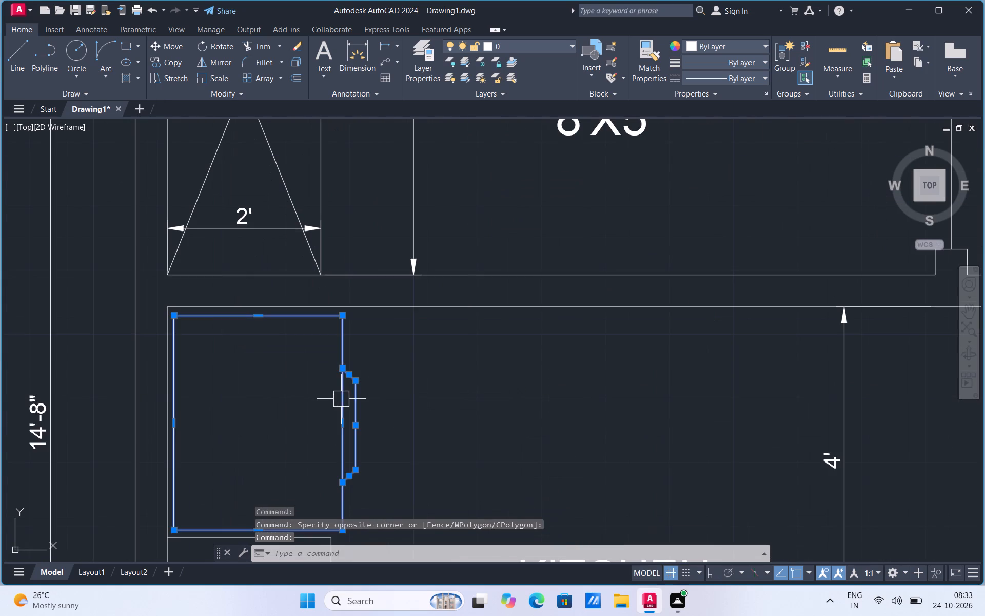
left_click(384, 224)
scroll(361, 383, "down", 1)
left_click(361, 383)
left_click(409, 387)
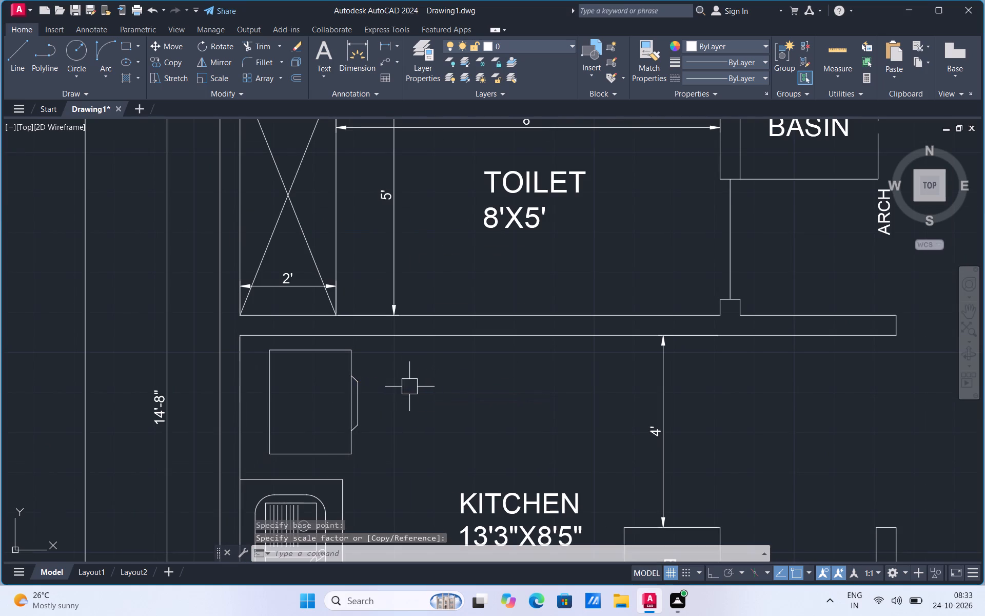
Scale the appliance rectangle and its handle up slightly so they fill the space between the toilet wall and the sink counter.
left_click(301, 458)
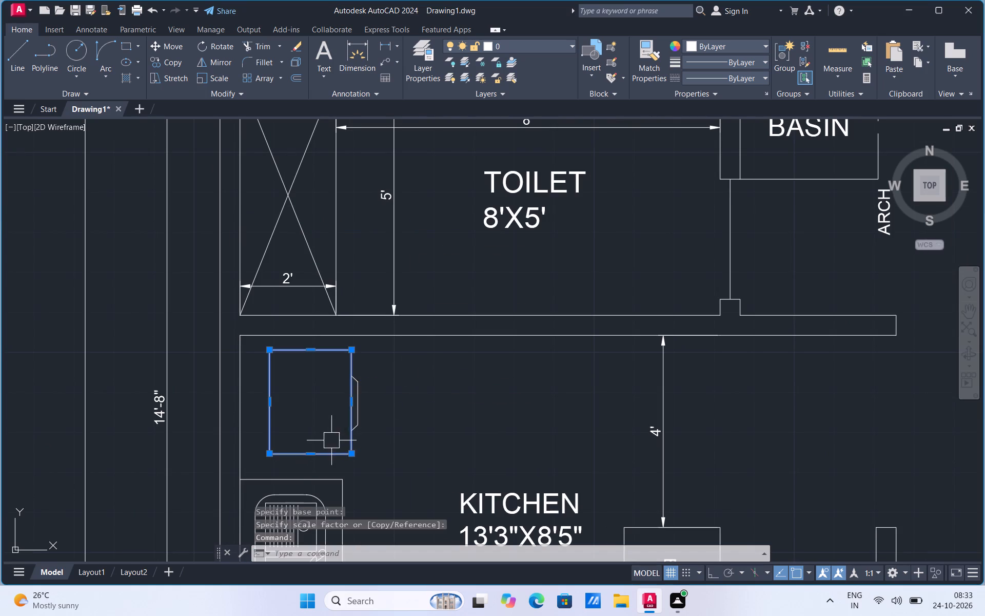
left_click(332, 440)
left_click(393, 369)
right_click(395, 391)
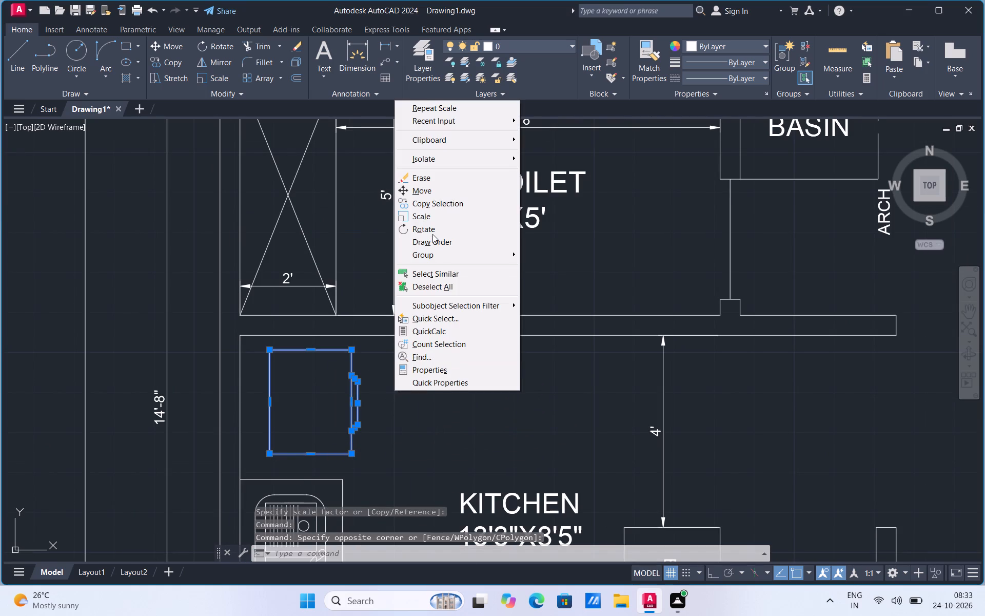
left_click(432, 218)
left_click(368, 348)
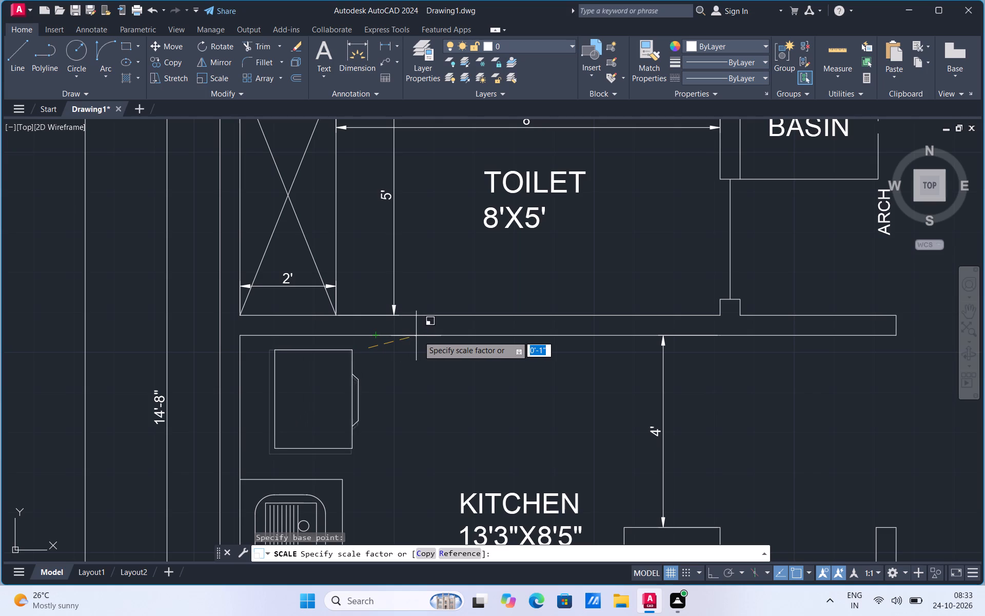
left_click(428, 339)
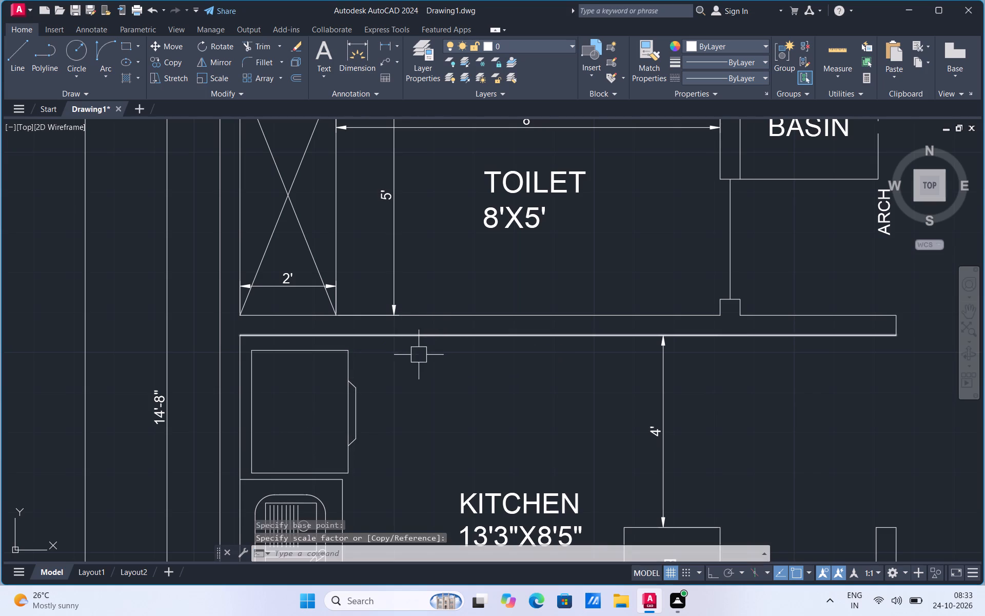
Review the whole floor plan, checking the kitchen, bedroom, puja, living room and verandah areas.
scroll(271, 368, "down", 3)
scroll(306, 434, "up", 1)
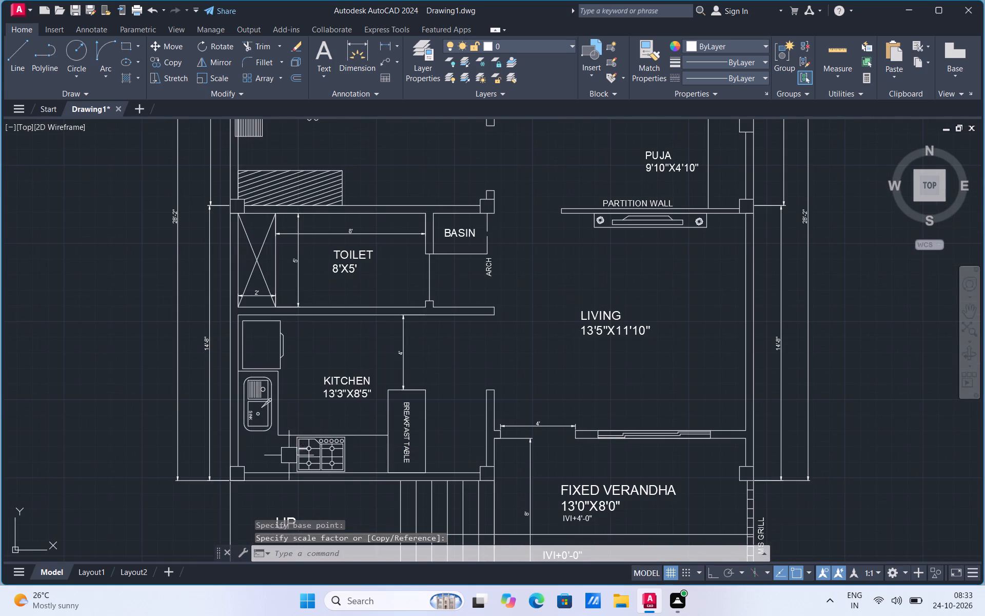
scroll(510, 272, "up", 1)
scroll(219, 418, "down", 2)
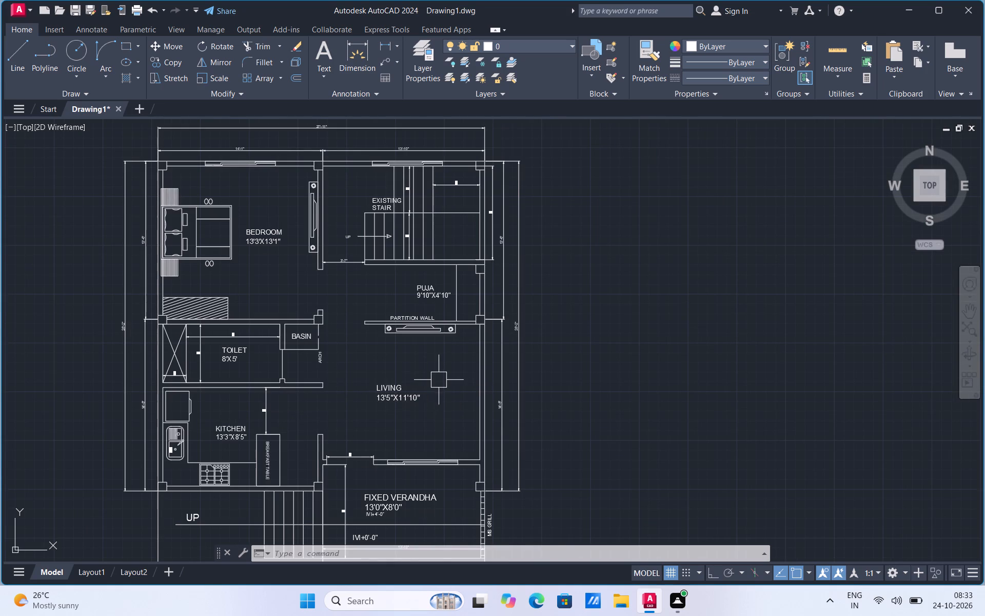
scroll(439, 379, "up", 1)
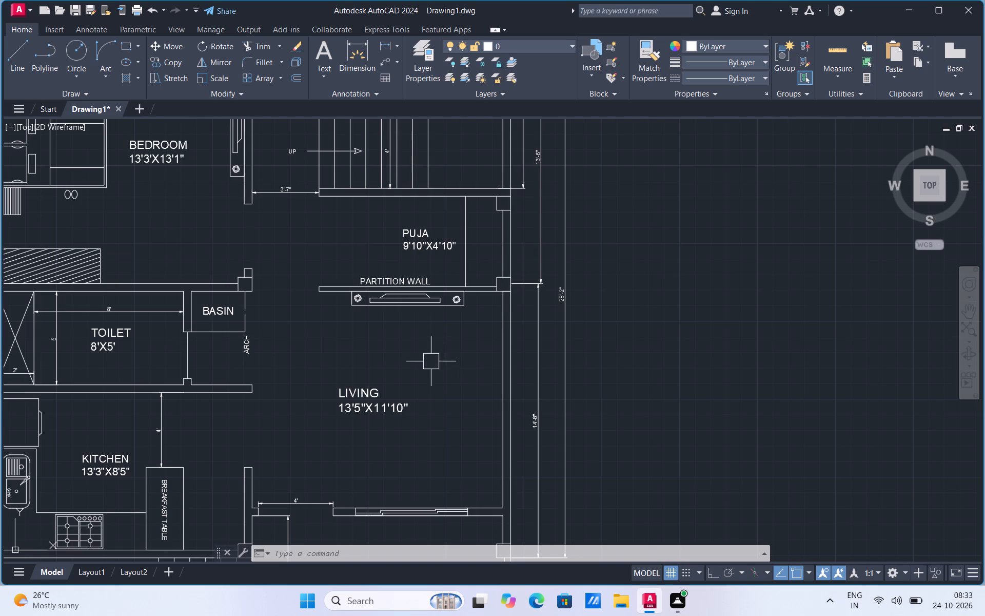
scroll(412, 342, "down", 2)
scroll(409, 447, "up", 1)
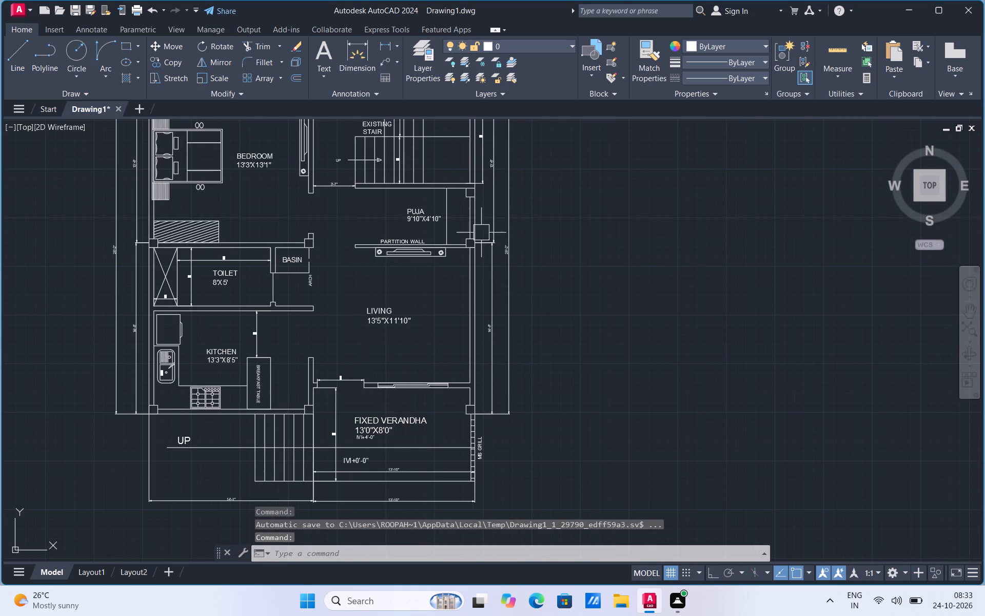
scroll(480, 184, "up", 1)
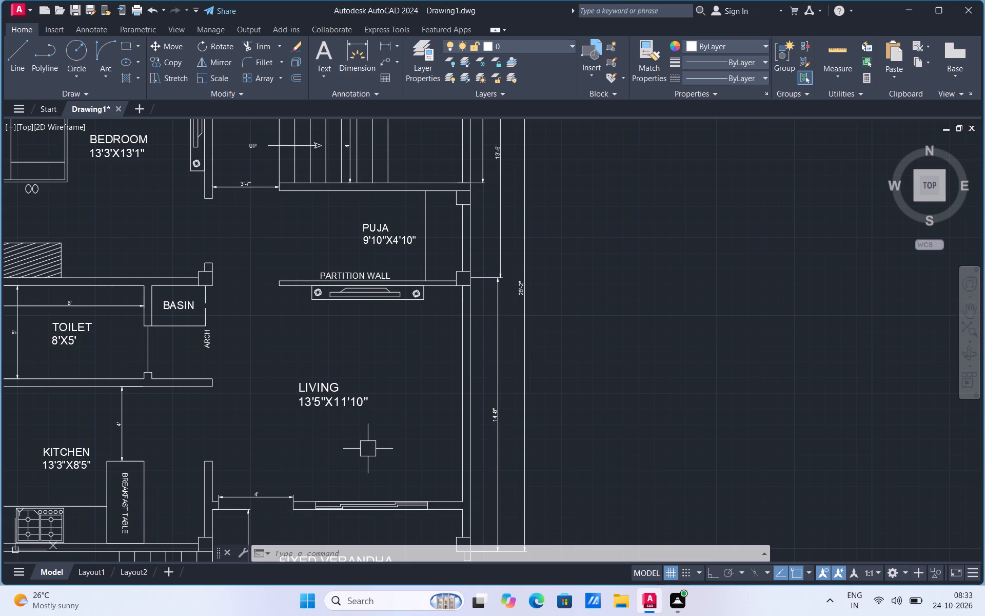
scroll(453, 392, "down", 2)
Move the IVI+4'-0" level label east so it sits beneath the end of the verandah's 13'0"X8'0" size text.
scroll(406, 484, "up", 2)
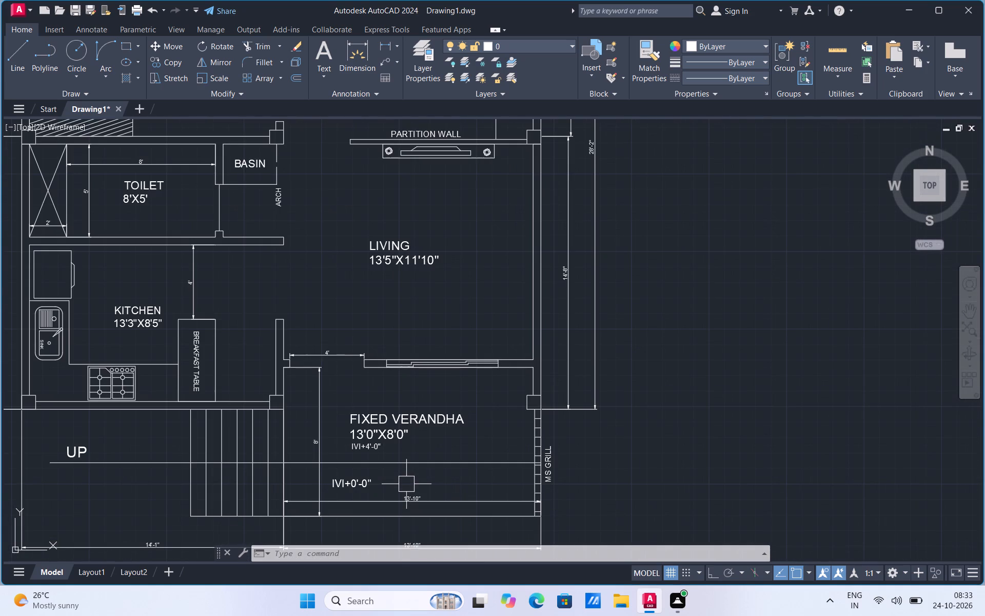
scroll(405, 480, "up", 1)
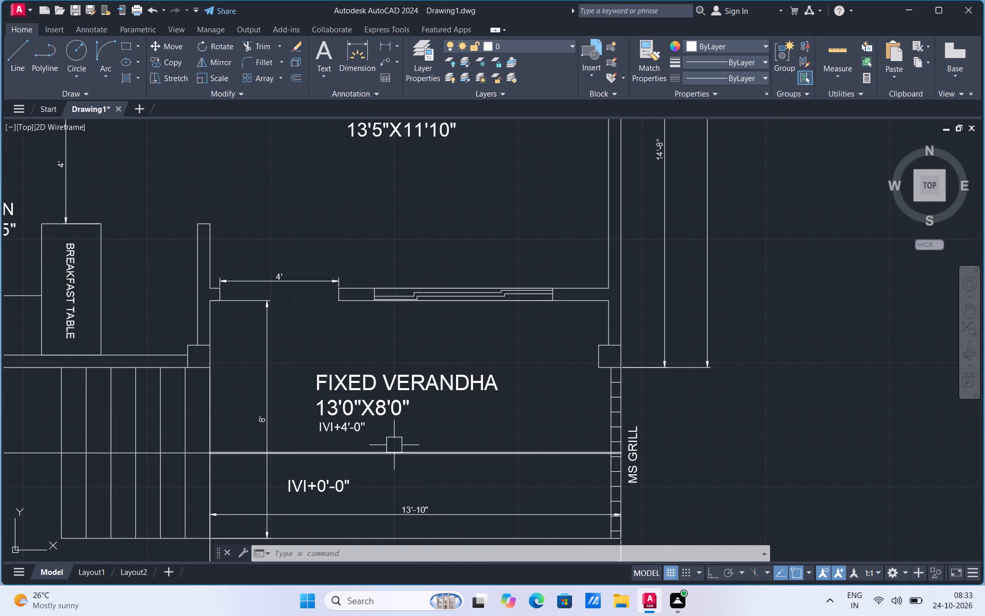
left_click(358, 429)
right_click(358, 429)
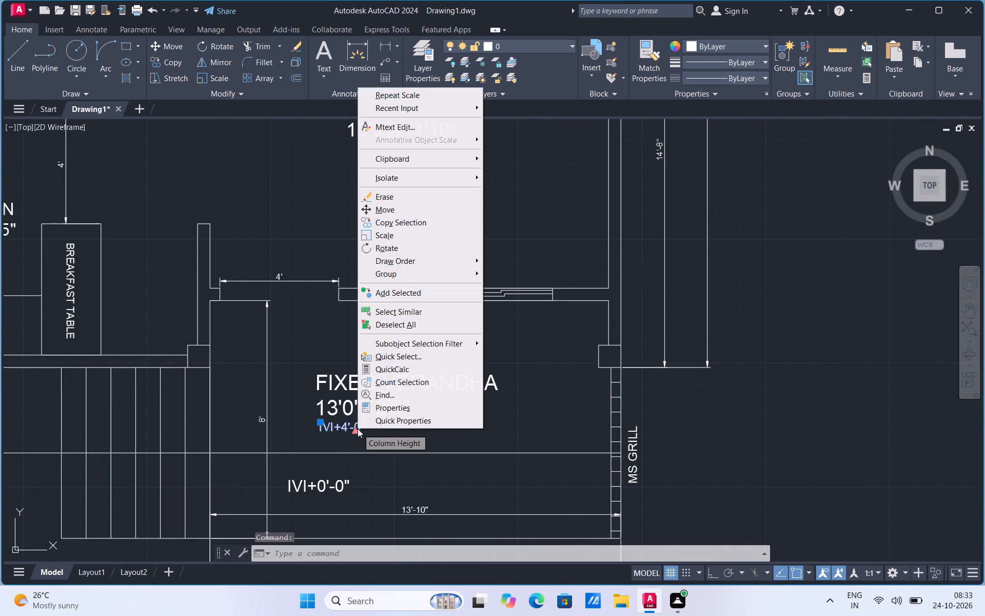
left_click(388, 208)
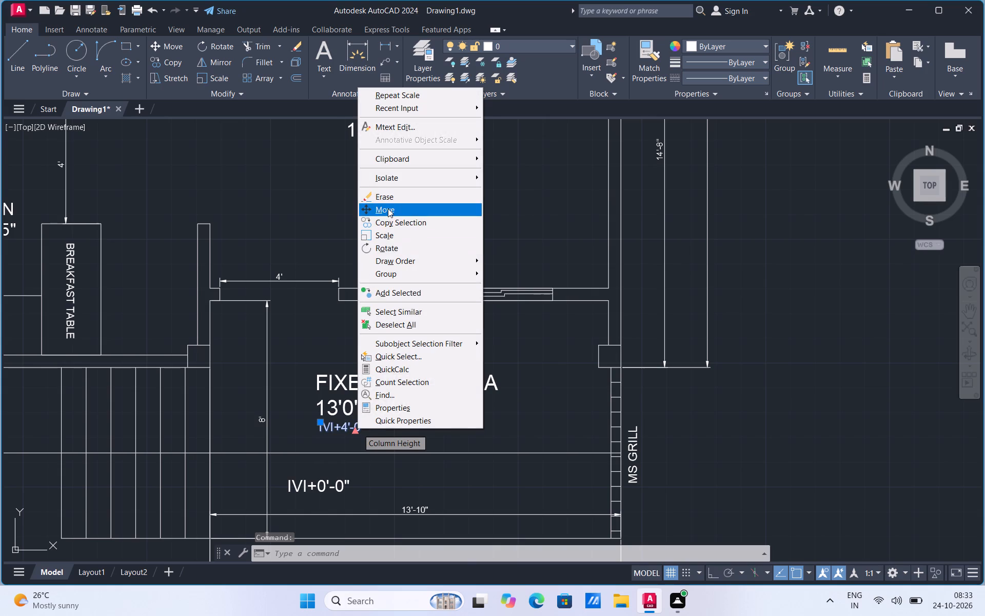
scroll(356, 429, "up", 2)
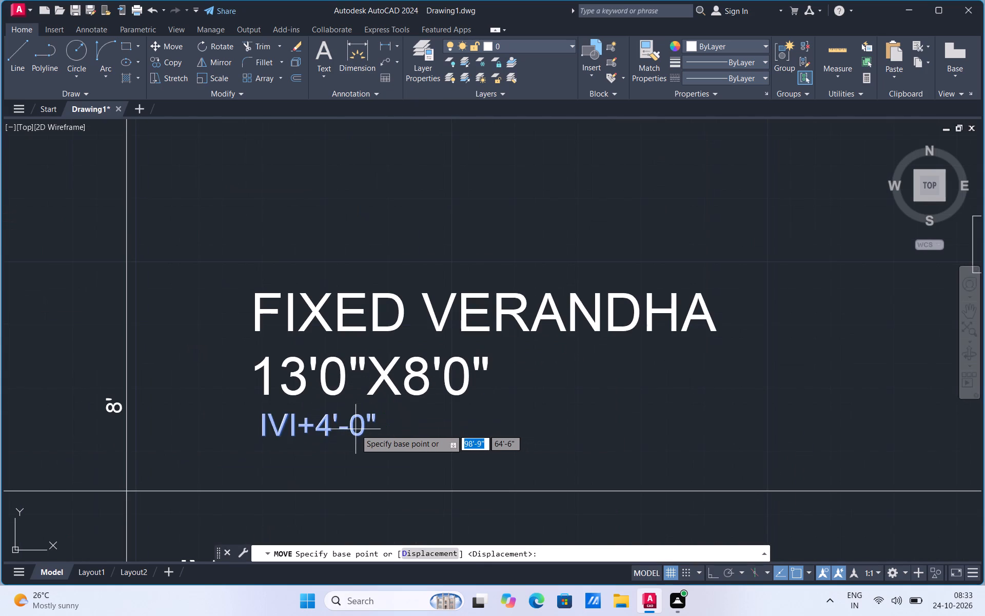
left_click(356, 429)
left_click(479, 444)
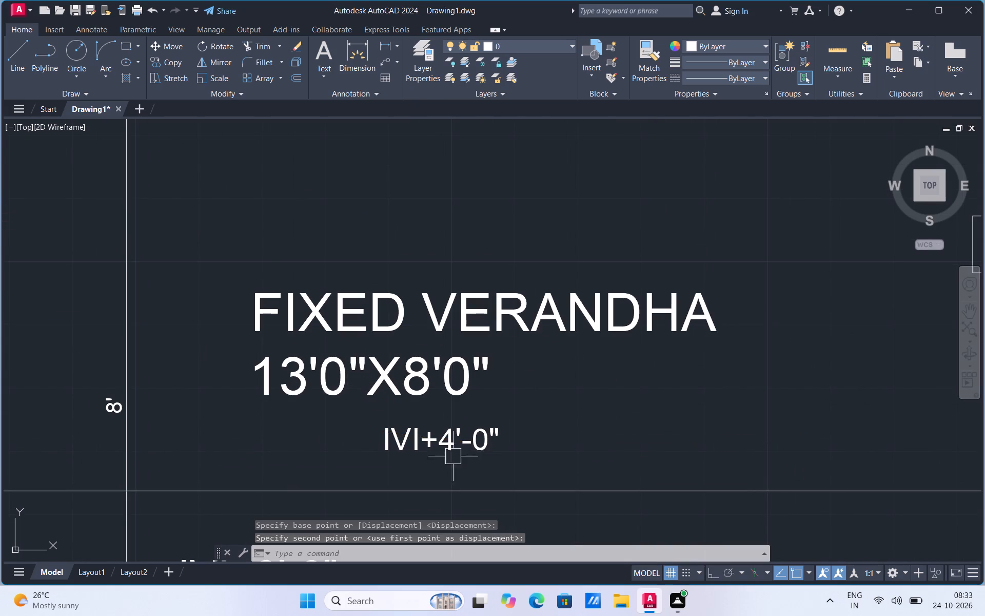
Change the capital V to a lowercase v in the verandah's IVI+4'-0" level label.
double_click(424, 447)
left_click(407, 440)
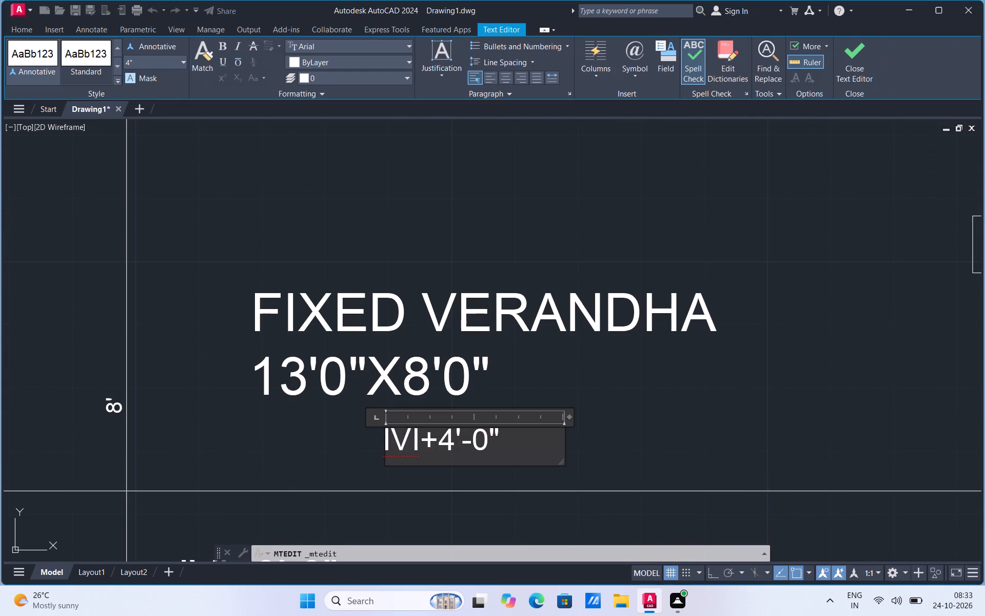
key("BackSpace")
key("v")
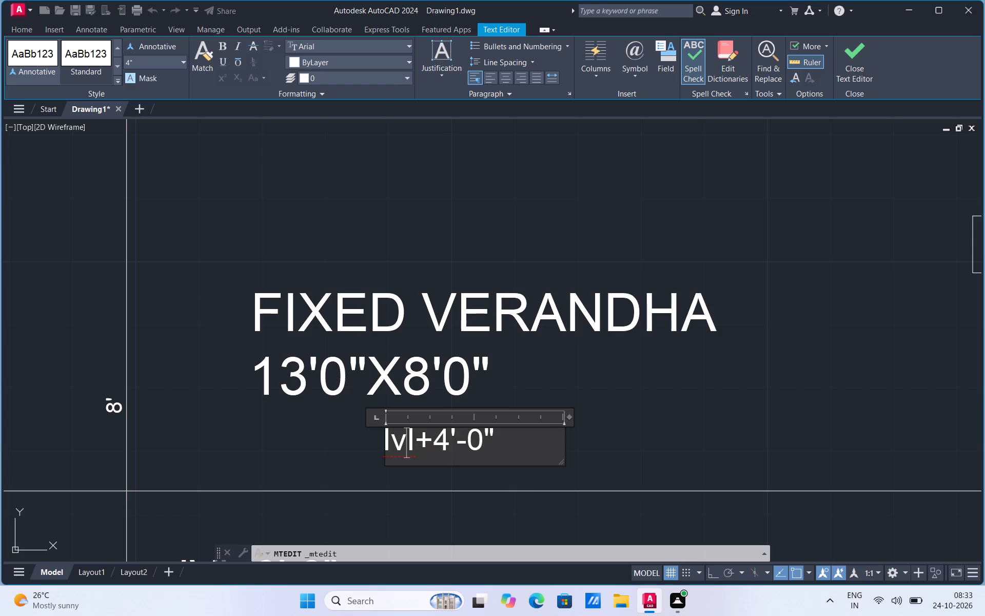
left_click(355, 454)
Add an overall linear dimension across the plan's full width, south of the 14'-1" and 13'-10" dimensions.
scroll(430, 338, "down", 2)
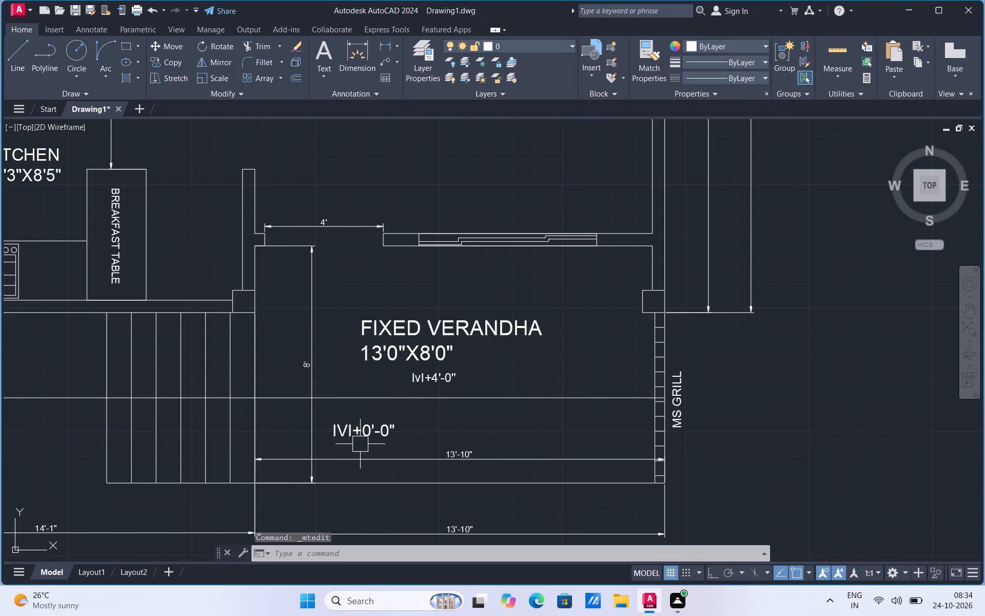
scroll(388, 403, "down", 2)
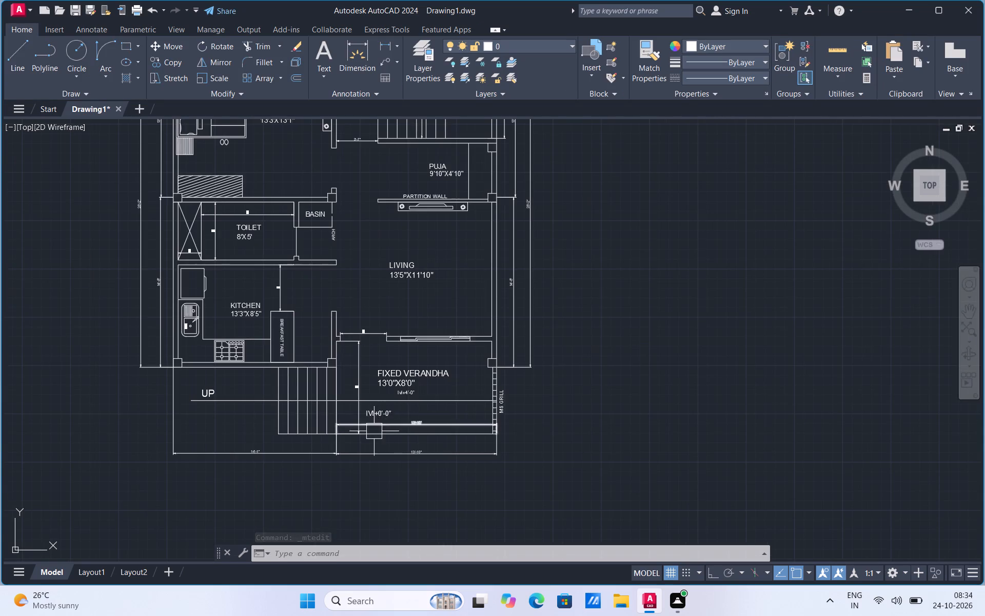
scroll(374, 431, "up", 2)
scroll(393, 407, "down", 1)
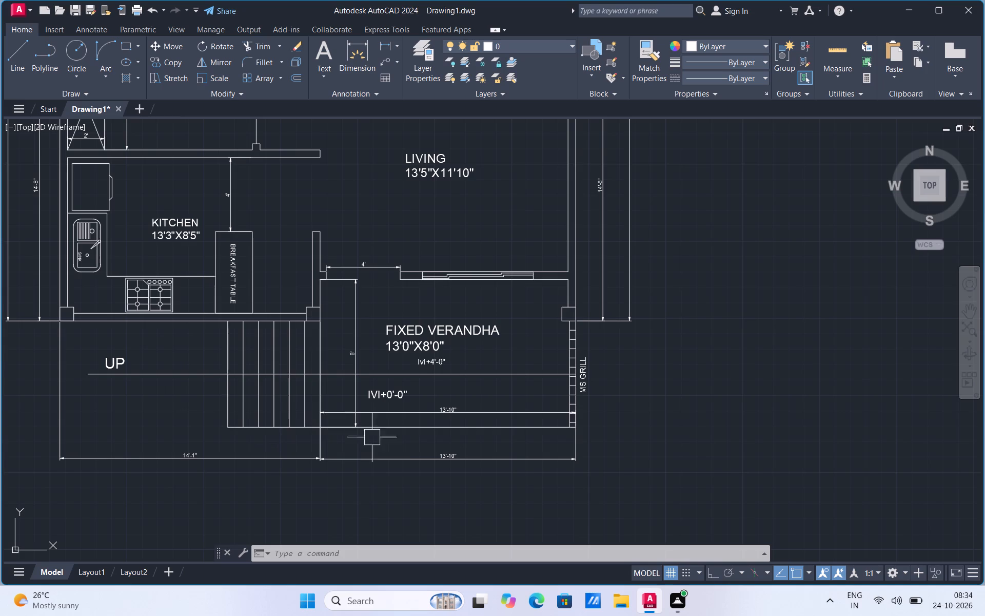
left_click(387, 48)
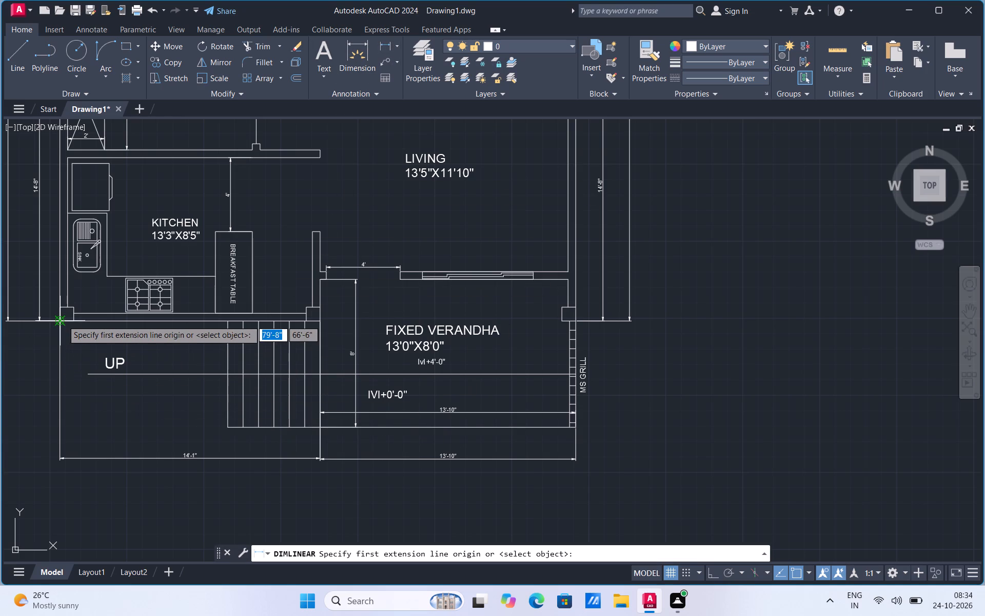
left_click(60, 460)
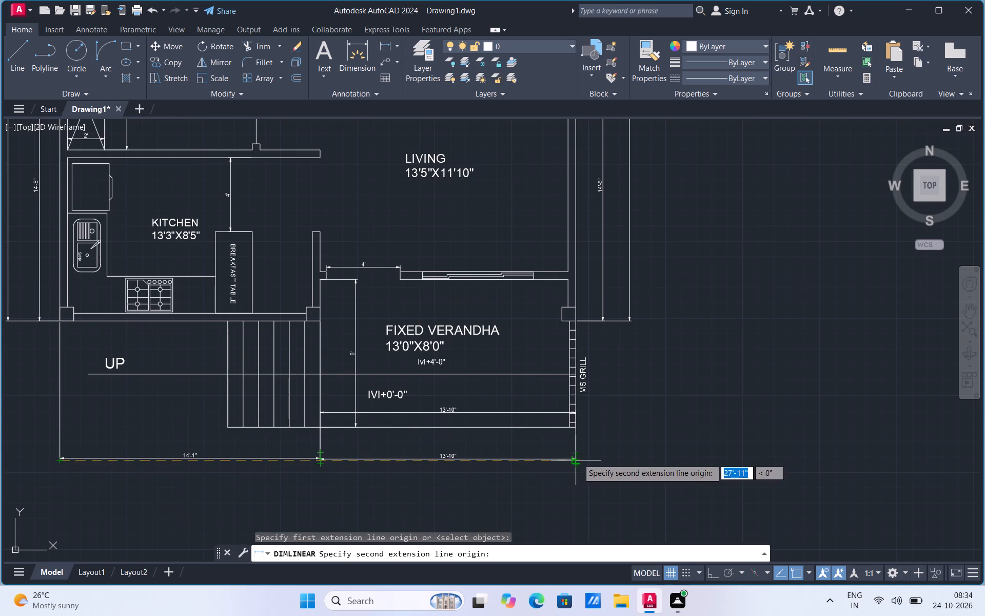
left_click(578, 458)
left_click(572, 491)
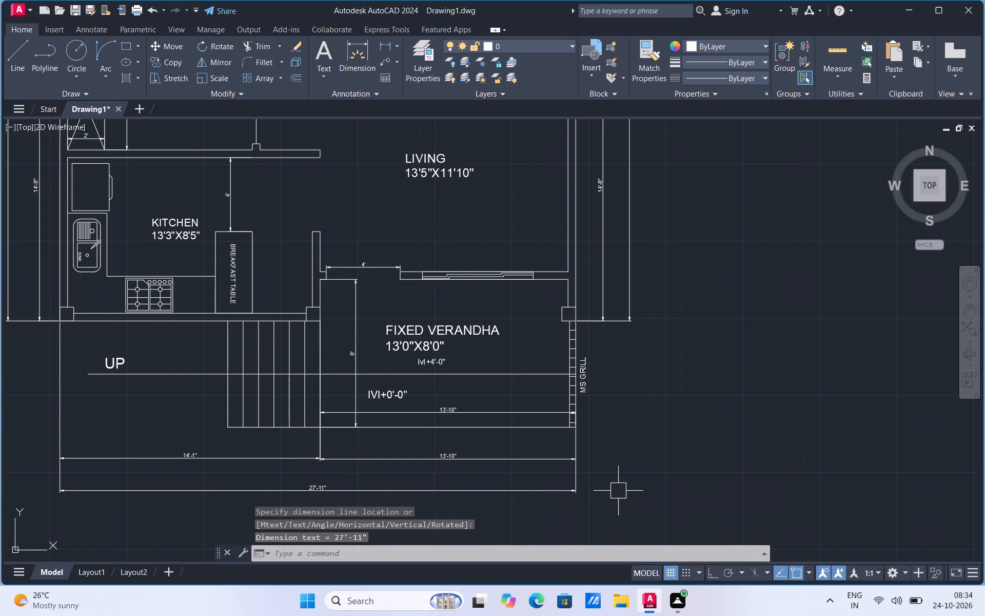
Move the IVI+0'-0" level label outside the verandah, just below the west end of its south edge.
left_click(383, 397)
right_click(383, 397)
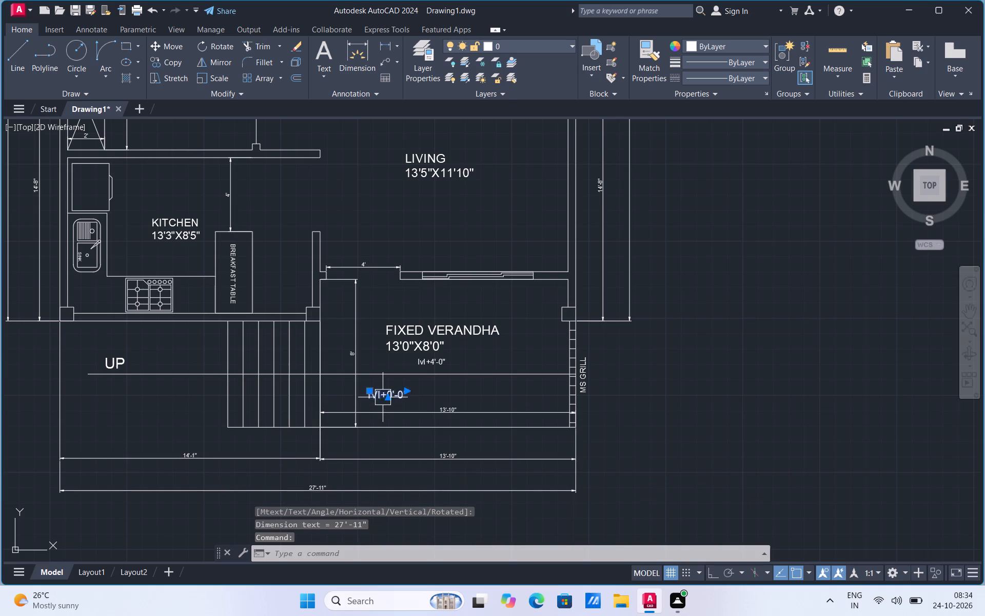
left_click(415, 181)
left_click(381, 394)
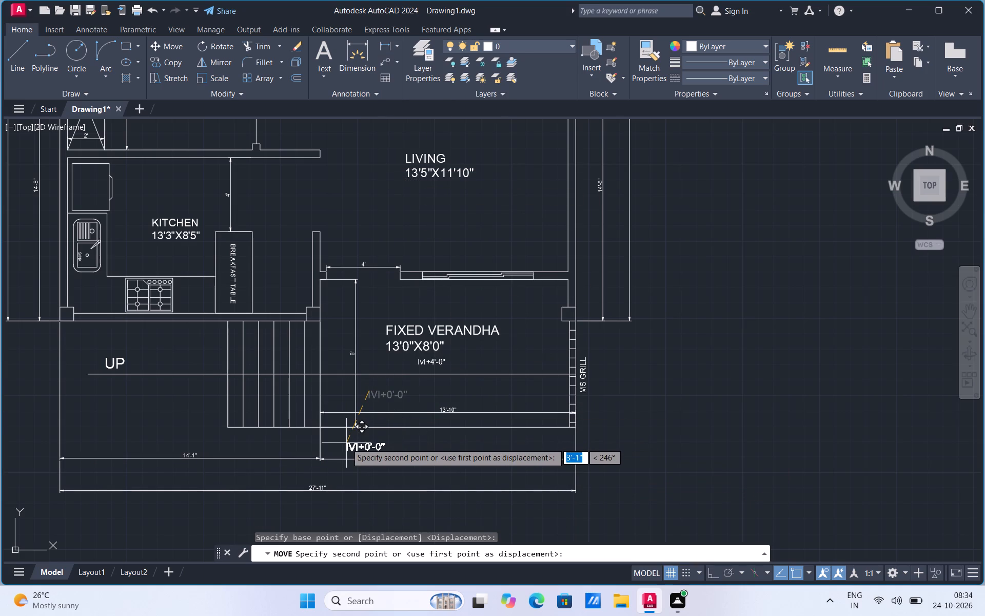
scroll(353, 436, "up", 2)
left_click(295, 430)
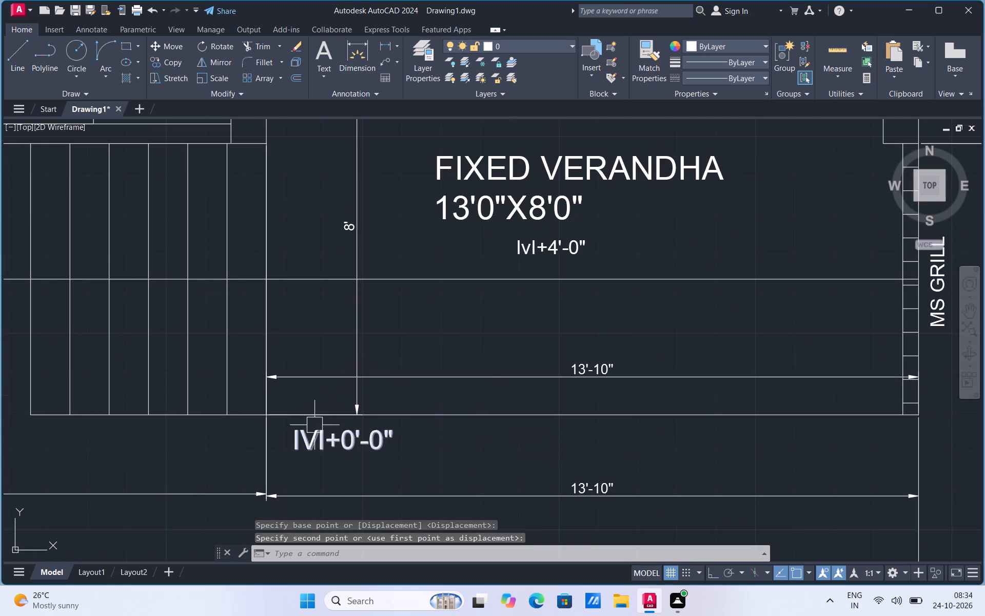
Delete the 13'-10" width dimension and the 8' depth dimension inside the verandah.
left_click(513, 364)
left_click(508, 384)
key("Delete")
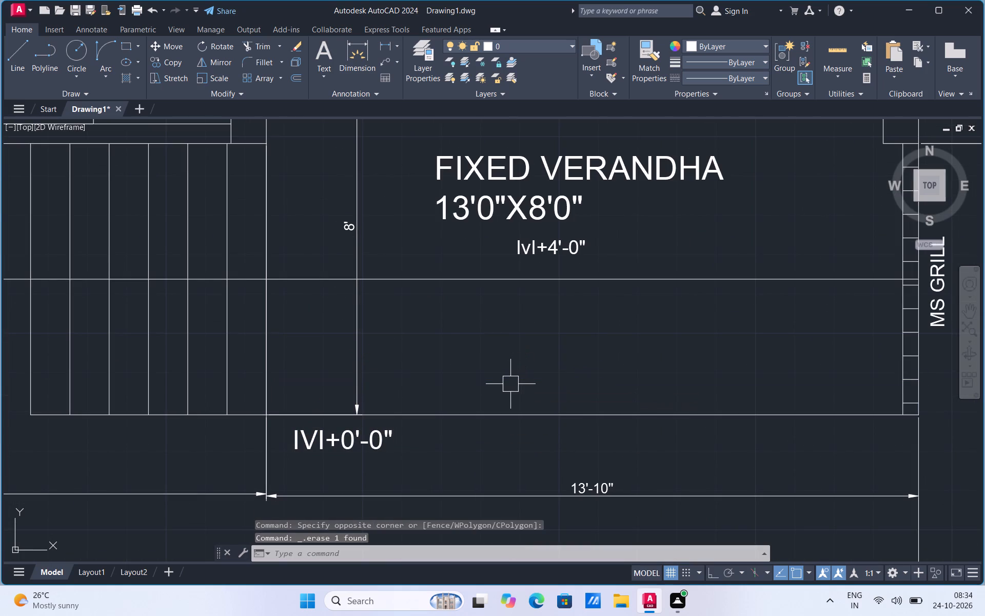
scroll(516, 409, "down", 1)
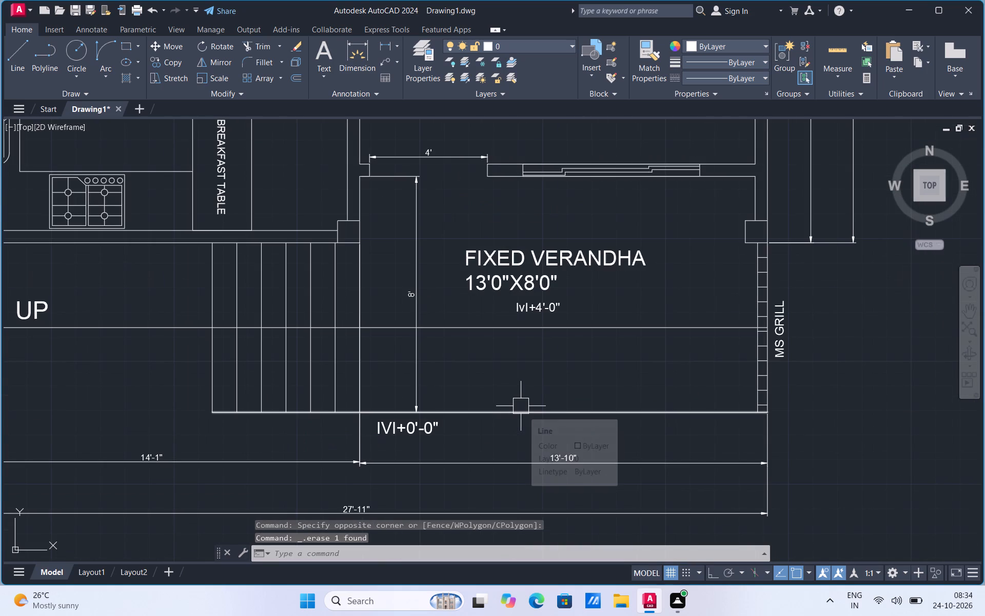
left_click(415, 268)
key("Delete")
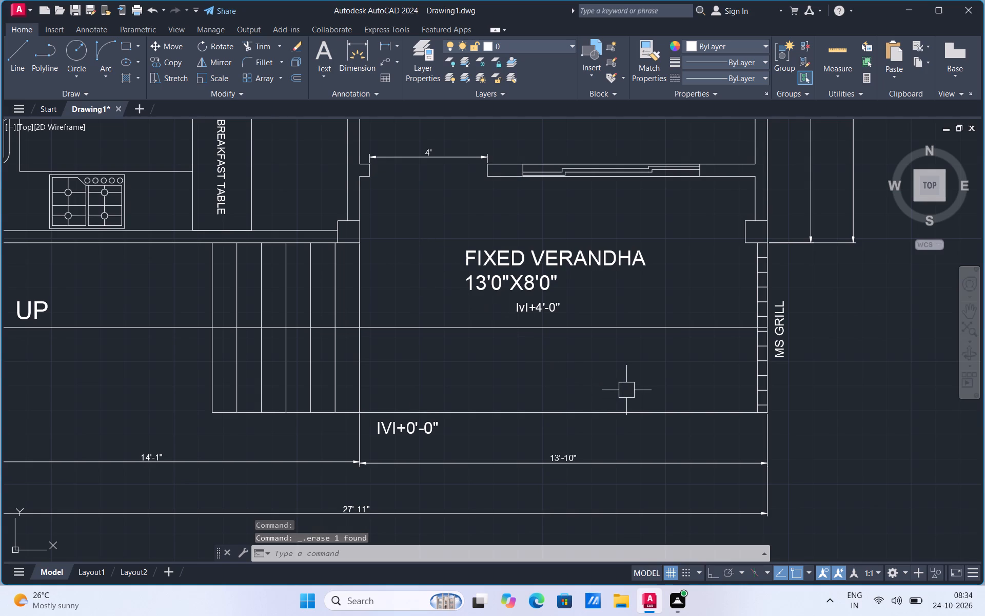
Add a vertical linear dimension for the verandah's depth, just inside its east side near the MS grill.
scroll(562, 428, "down", 1)
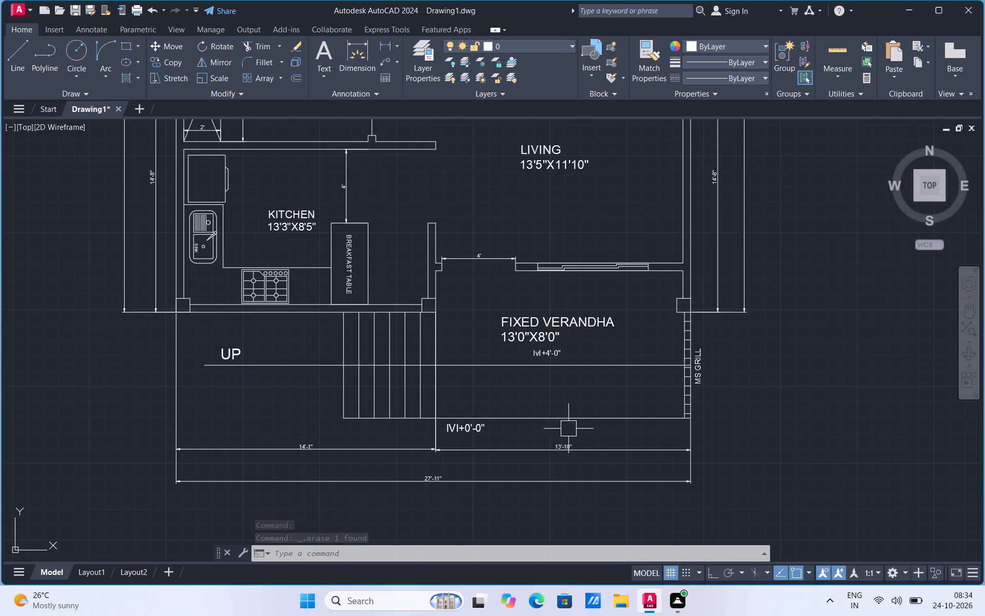
left_click(384, 46)
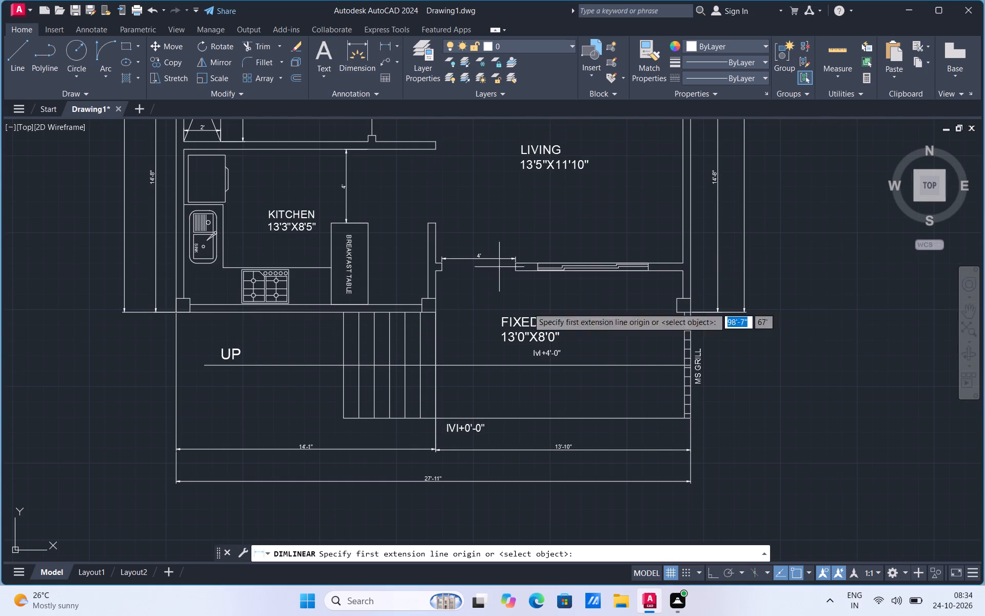
left_click(662, 419)
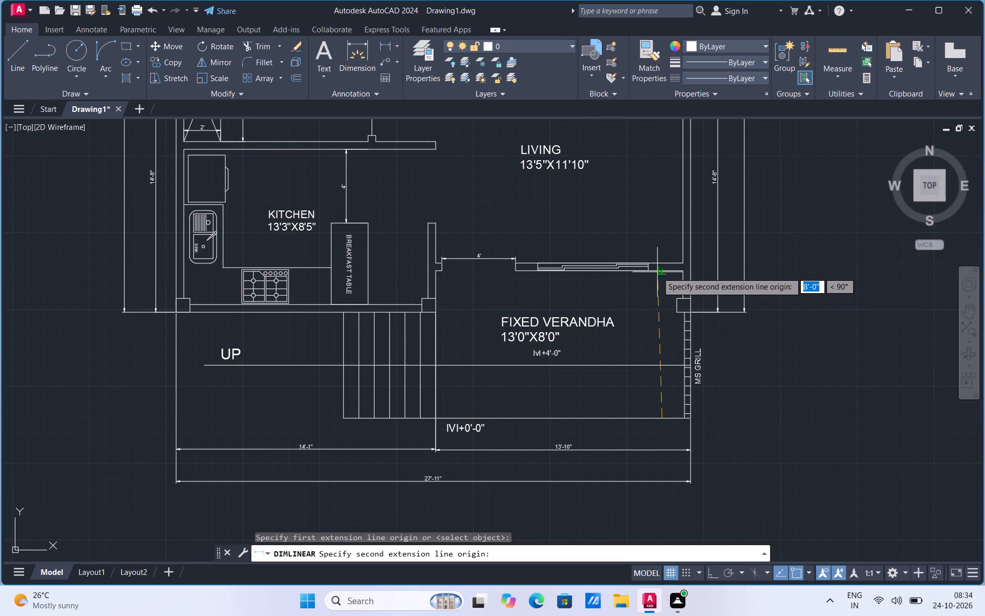
left_click(663, 271)
left_click(655, 276)
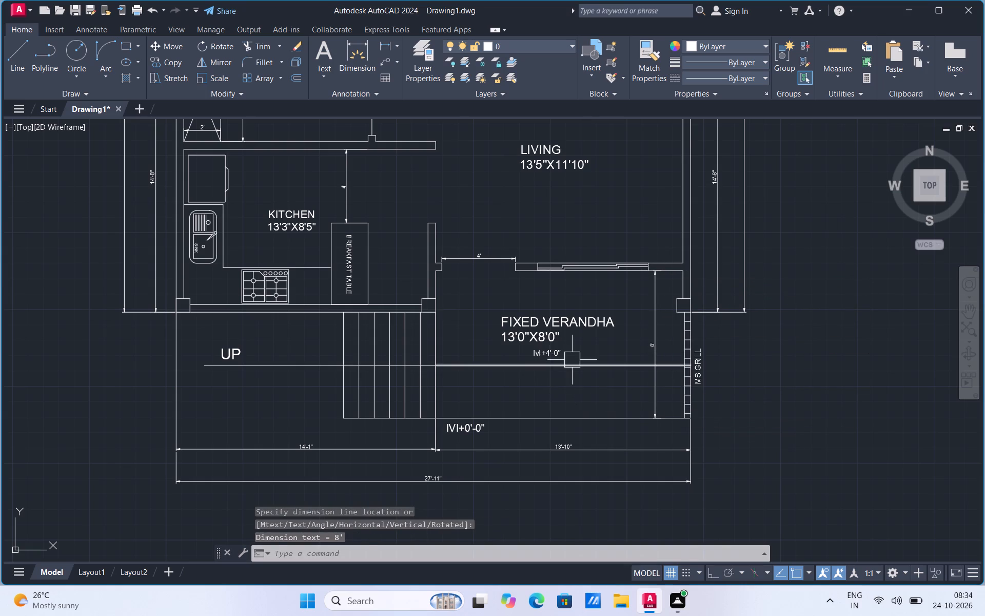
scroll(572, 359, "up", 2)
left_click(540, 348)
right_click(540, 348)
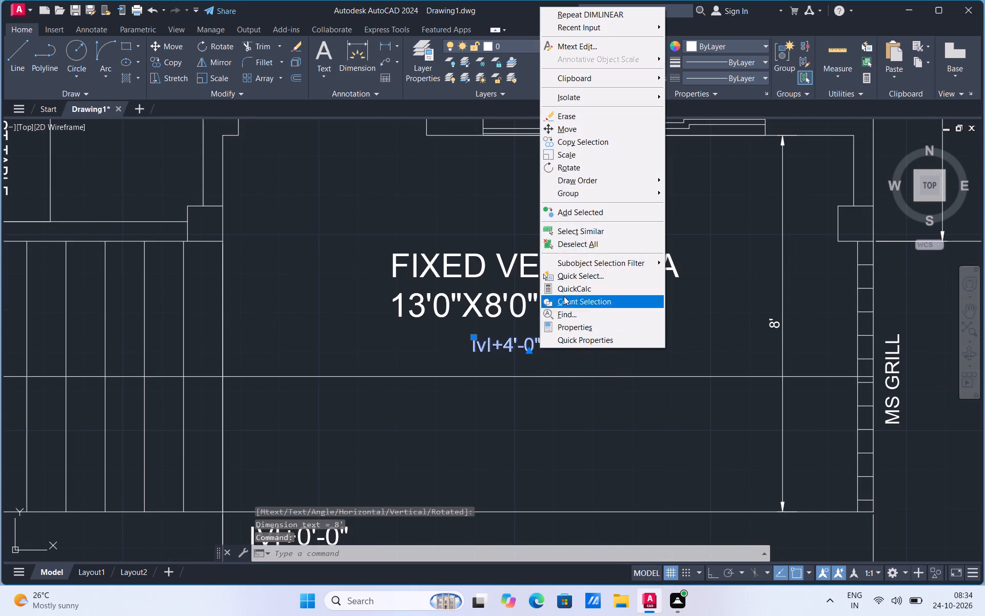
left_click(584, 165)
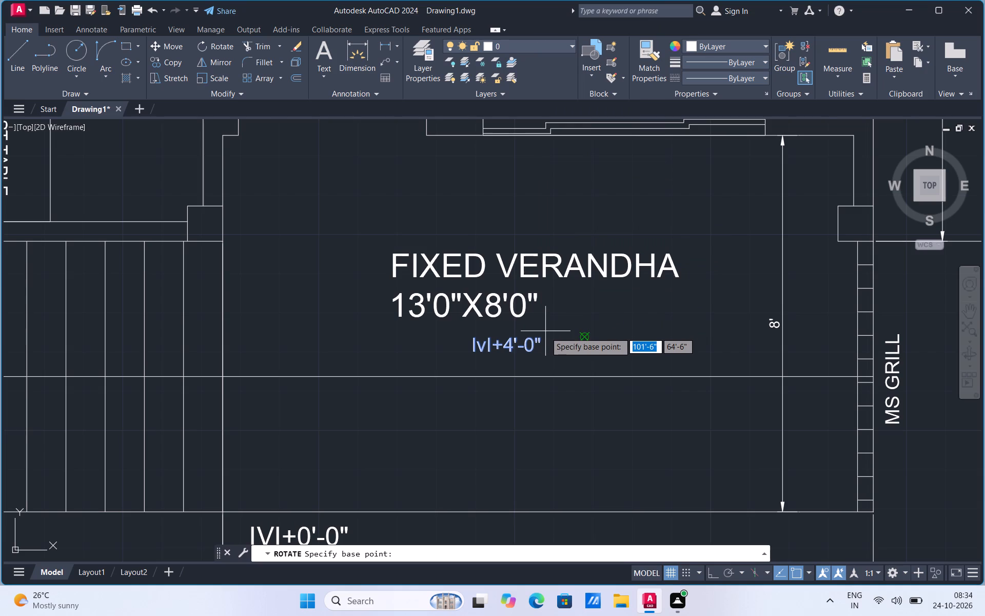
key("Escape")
Scale up the IvI+4'-0" level label to roughly the text height of the FIXED VERANDHA label.
left_click(514, 345)
right_click(514, 345)
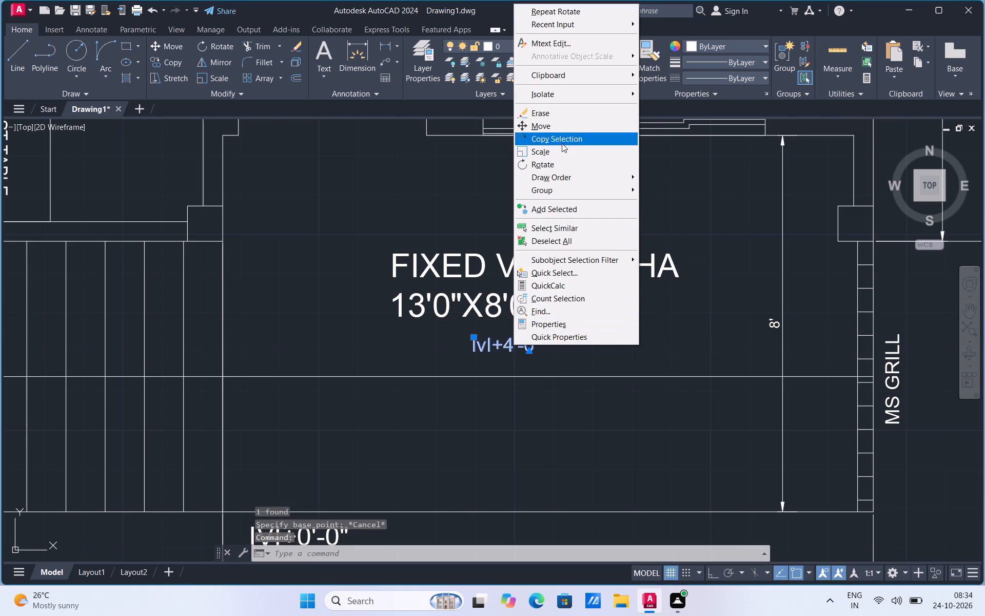
left_click(560, 150)
left_click(524, 337)
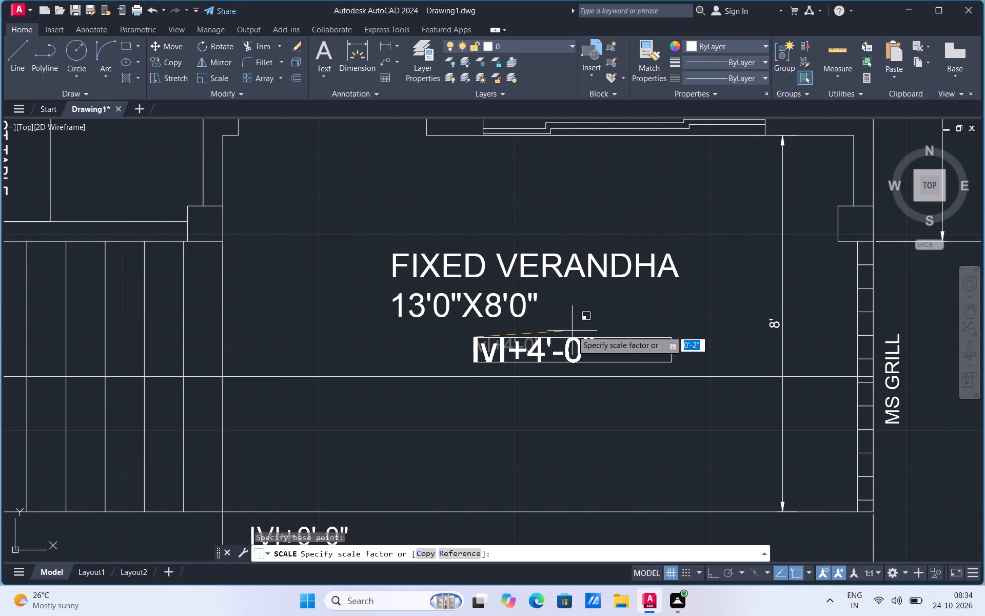
left_click(572, 331)
Draw a short line just under the plus sign of the IvI+4'-0" level label to form a plus-minus sign.
scroll(605, 355, "down", 2)
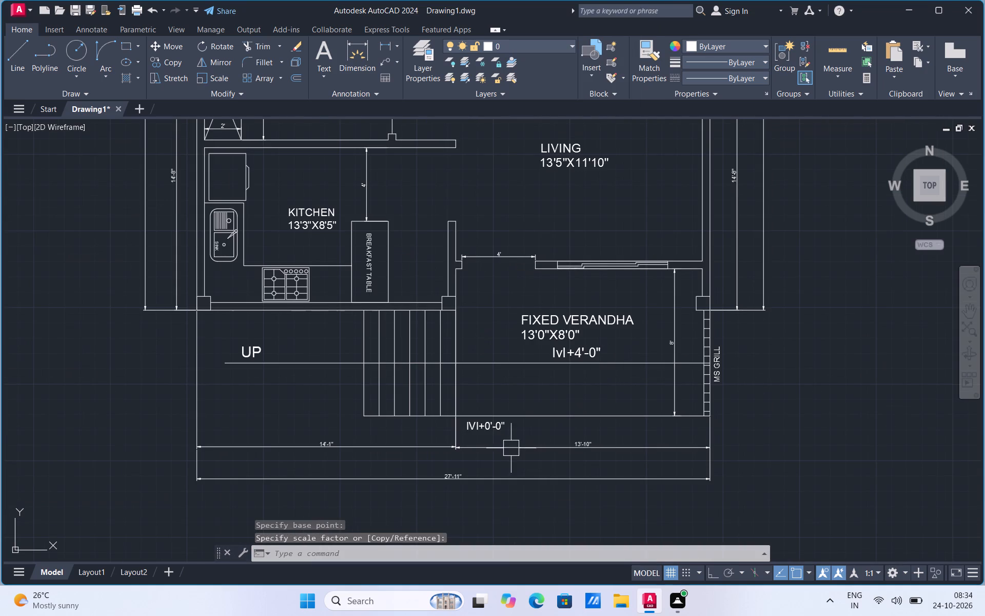
scroll(496, 437, "up", 2)
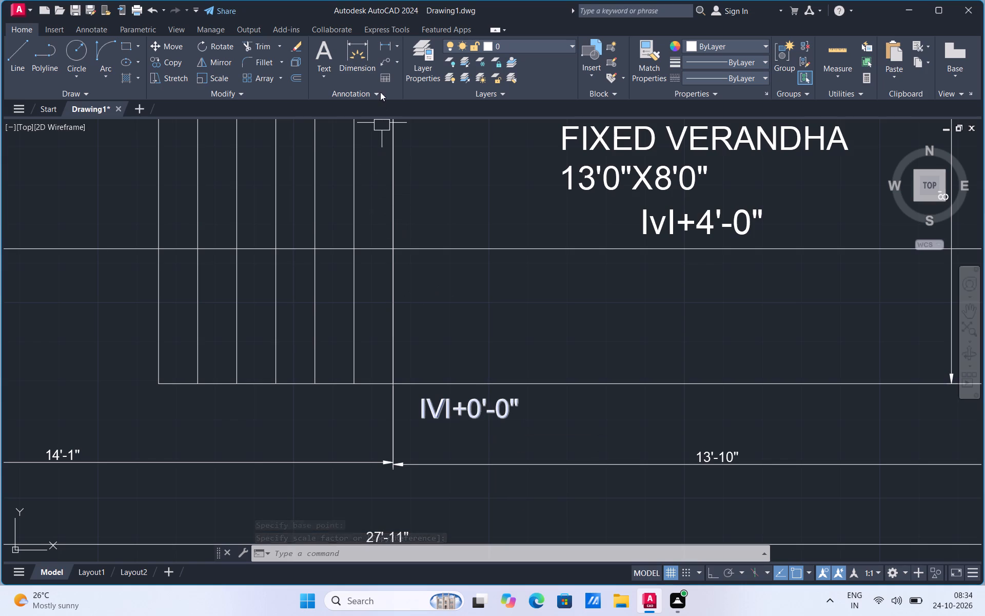
left_click(13, 71)
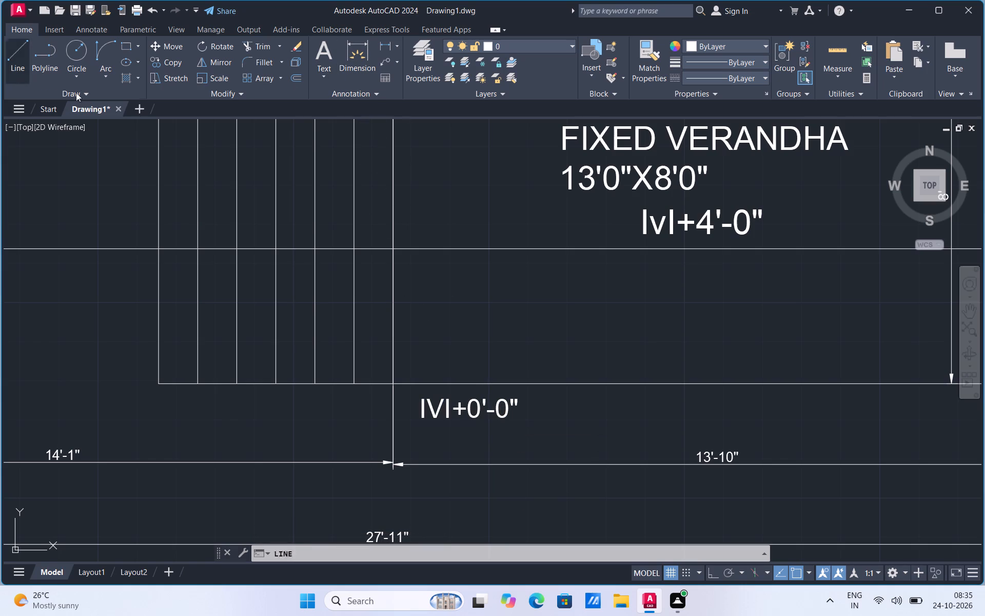
scroll(697, 238, "up", 2)
left_click(647, 236)
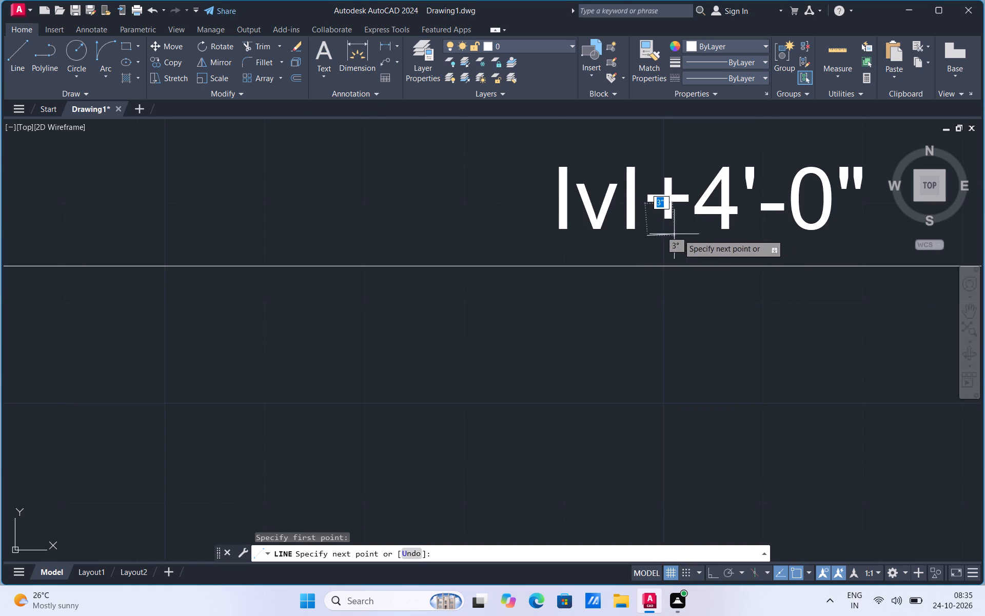
left_click(691, 237)
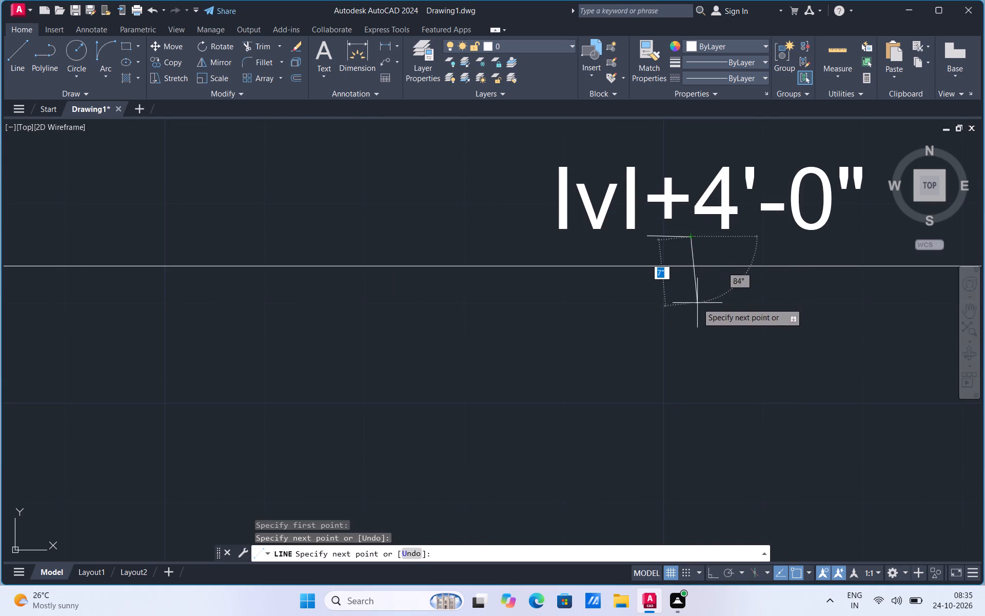
key("Escape")
Copy the short line from under the plus sign of the IvI+4'-0" label to under the plus sign of IVI+0'-0".
scroll(628, 269, "down", 2)
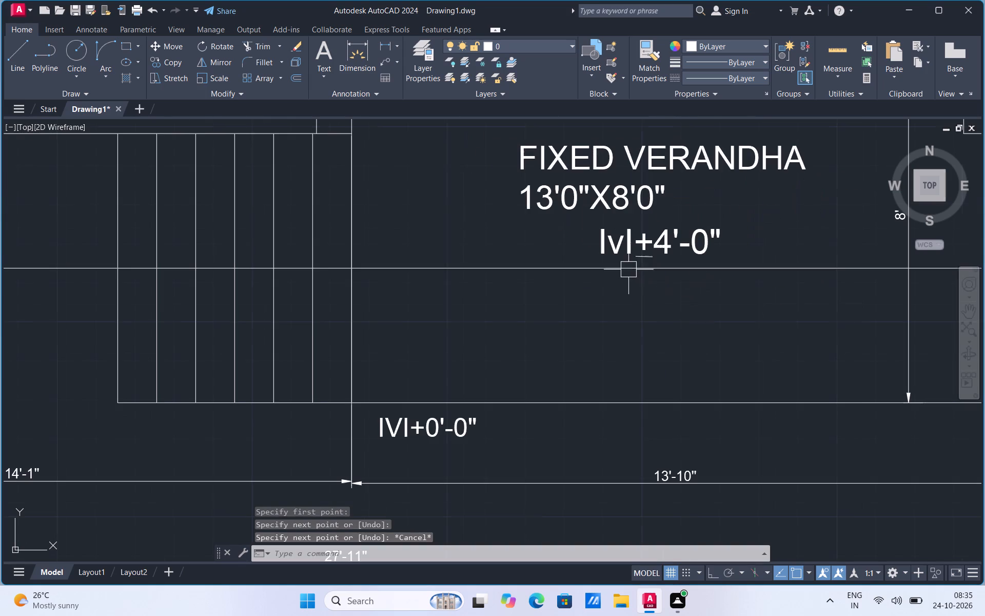
scroll(665, 242, "up", 2)
left_click(604, 280)
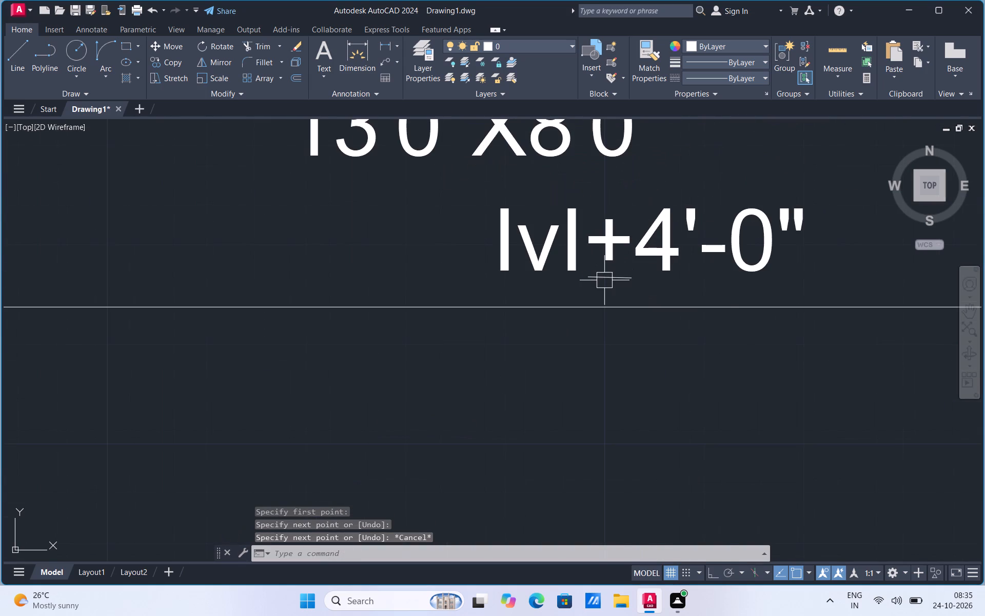
right_click(604, 280)
left_click(632, 376)
left_click(616, 278)
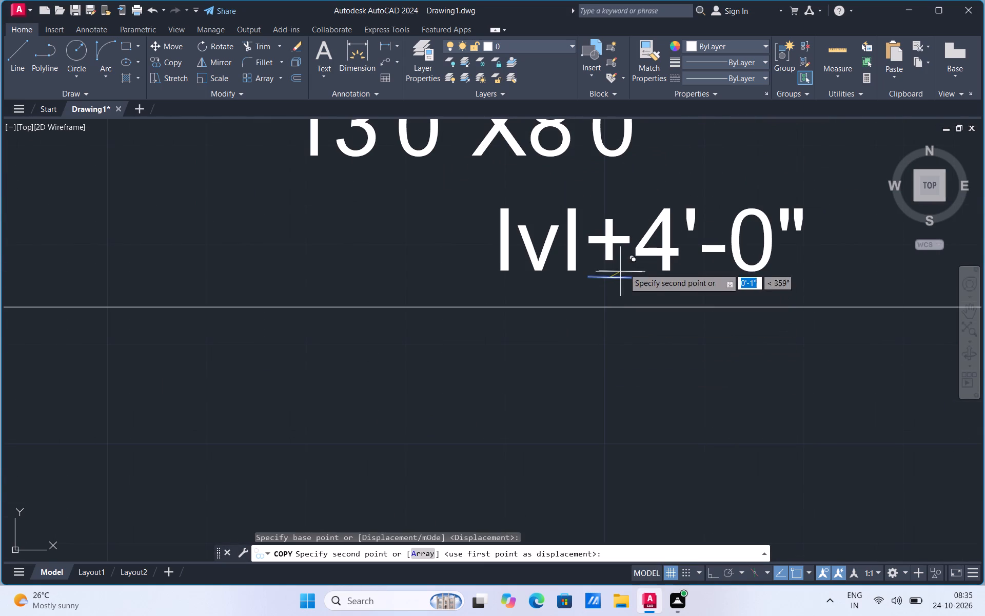
scroll(640, 249, "down", 3)
scroll(493, 372, "up", 3)
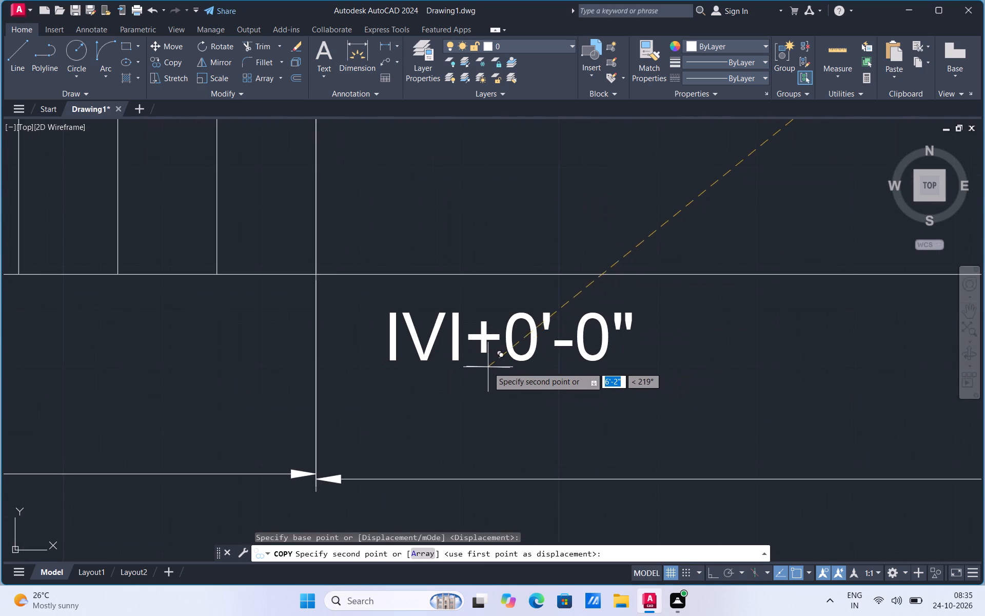
scroll(488, 367, "up", 2)
left_click(486, 363)
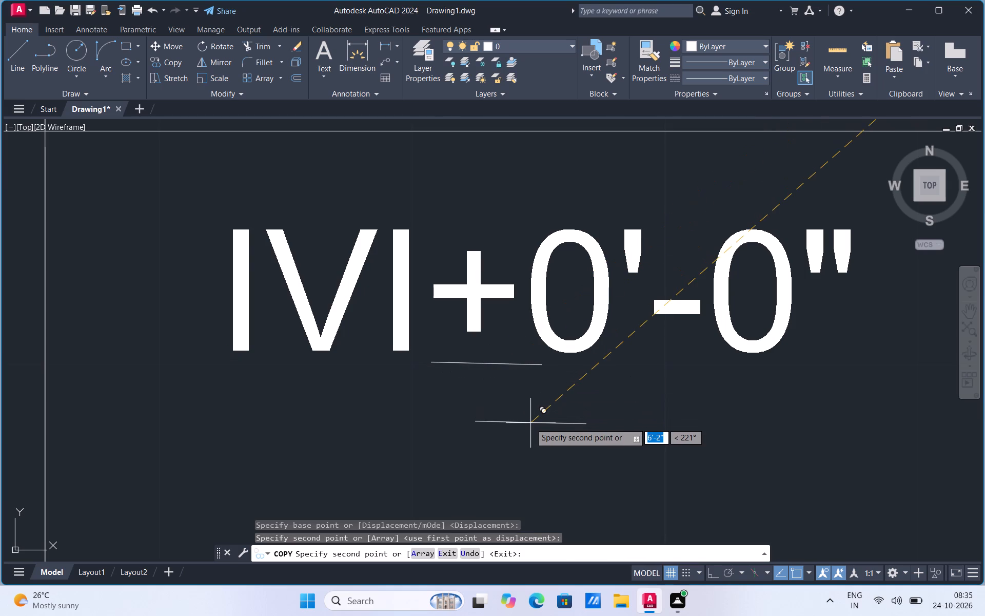
key("Escape")
Add the multiline text ROAD below the overall width dimension, south of the plan.
scroll(515, 408, "down", 2)
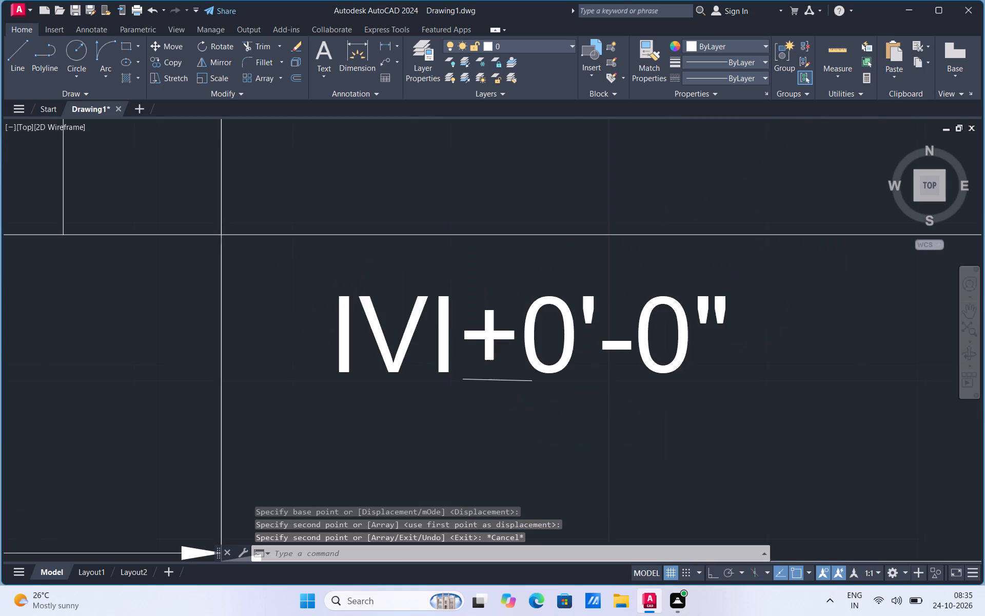
scroll(546, 371, "down", 3)
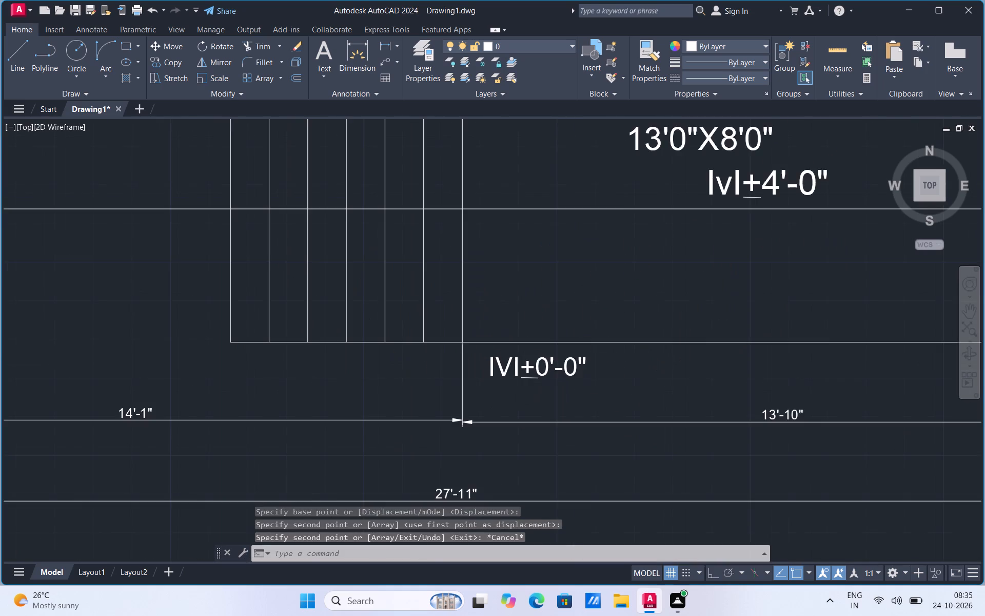
scroll(513, 384, "down", 2)
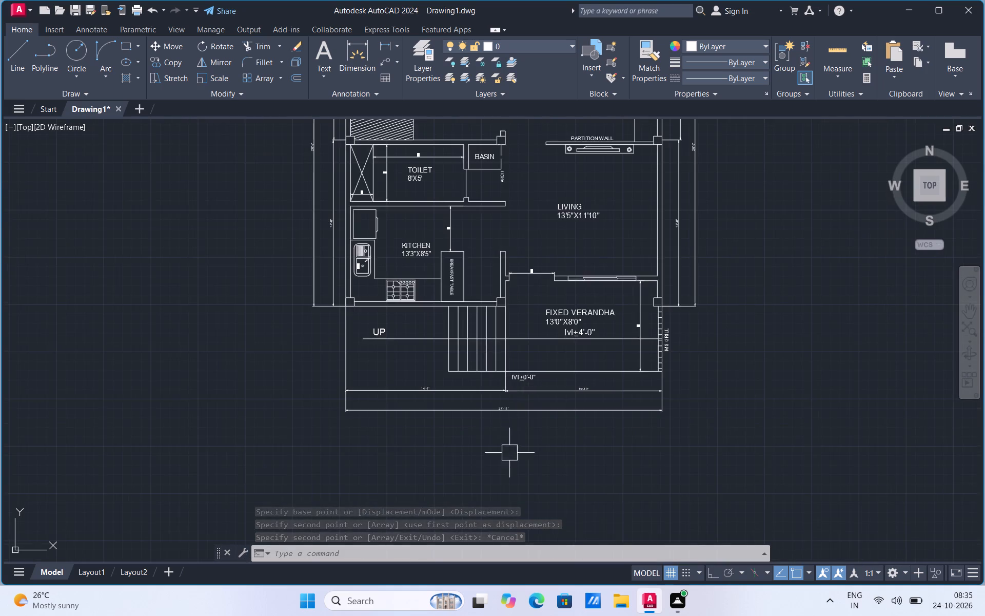
scroll(500, 463, "up", 2)
left_click(325, 75)
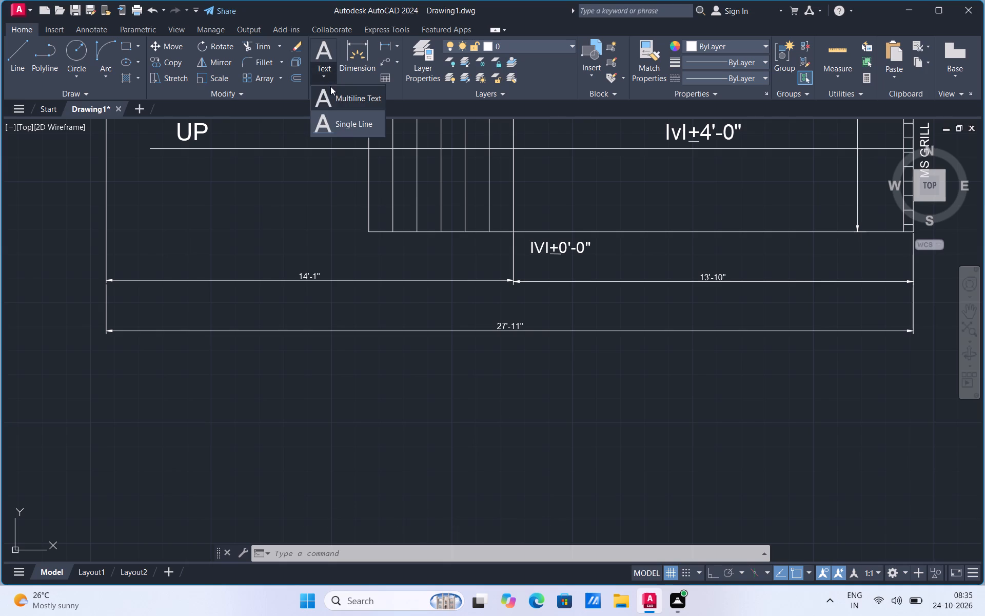
left_click(333, 96)
left_click(412, 363)
left_click(502, 403)
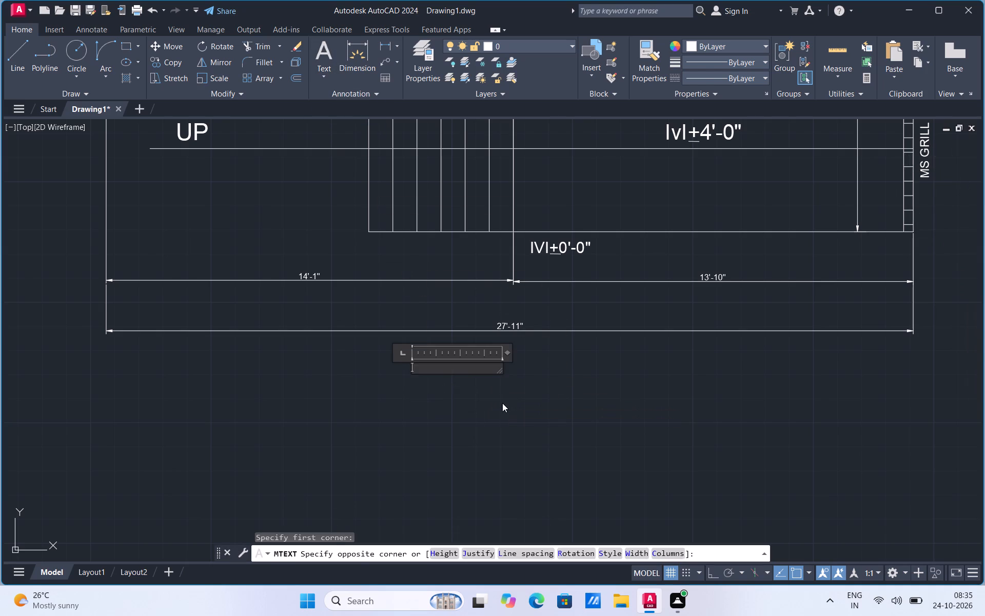
type("road")
key("BackSpace")
key("BackSpace")
key("BackSpace")
key("BackSpace")
key("BackSpace")
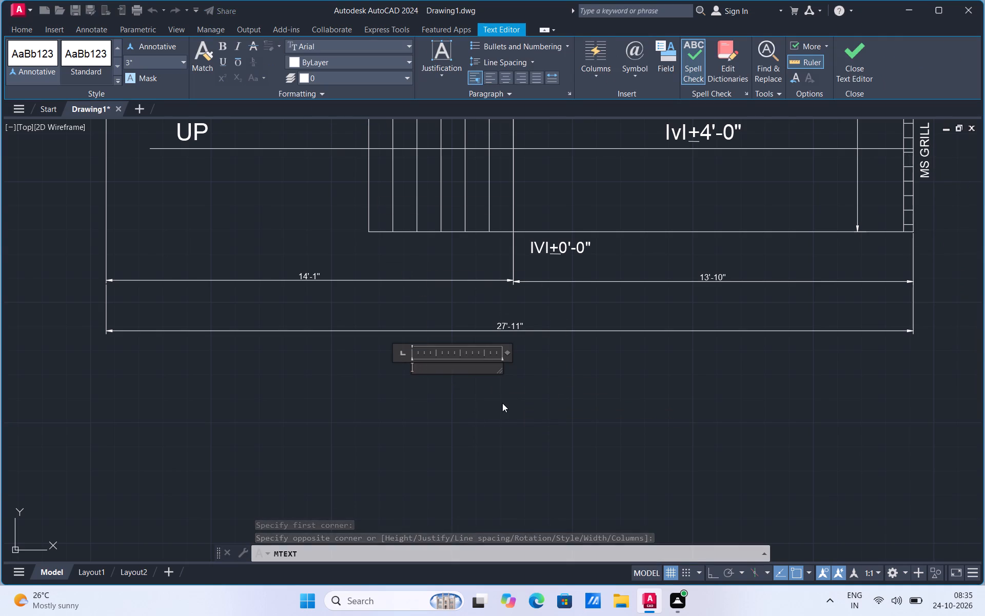
type("ROAD")
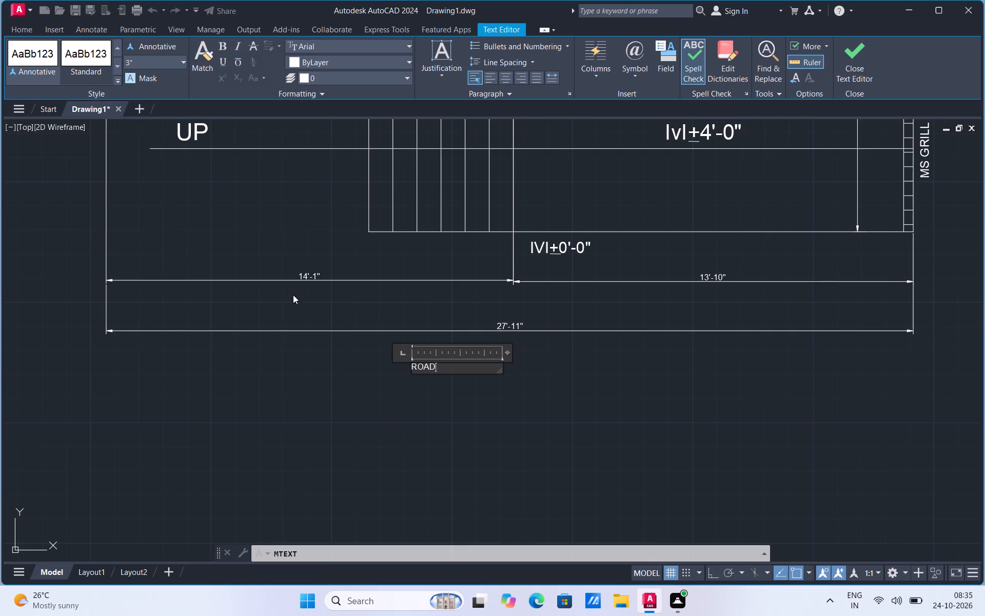
left_click(338, 373)
Scale up the ROAD text to about four times its size.
left_click(441, 370)
right_click(441, 370)
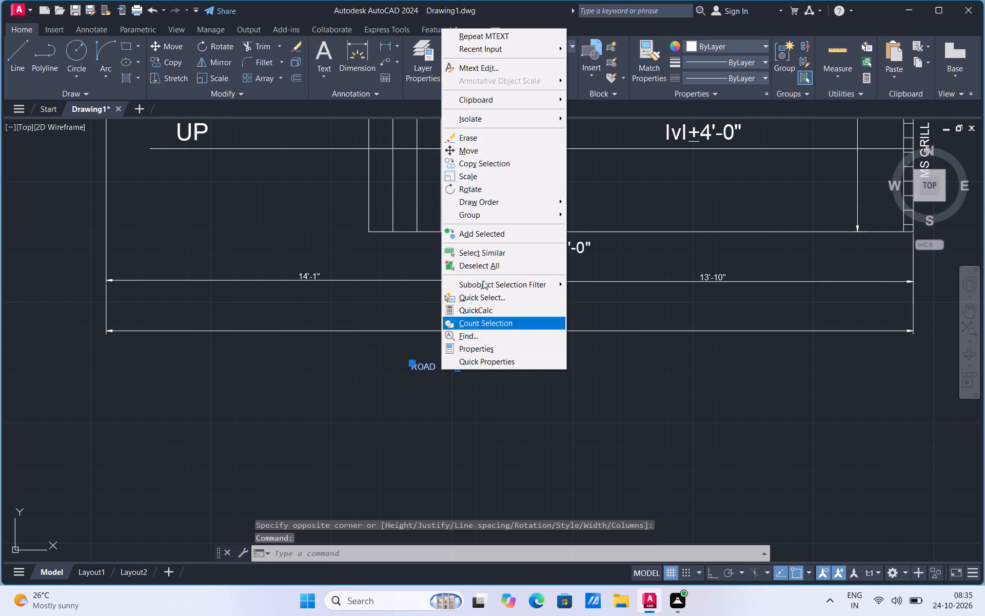
left_click(490, 178)
left_click(435, 362)
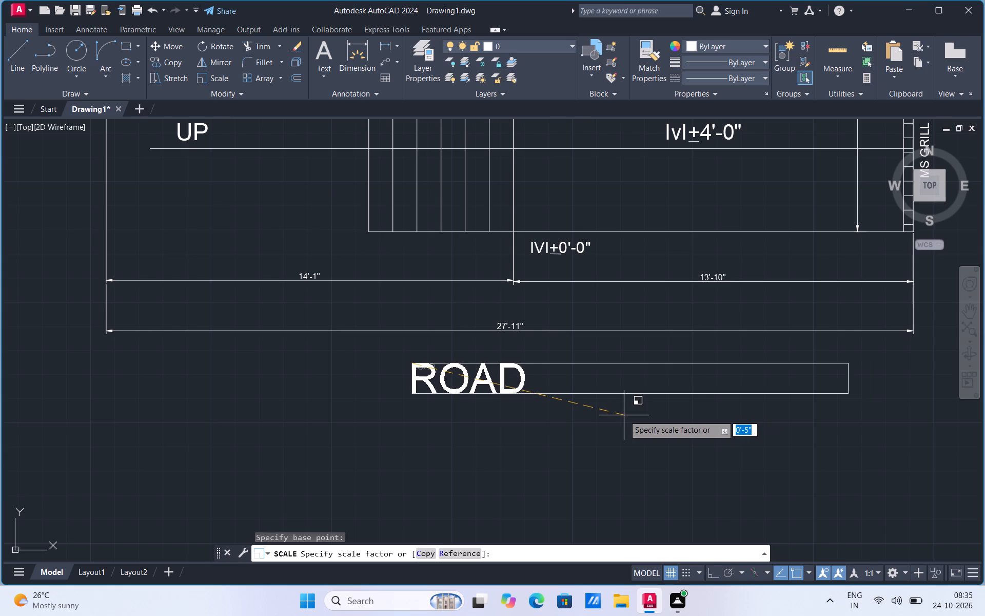
left_click(583, 418)
Move the ROAD text east so it sits centred below the overall 27'-11" width dimension.
scroll(325, 418, "down", 2)
scroll(432, 428, "up", 1)
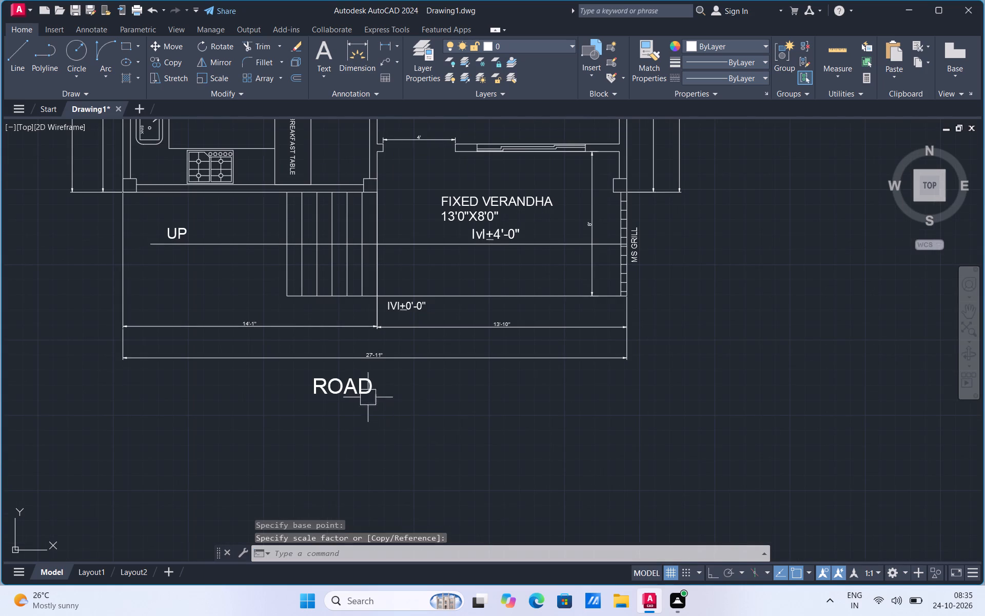
left_click(364, 393)
right_click(364, 393)
left_click(424, 177)
scroll(351, 379, "up", 1)
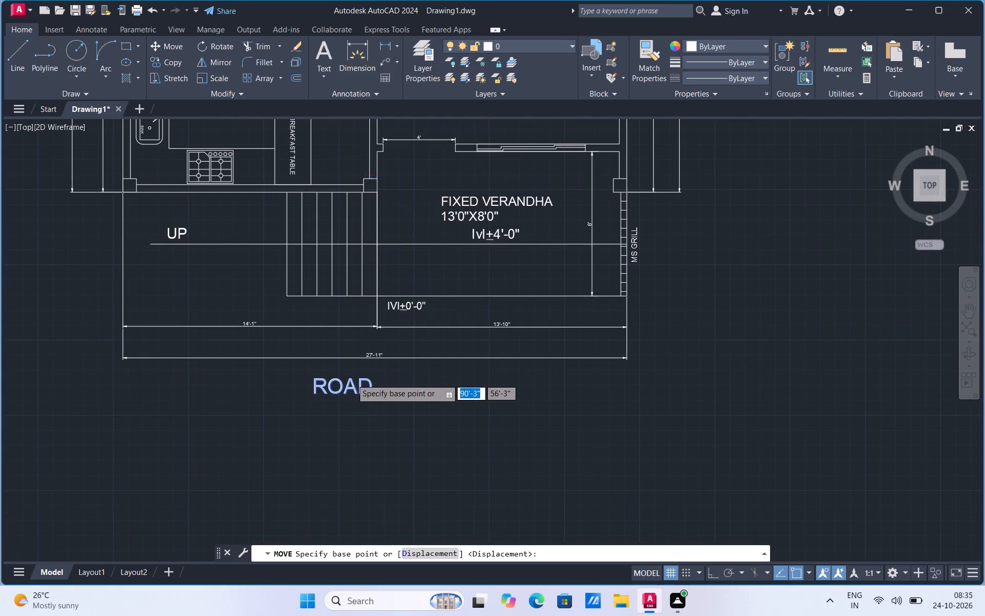
scroll(351, 379, "up", 1)
left_click(350, 388)
left_click(433, 392)
Draw an arrow with a triangular head pointing east from beside the ROAD text, using a horizontal shaft and head sides about 2'-4" long.
scroll(469, 432, "down", 2)
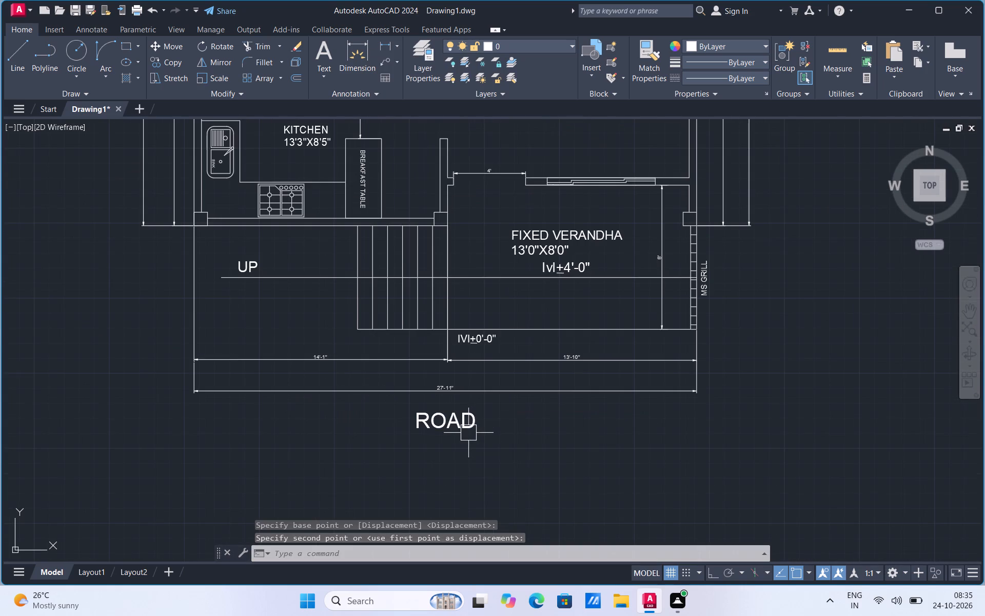
left_click(23, 71)
scroll(505, 417, "up", 1)
left_click(467, 421)
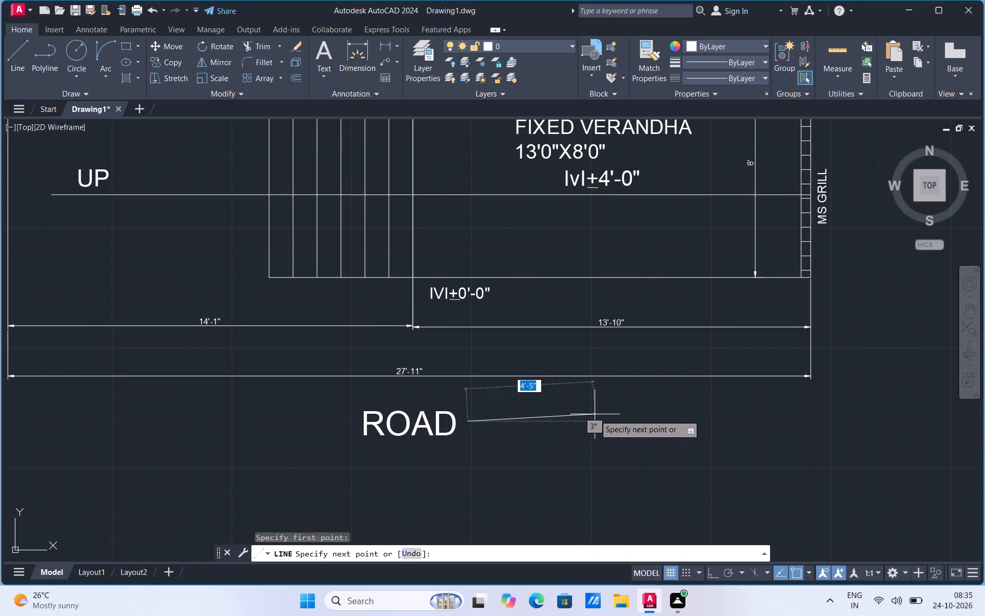
scroll(594, 422, "up", 2)
left_click(714, 577)
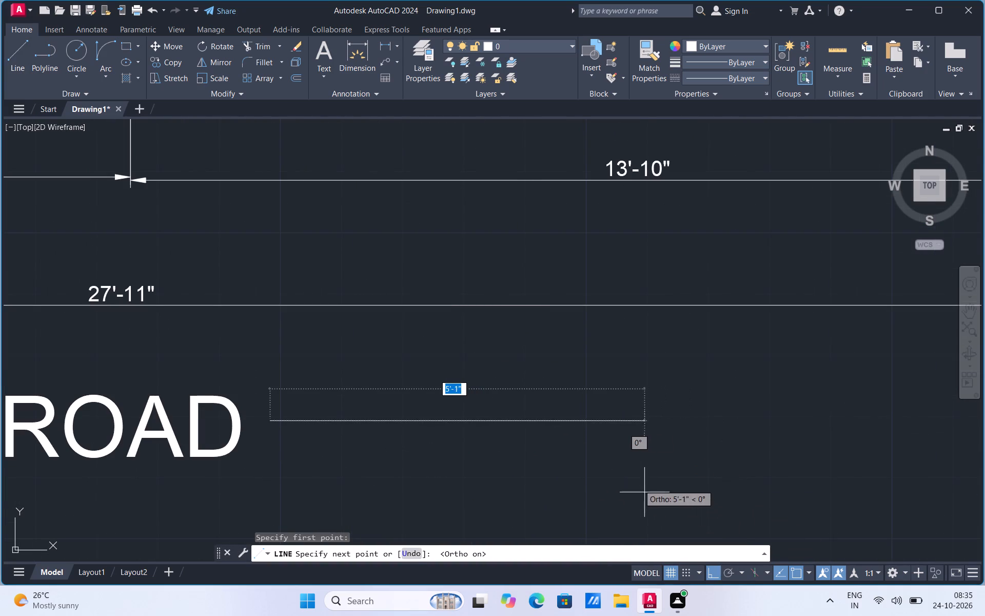
left_click(671, 442)
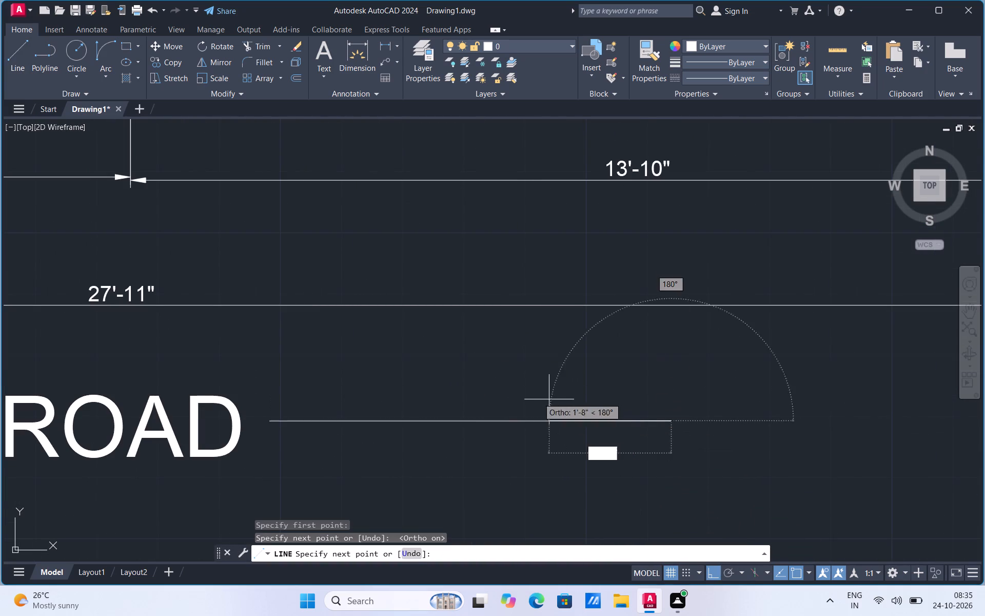
left_click(714, 575)
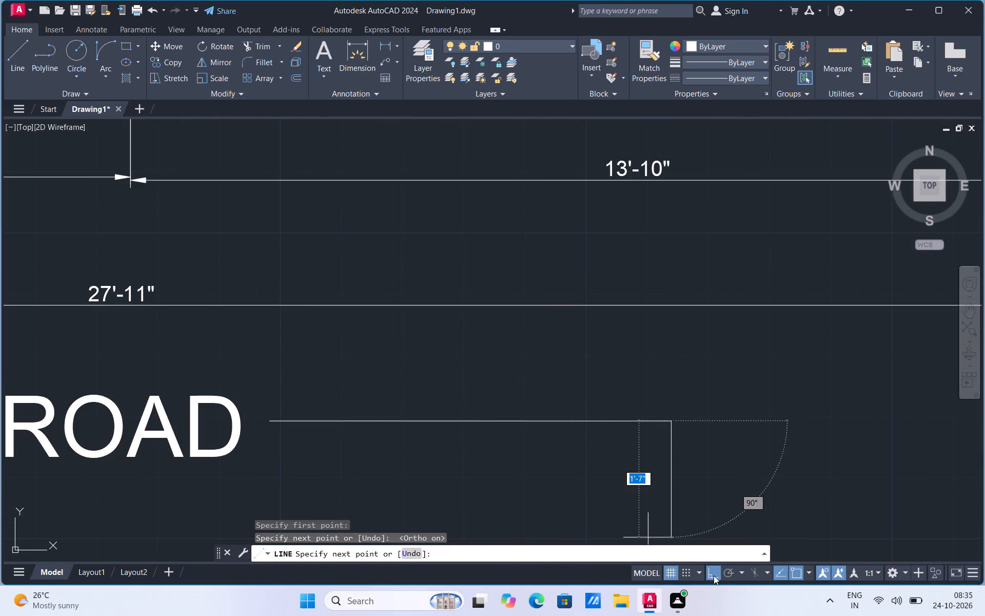
left_click(496, 388)
left_click(500, 456)
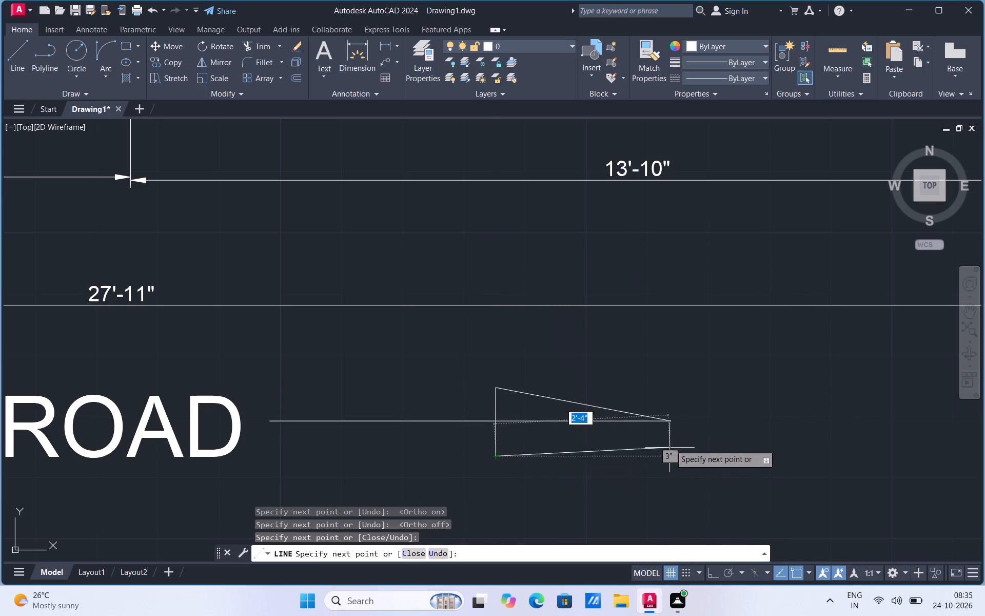
left_click(672, 423)
scroll(784, 460, "down", 1)
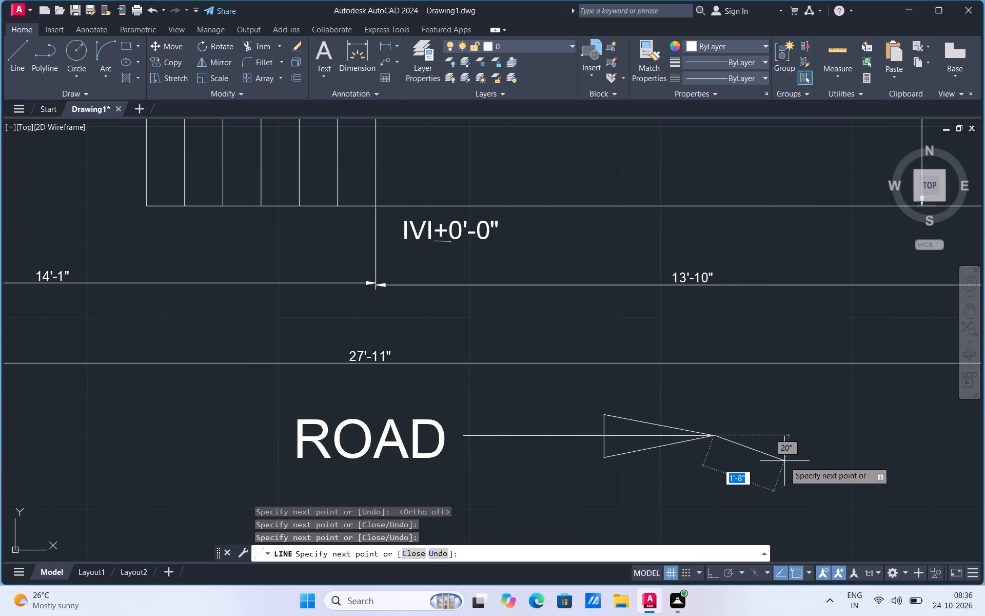
key("Escape")
Trim the part of the shaft line that runs inside the triangular arrowhead.
left_click_drag(254, 47, 255, 54)
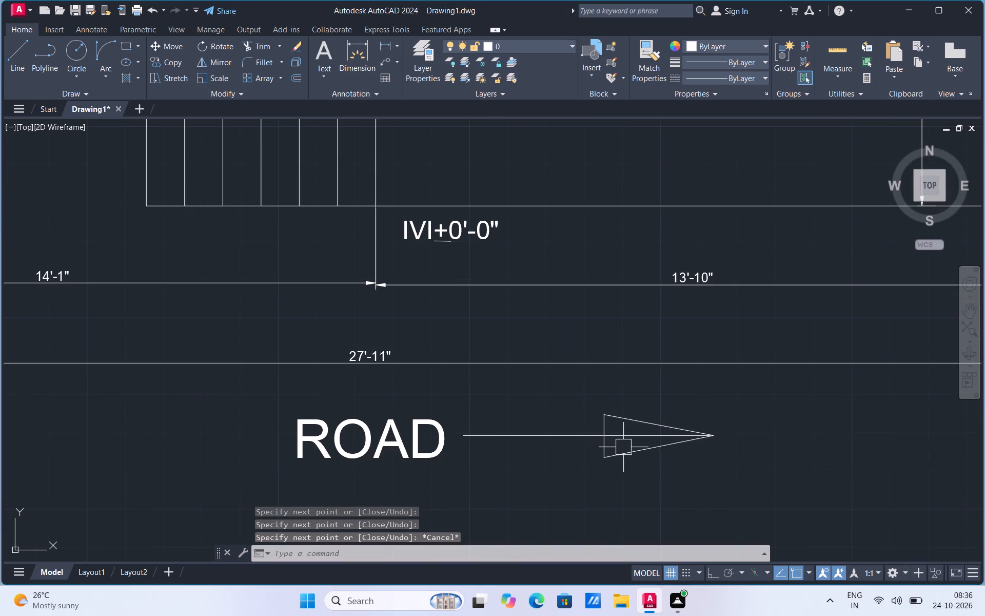
left_click(264, 47)
left_click(617, 437)
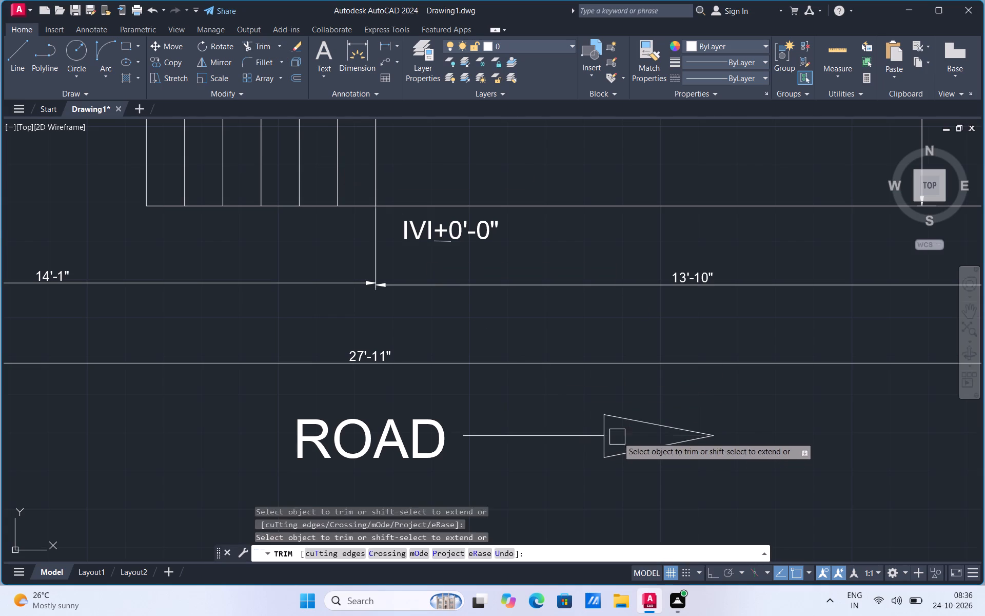
key("Escape")
Copy the whole arrow, using its tip as base point, to the west side of the ROAD text.
left_click(448, 480)
left_click(744, 394)
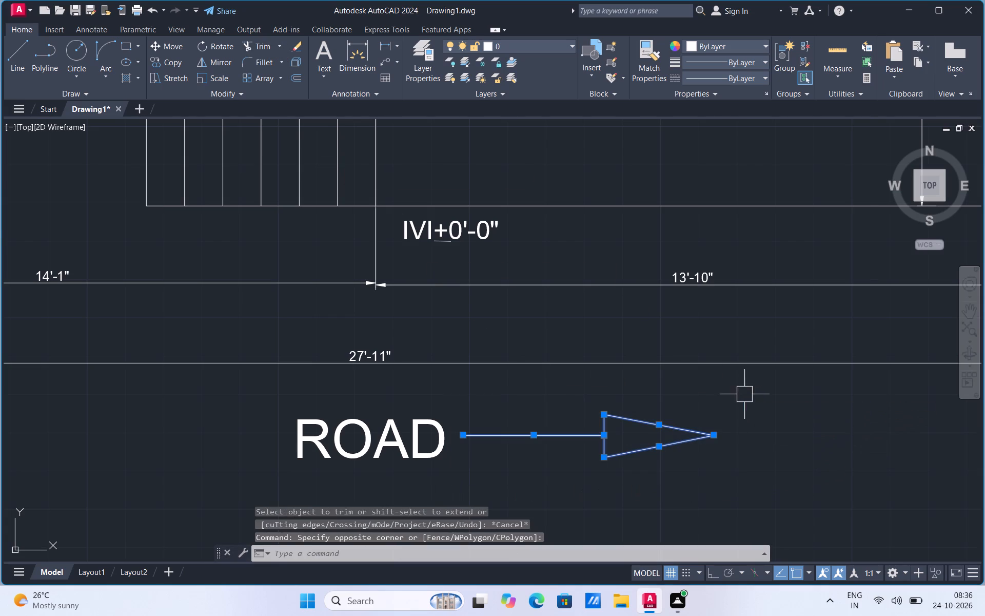
right_click(745, 395)
left_click(787, 208)
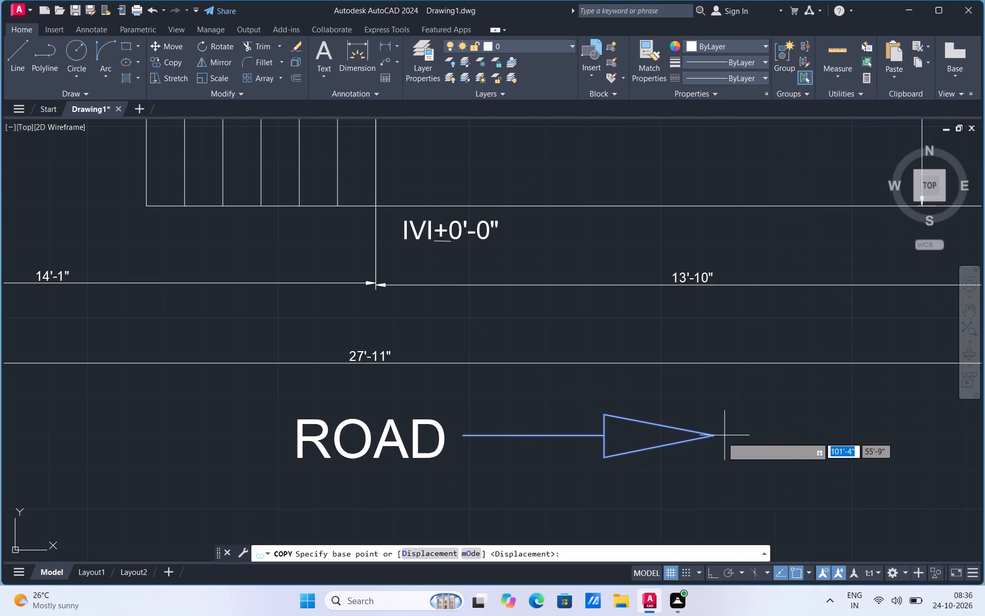
left_click(713, 437)
scroll(726, 435, "down", 3)
left_click(598, 437)
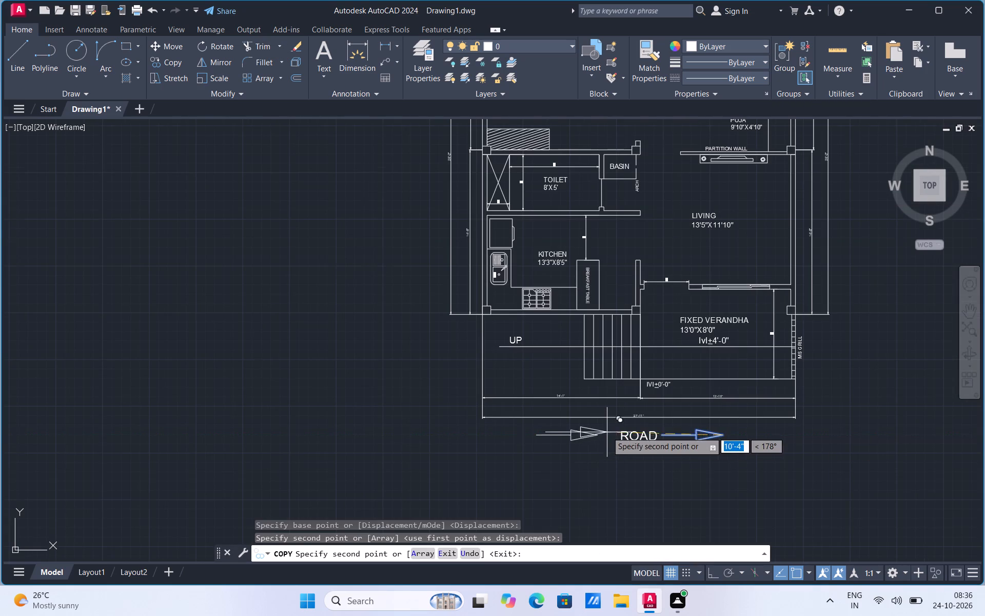
scroll(607, 432, "up", 2)
key("Escape")
Rotate the copied arrow 180° about its tip so that it points west.
left_click(372, 480)
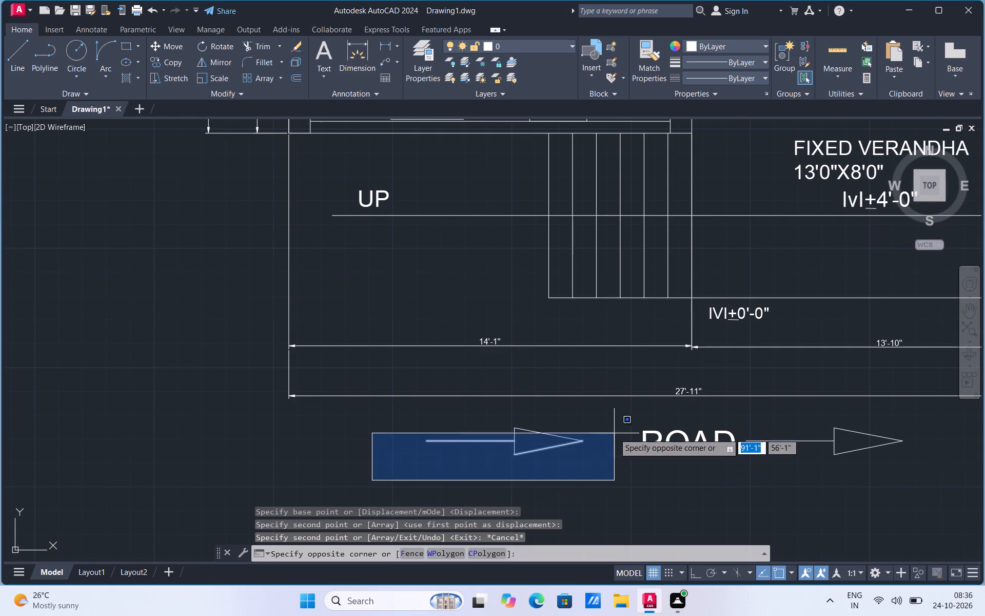
left_click(614, 427)
right_click(614, 427)
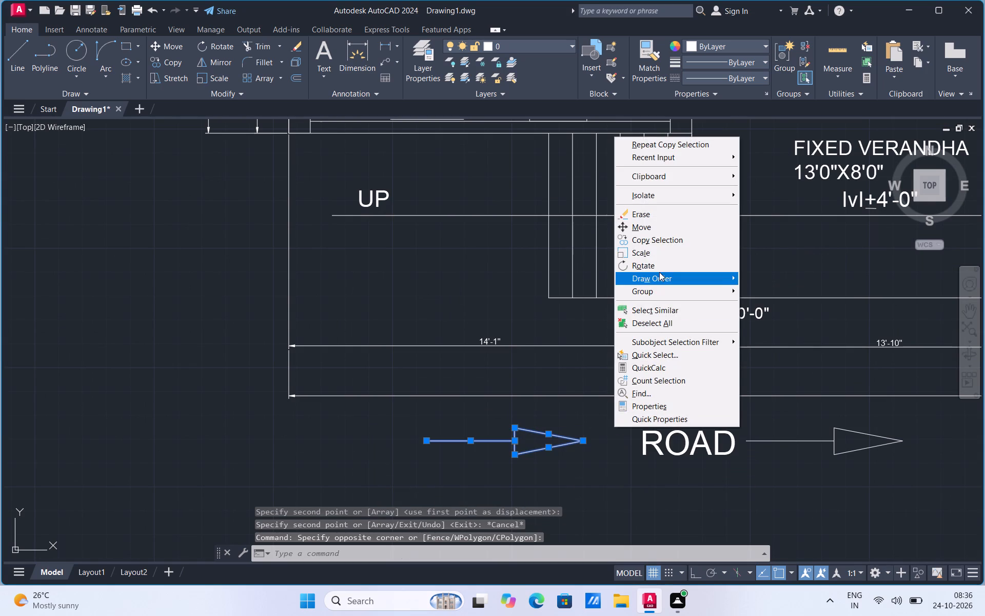
left_click(659, 272)
left_click(653, 269)
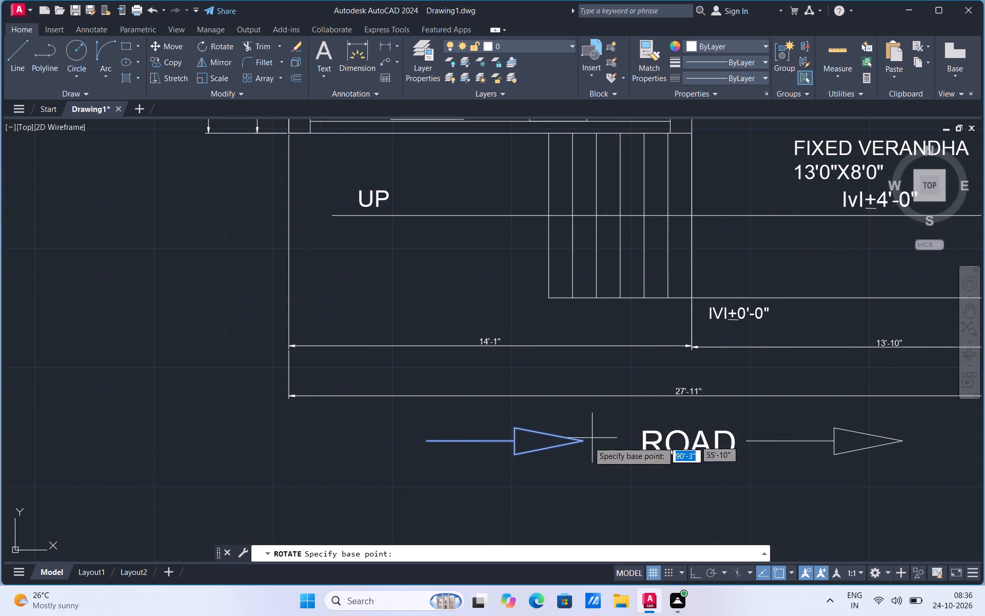
left_click(586, 442)
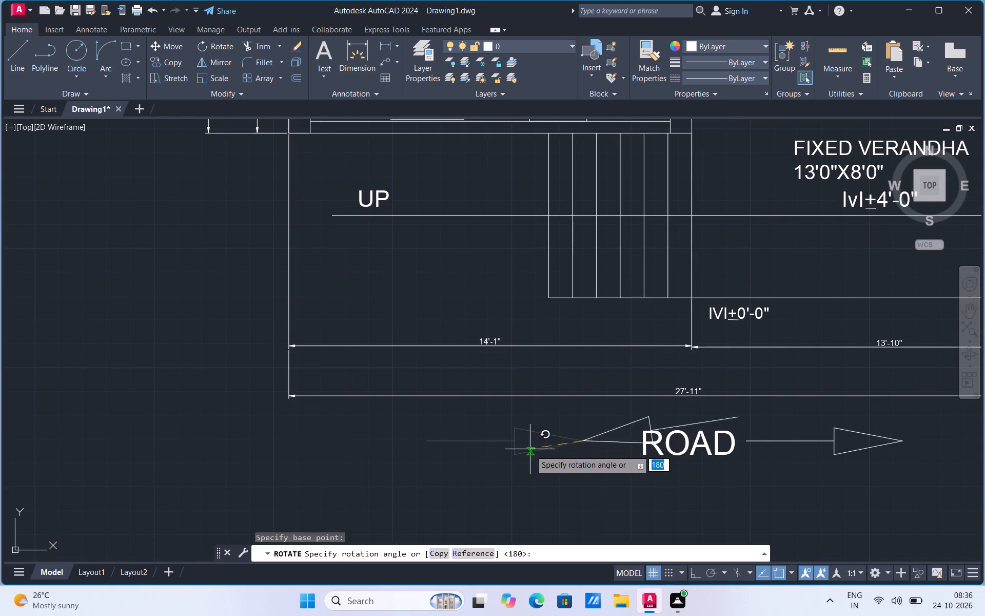
left_click(693, 575)
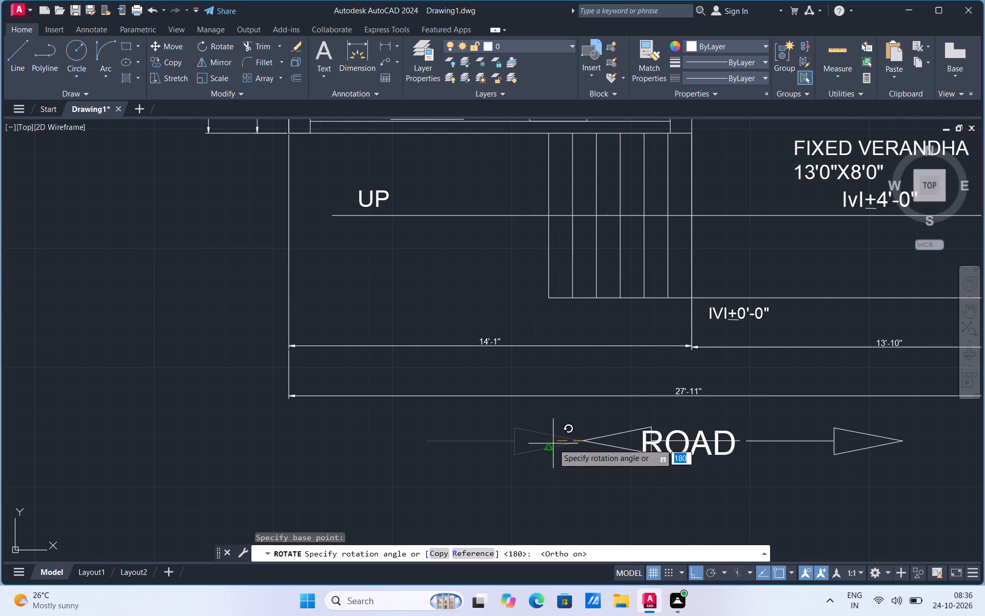
left_click(527, 461)
Move the west-pointing arrow about 4'-0" west so that it clears the ROAD text and mirrors the east arrow.
left_click(628, 451)
left_click(632, 437)
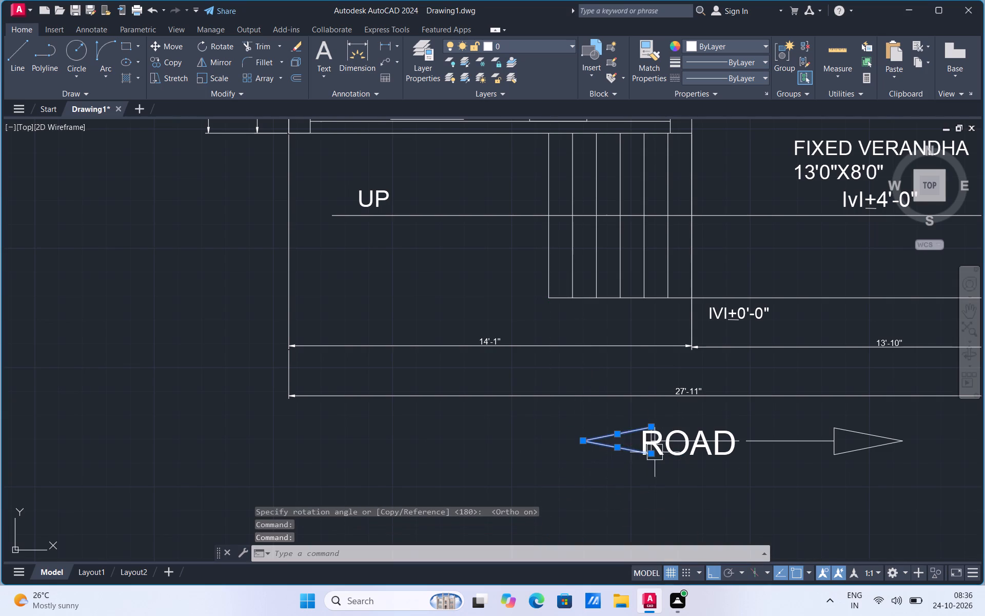
scroll(659, 452, "up", 3)
left_click(675, 417)
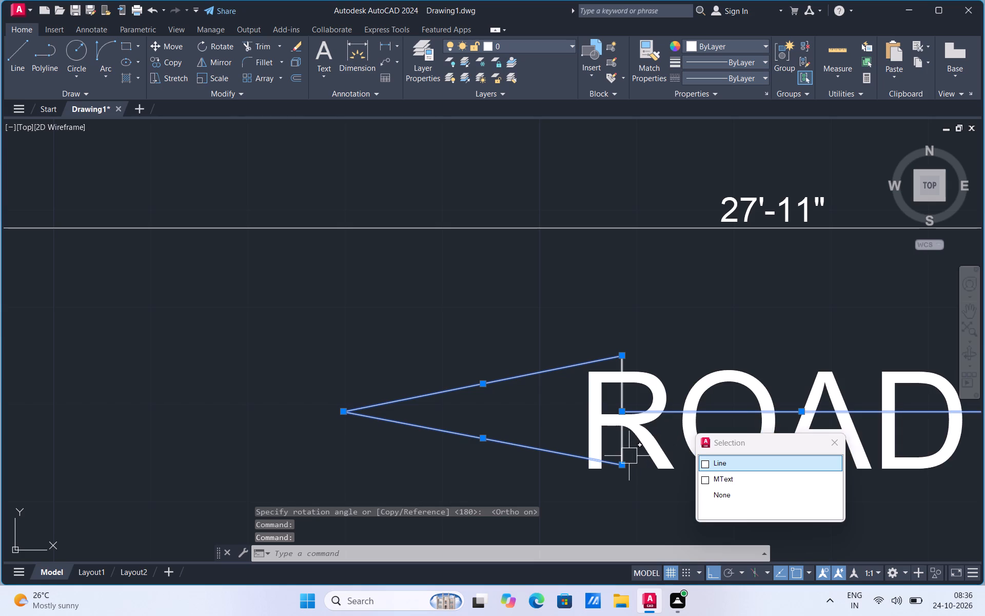
left_click(629, 456)
right_click(629, 456)
left_click(659, 258)
scroll(688, 383, "down", 2)
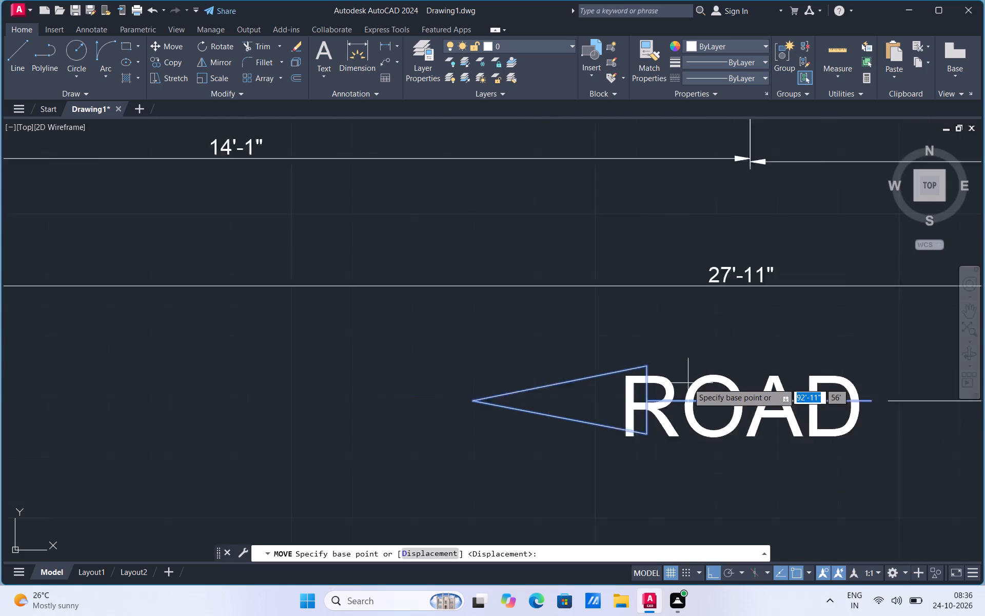
left_click(688, 383)
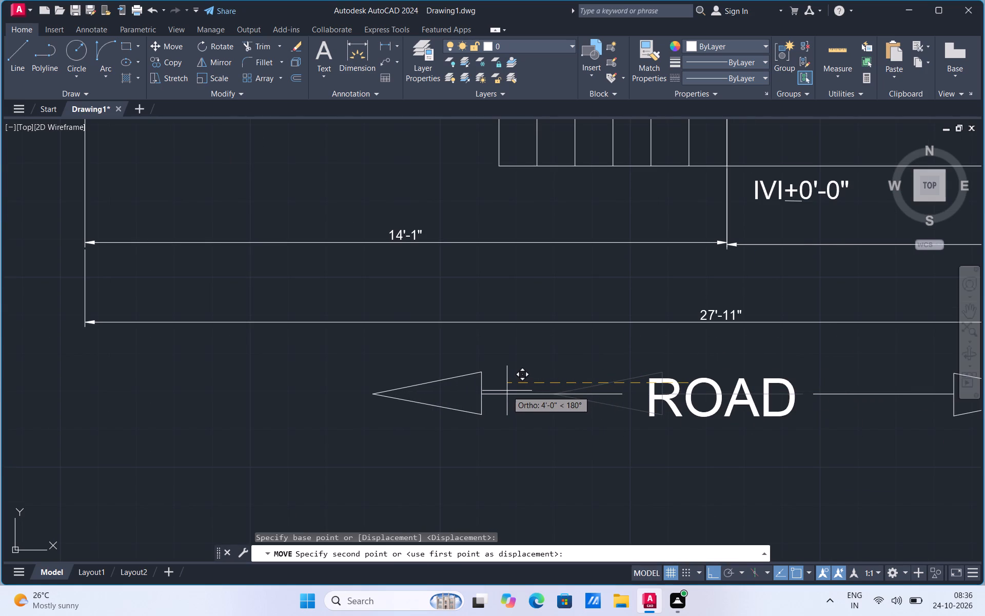
left_click(508, 391)
Add the multiline text GROUND FLOOR PLAN below the ROAD label and its arrows.
scroll(439, 415, "down", 3)
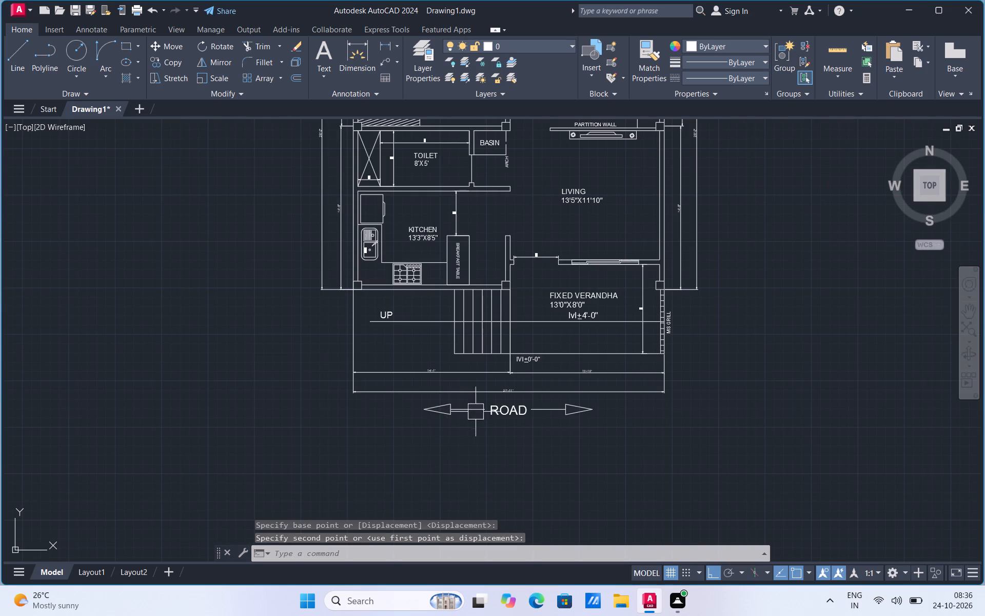
left_click(326, 76)
left_click(327, 106)
scroll(433, 454, "up", 1)
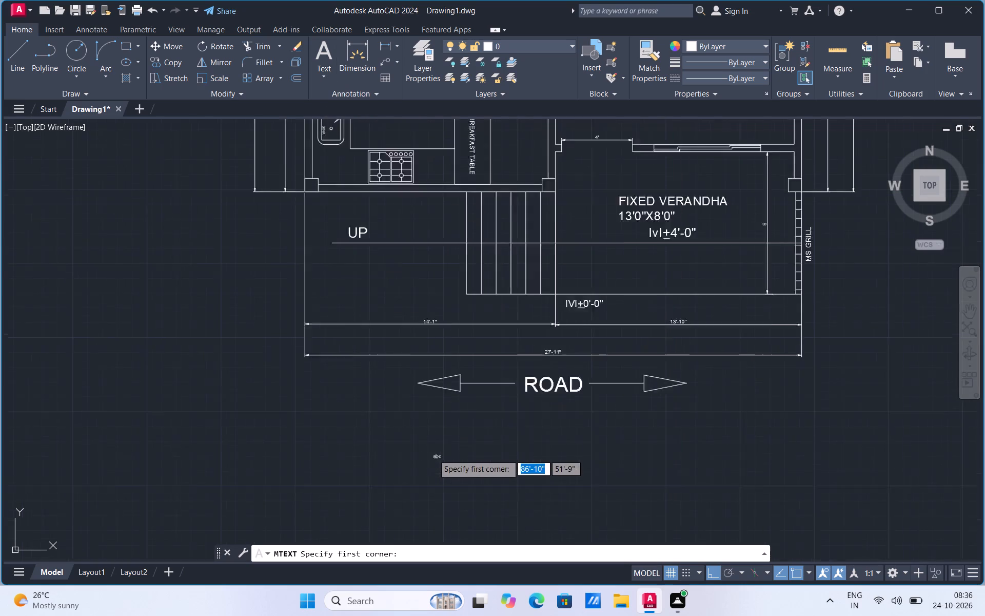
scroll(433, 454, "up", 1)
left_click(396, 412)
left_click(548, 430)
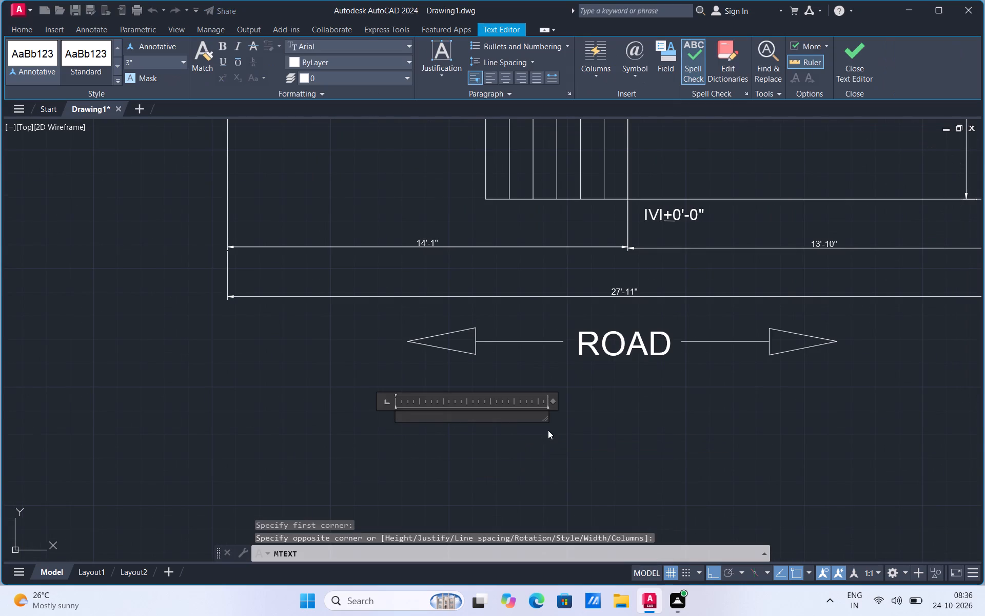
type("GROUND FLOOR")
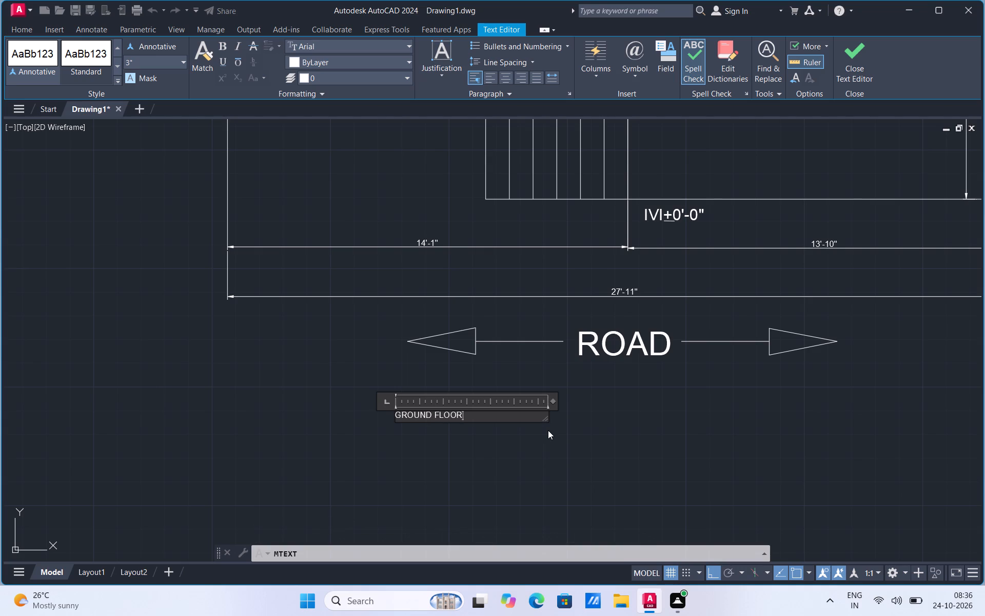
key("space")
type("PLAN")
left_click(485, 472)
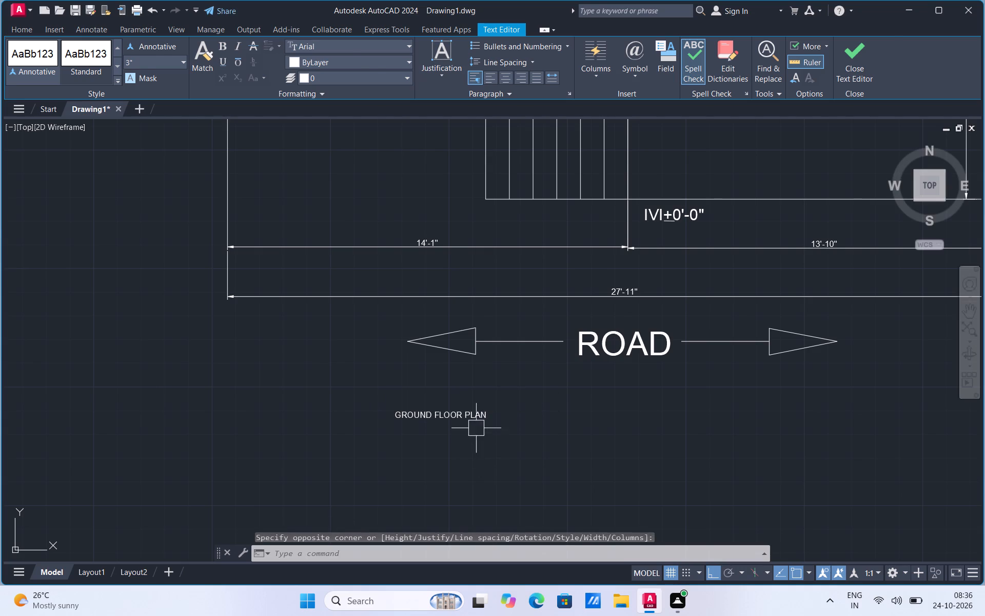
Scale up the GROUND FLOOR PLAN text to about four times its size.
left_click(477, 421)
right_click(477, 421)
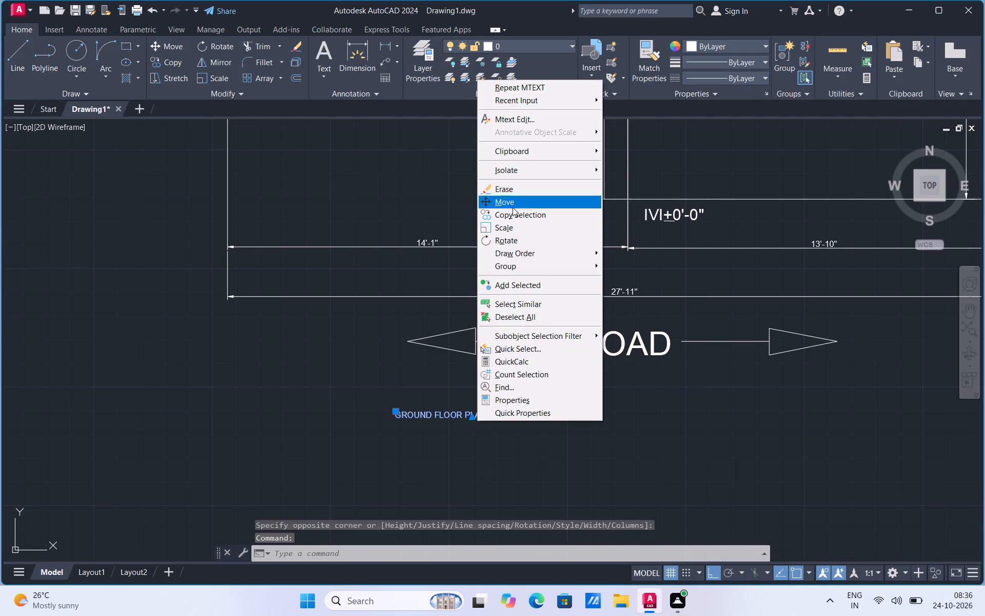
left_click(511, 224)
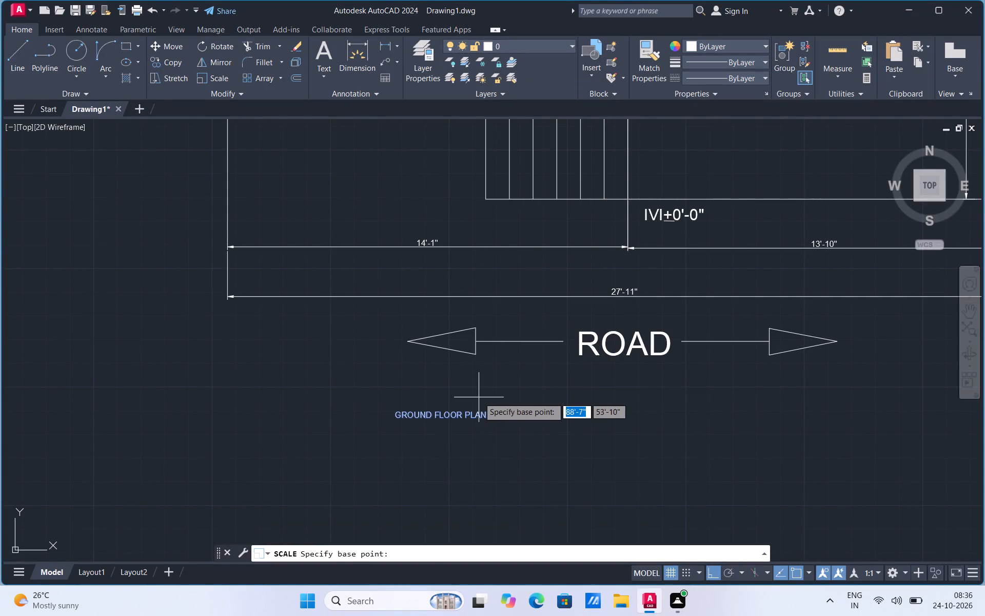
left_click(479, 397)
scroll(601, 387, "down", 1)
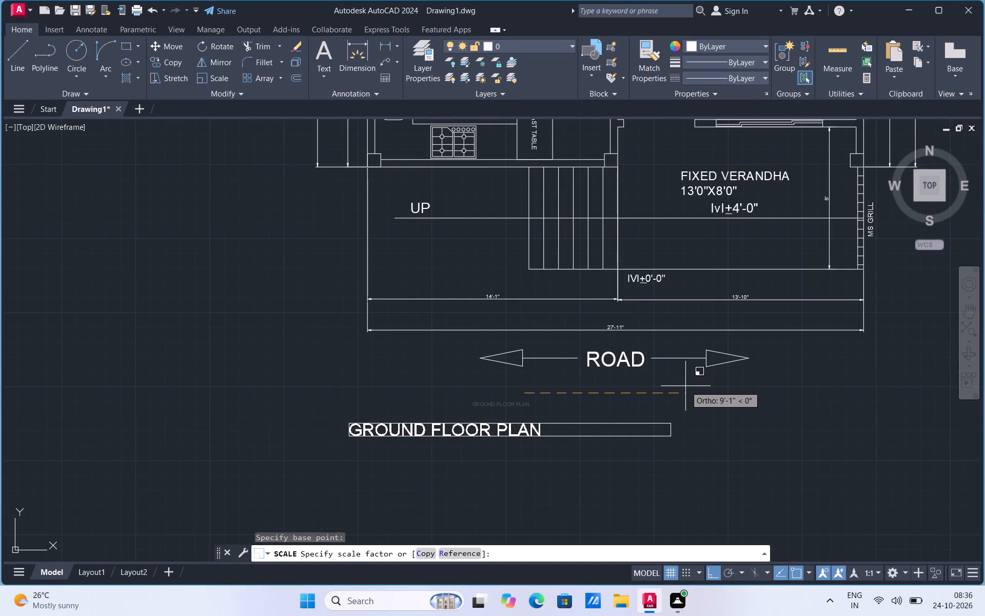
left_click(724, 381)
Move the GROUND FLOOR PLAN text about 11'-1" east and bring it north, directly beneath the ROAD label.
left_click(525, 440)
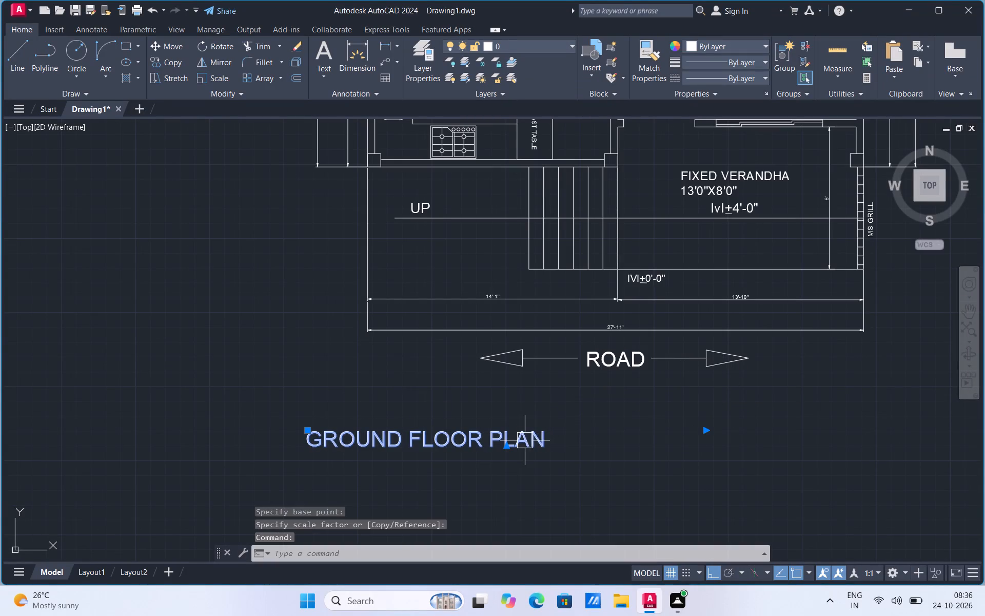
right_click(525, 440)
left_click(556, 224)
left_click(437, 450)
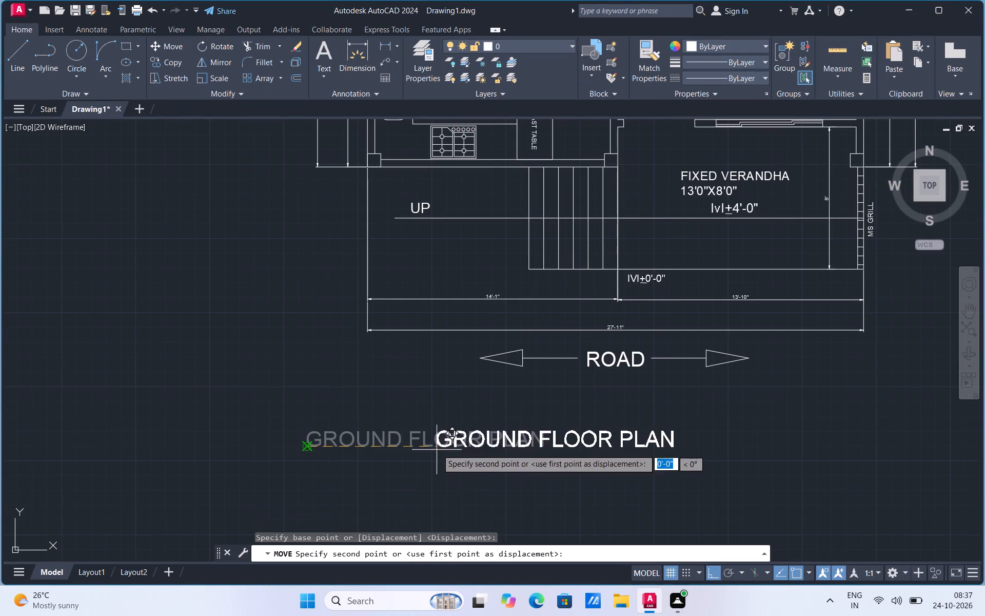
left_click(505, 443)
left_click(612, 436)
right_click(612, 436)
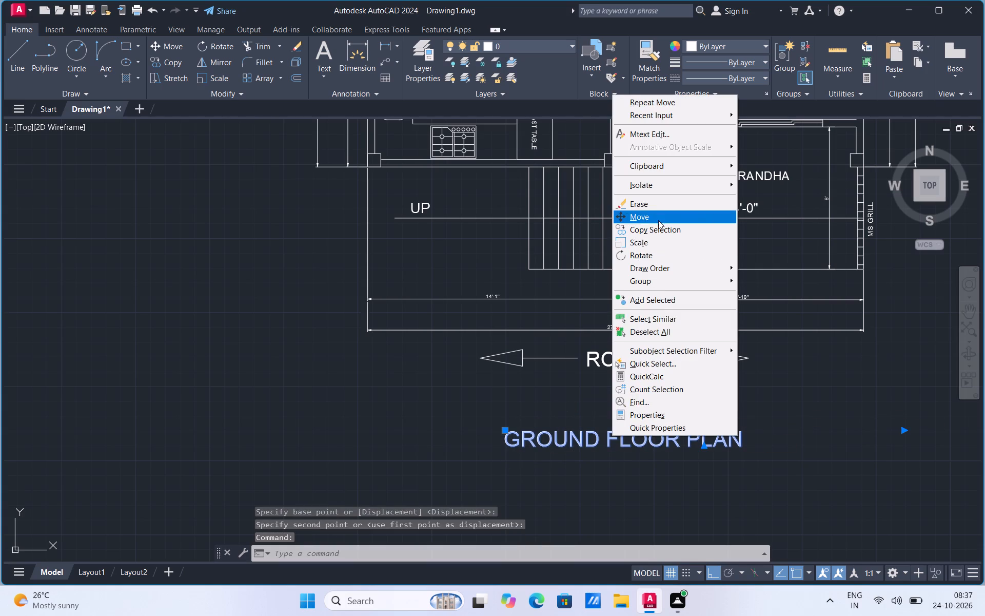
left_click(658, 219)
left_click(624, 442)
left_click(618, 392)
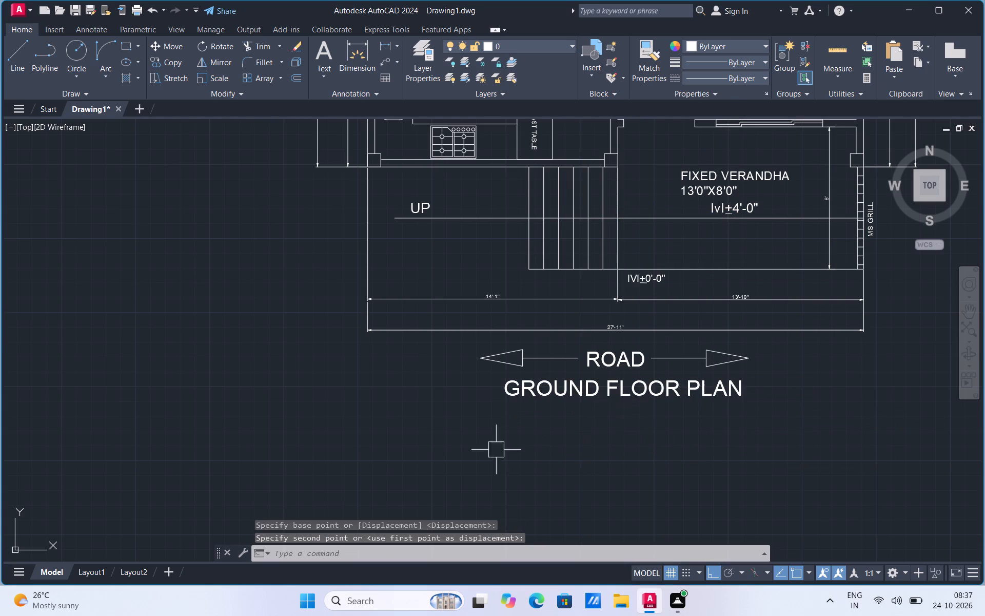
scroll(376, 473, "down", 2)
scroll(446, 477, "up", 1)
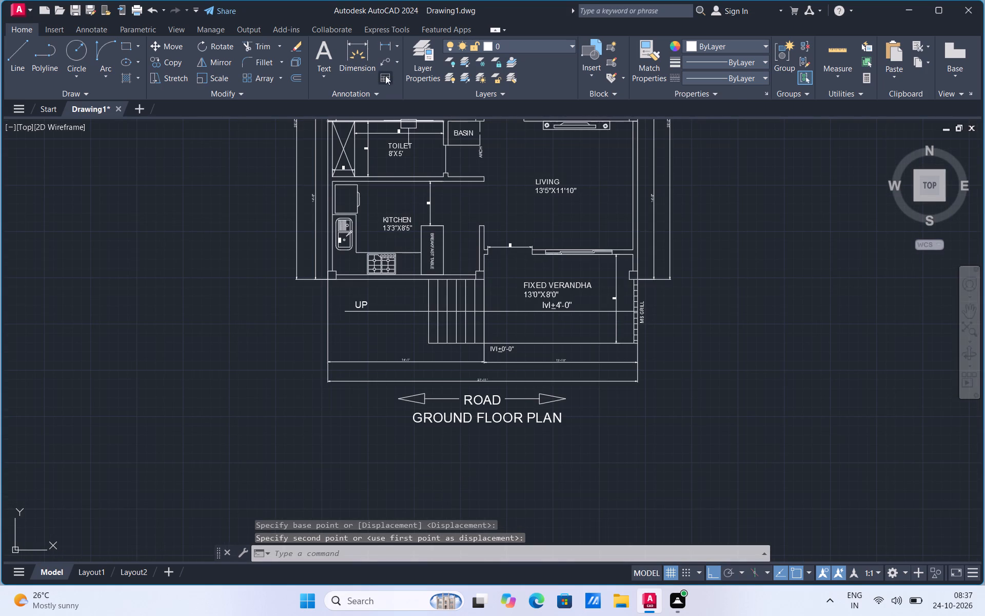
Add the multiline text BUILT --UP AREA=865.39 SQ.FT below the GROUND FLOOR PLAN title.
left_click(327, 75)
left_click(323, 96)
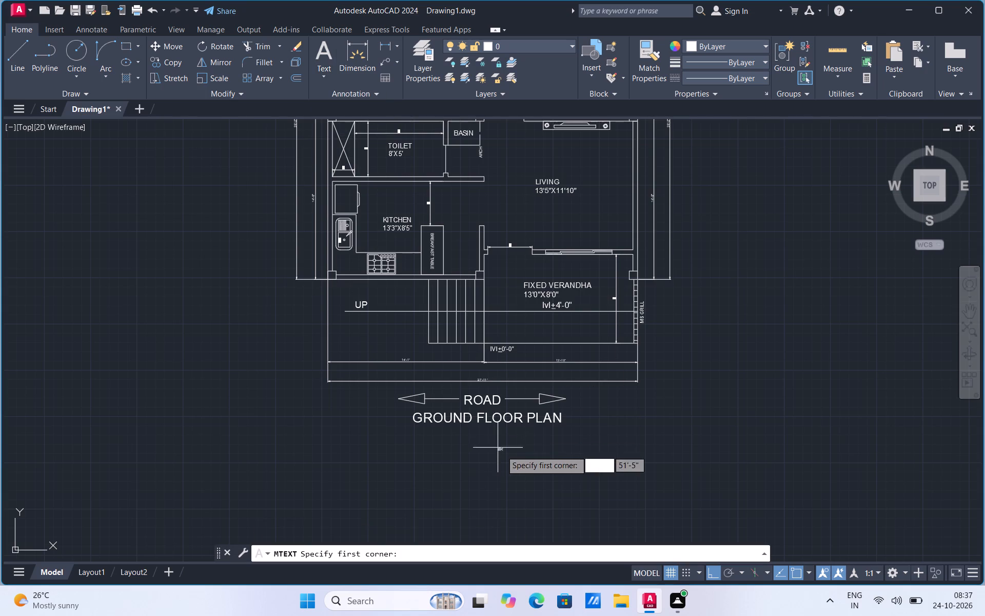
scroll(505, 453, "up", 1)
left_click(382, 432)
left_click(445, 457)
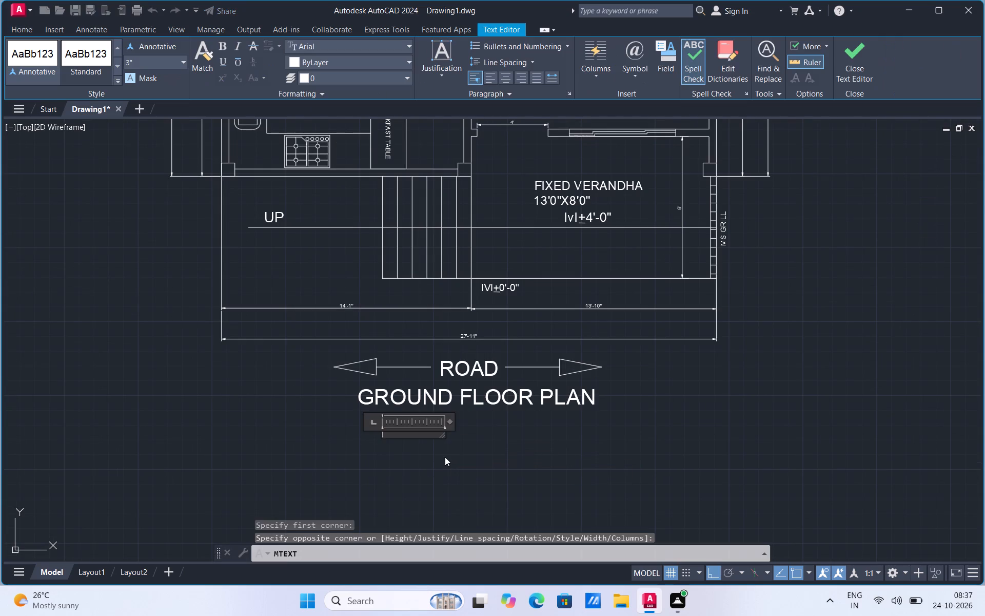
type("BUILT")
key("space")
type("AREA")
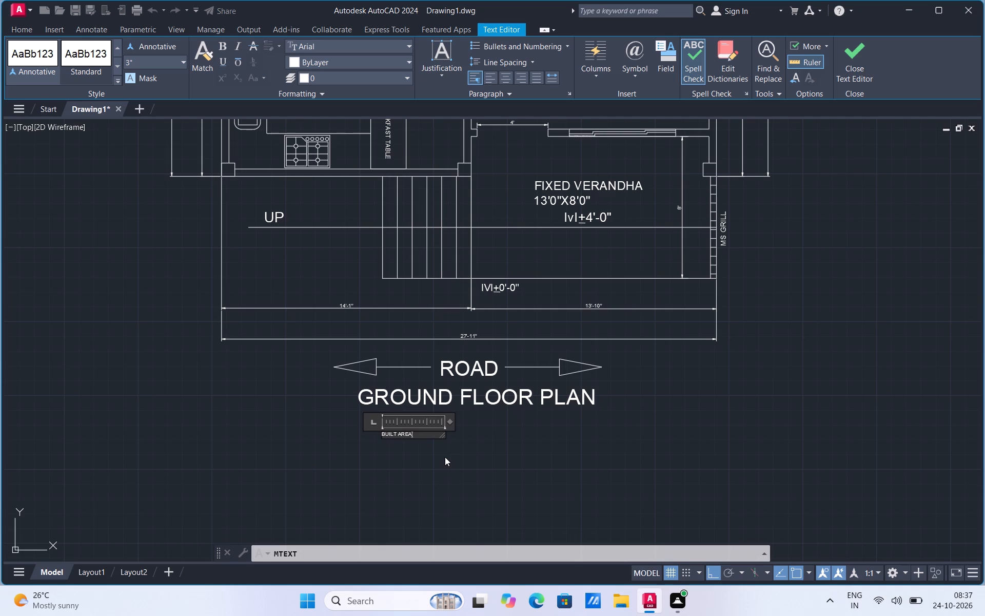
key("BackSpace")
key("BackSpace")
key("BackSpace")
key("BackSpace")
type("--")
key("u")
type("P")
key("space")
type("AREA")
key("equal")
type("86")
key("5")
type(".39")
key("space")
type("SQ")
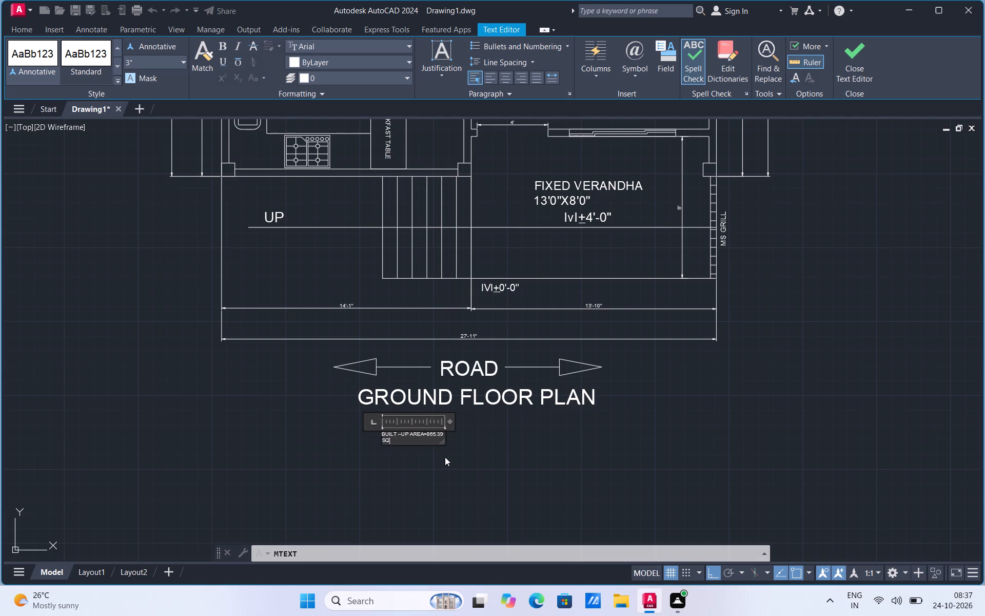
key("period")
type("FT")
Correct the area text's wording to BUILT-UP with a single hyphen and re-enter its SQ.FT unit.
scroll(428, 454, "up", 2)
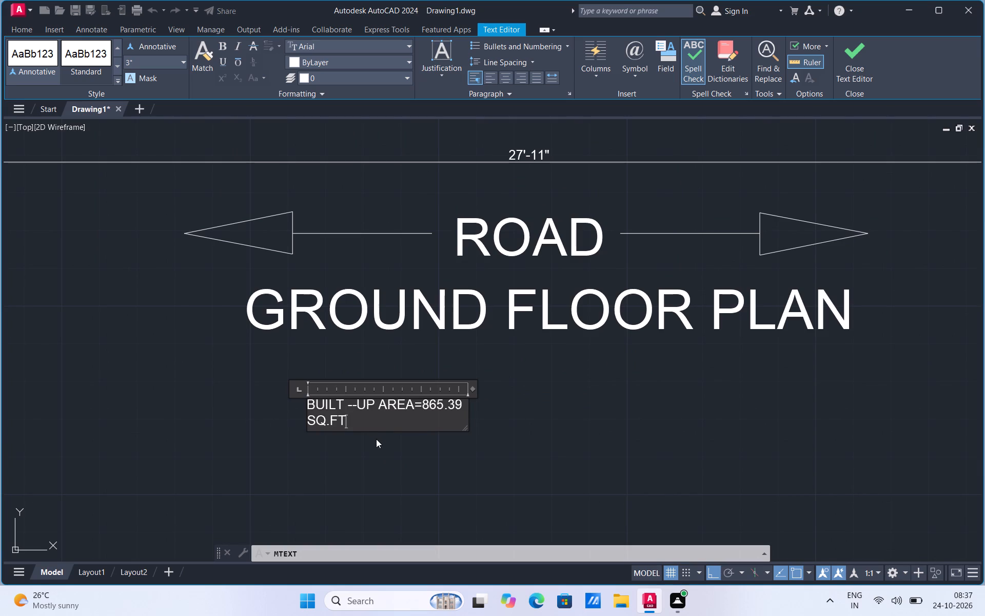
left_click(358, 405)
key("BackSpace")
key("BackSpace")
key("BackSpace")
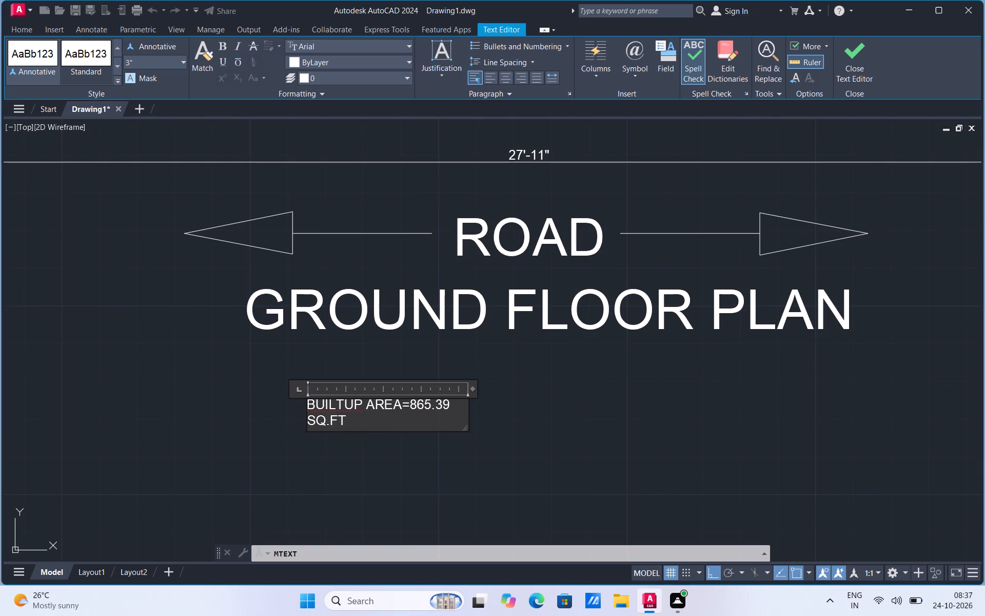
key("minus")
left_click(350, 418)
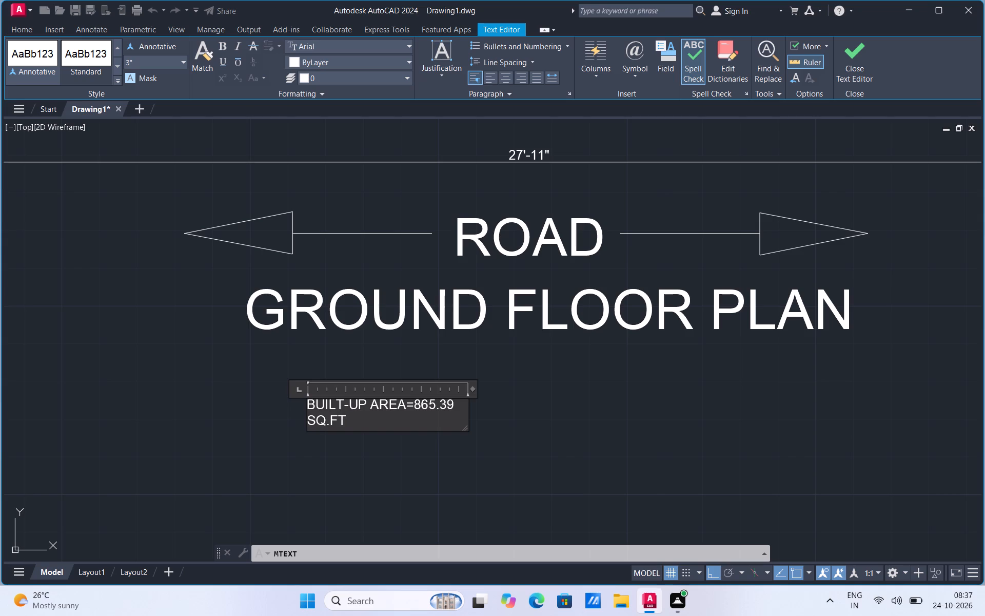
key("BackSpace")
key("BackSpace")
key("BackSpace")
key("BackSpace")
key("BackSpace")
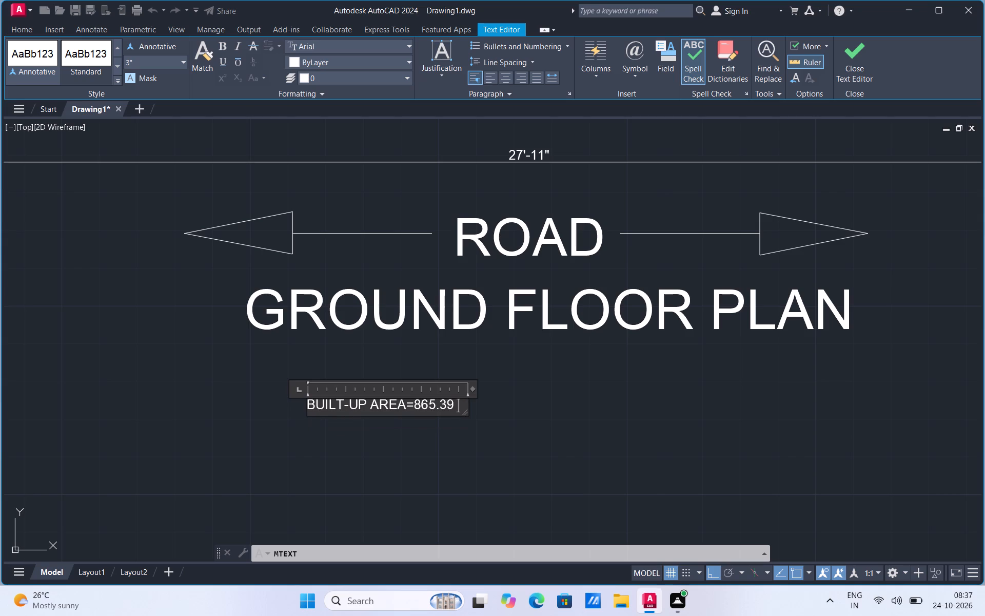
key("s")
key("q")
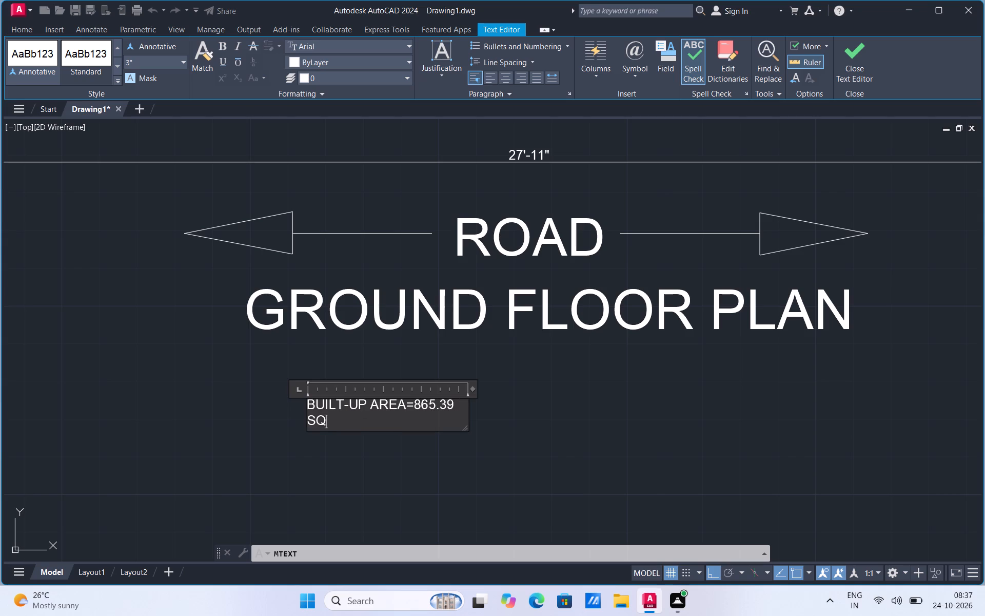
type(".FT")
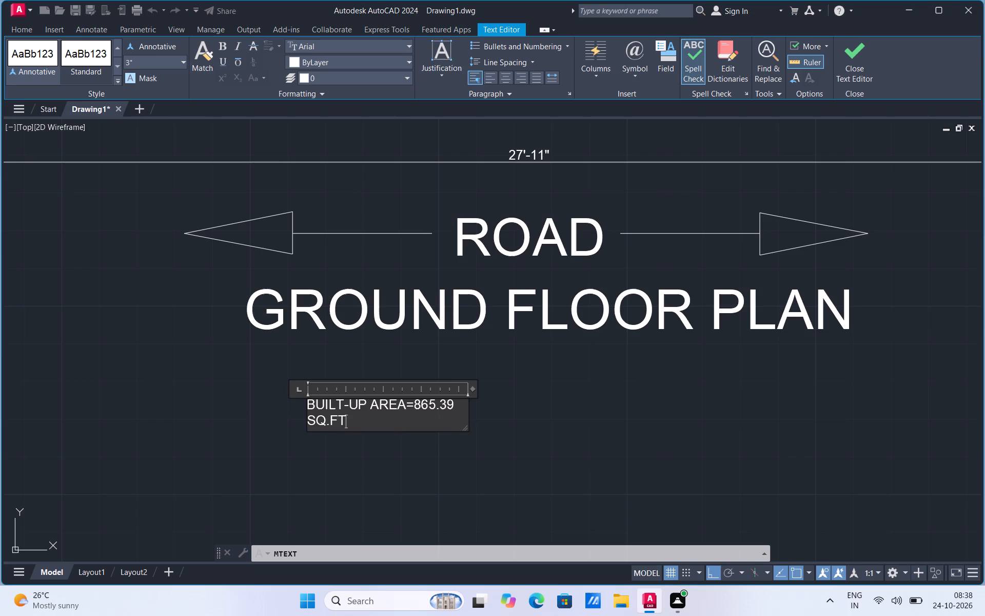
left_click_drag(339, 460, 339, 455)
Scale up the built-up area text to about 2.4 times its size.
left_click(347, 412)
right_click(347, 412)
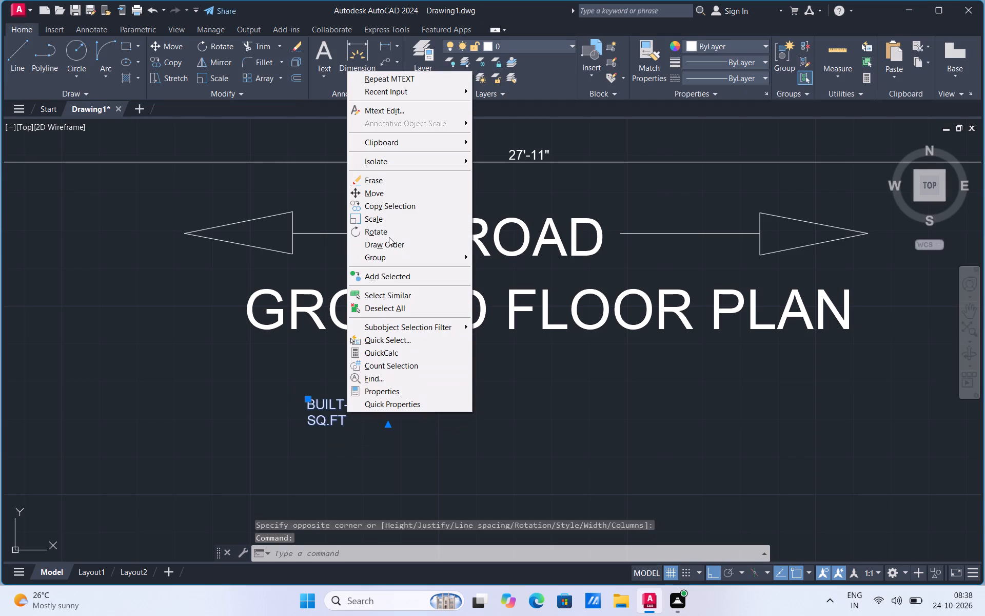
left_click(390, 224)
left_click(421, 392)
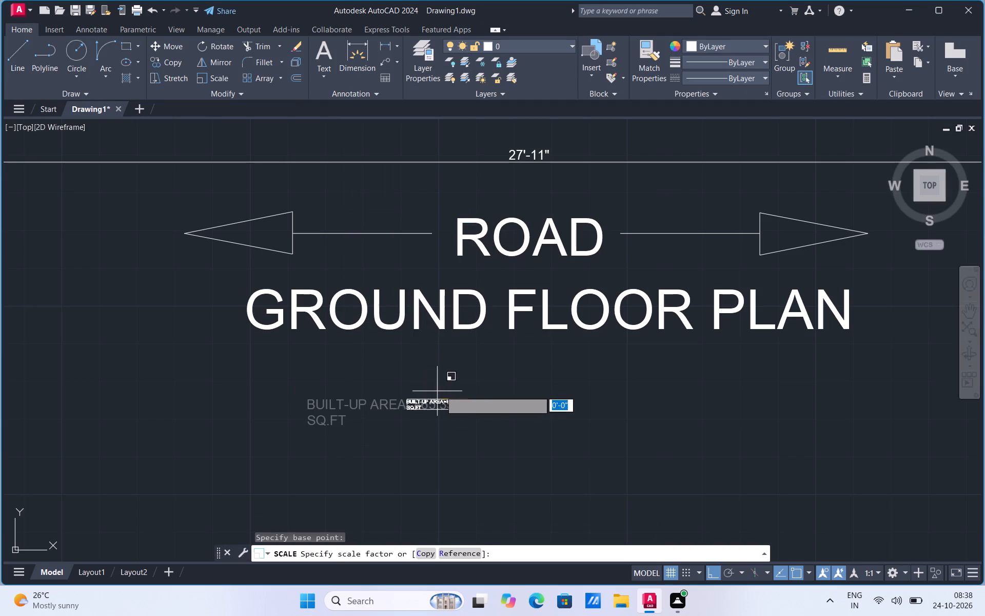
scroll(272, 428, "down", 3)
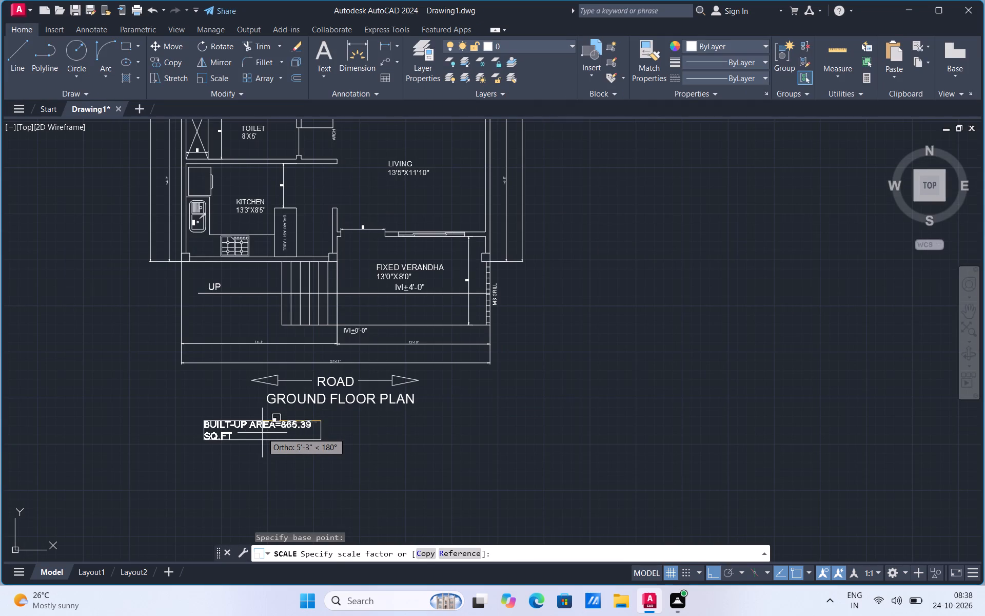
left_click(274, 438)
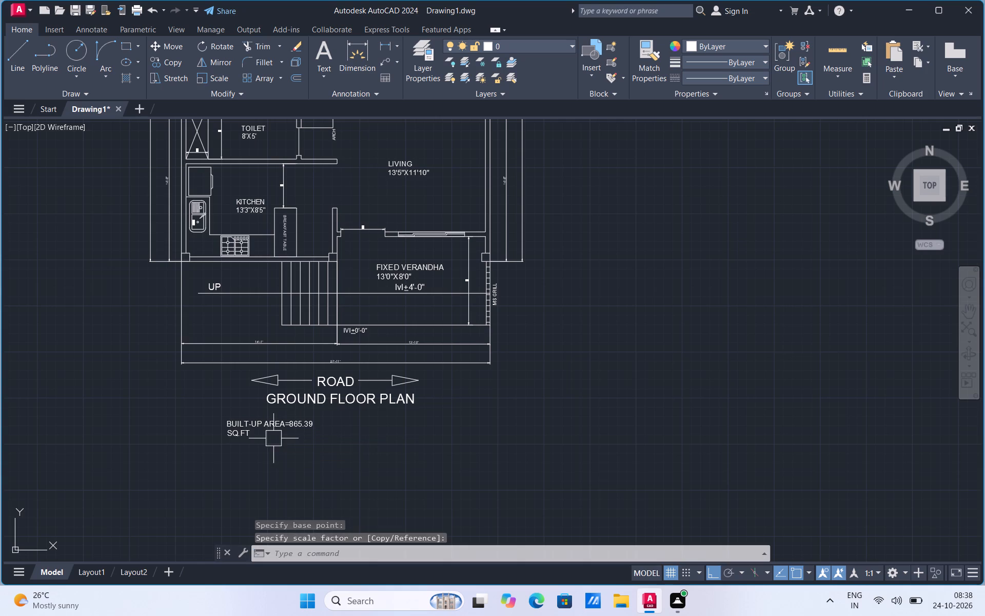
Move the built-up area text east so that it sits beneath the GROUND FLOOR PLAN title.
left_click(278, 430)
right_click(278, 430)
left_click(318, 213)
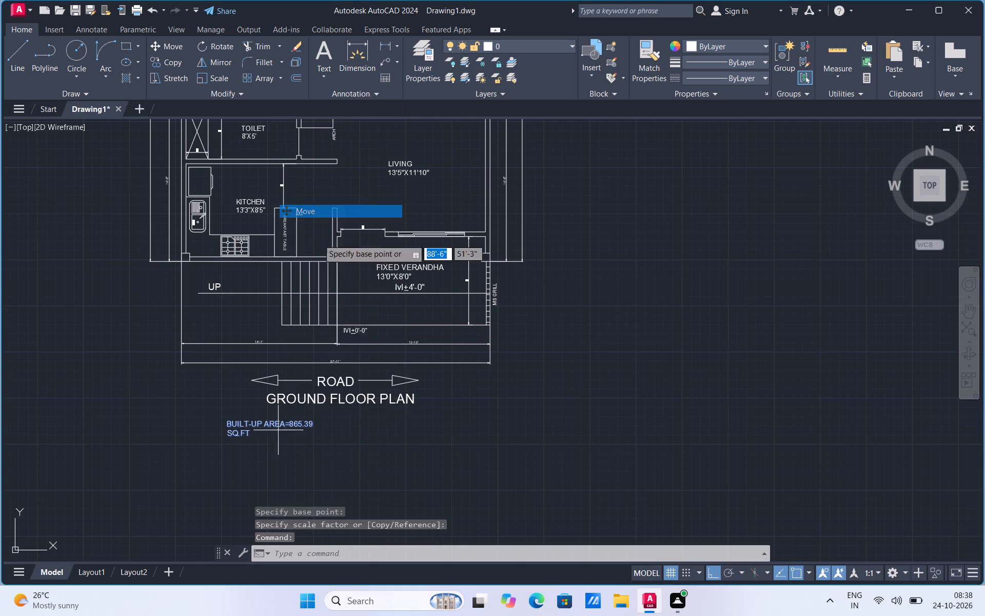
scroll(309, 406, "up", 1)
left_click(275, 439)
left_click(435, 426)
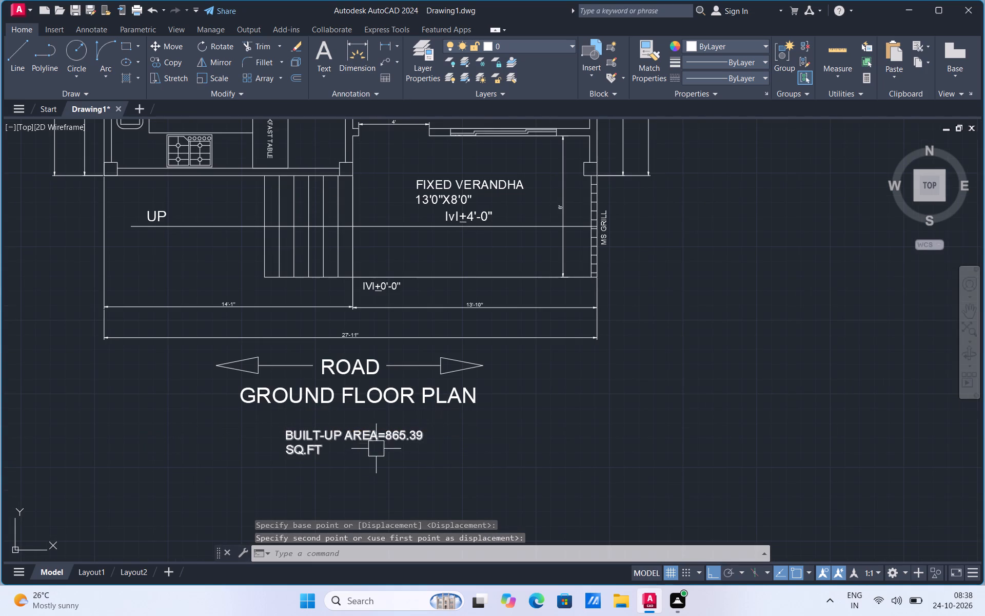
Move the built-up area text about 1'-0" north to close the gap beneath the title.
left_click(366, 452)
left_click(319, 424)
left_click(301, 436)
right_click(301, 436)
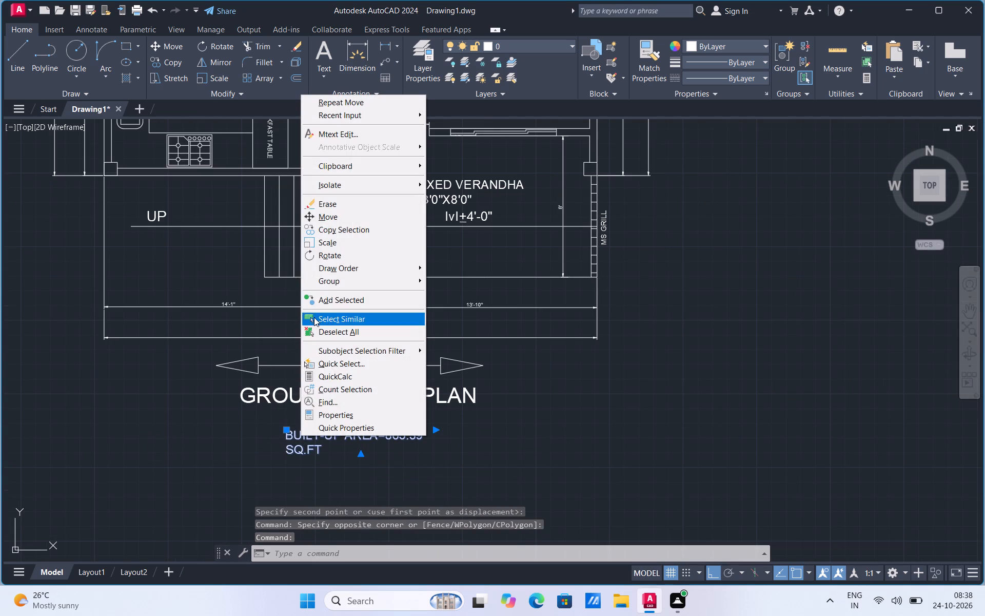
left_click(333, 222)
scroll(312, 394, "up", 2)
left_click(306, 463)
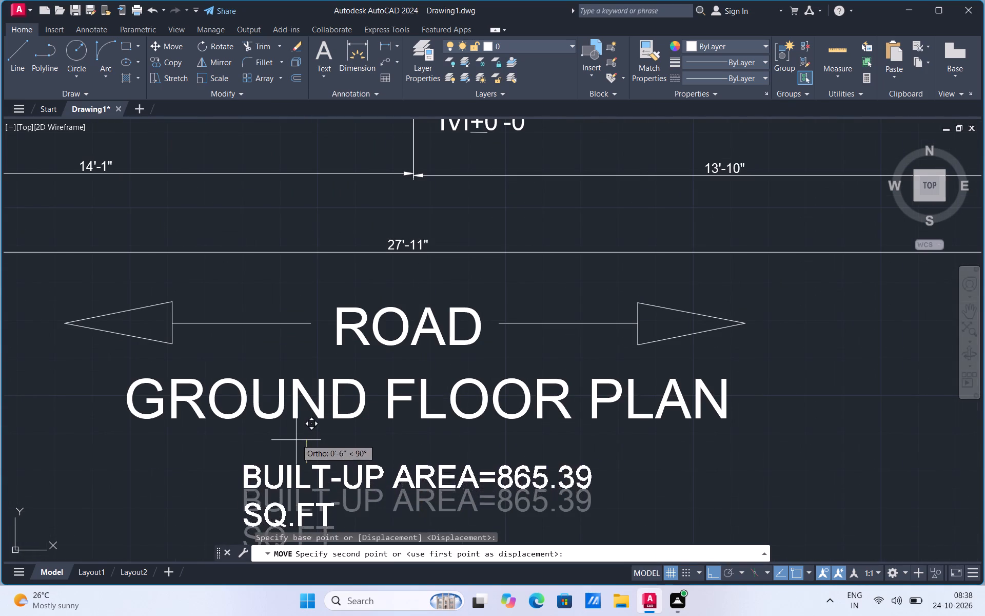
left_click(296, 435)
Move the built-up area text about 4'-5" east, centring it beneath the GROUND FLOOR PLAN title.
left_click(295, 462)
right_click(295, 463)
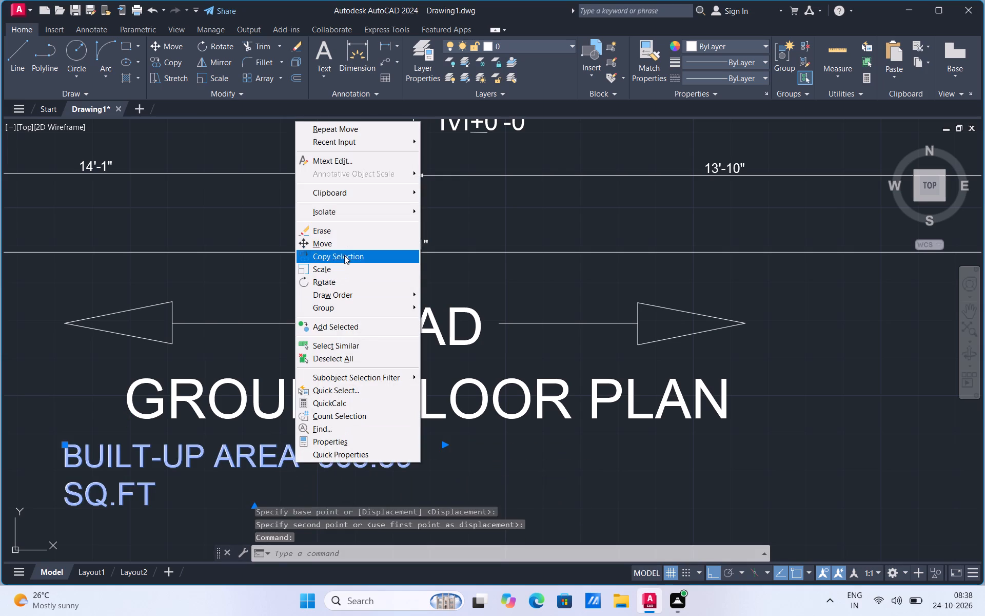
left_click(344, 247)
left_click(204, 442)
left_click(259, 463)
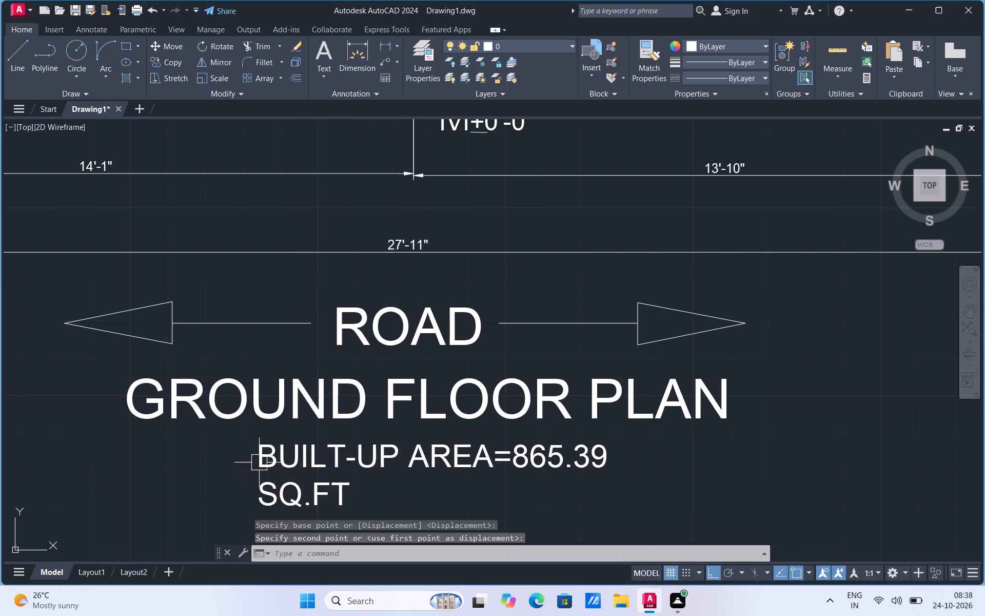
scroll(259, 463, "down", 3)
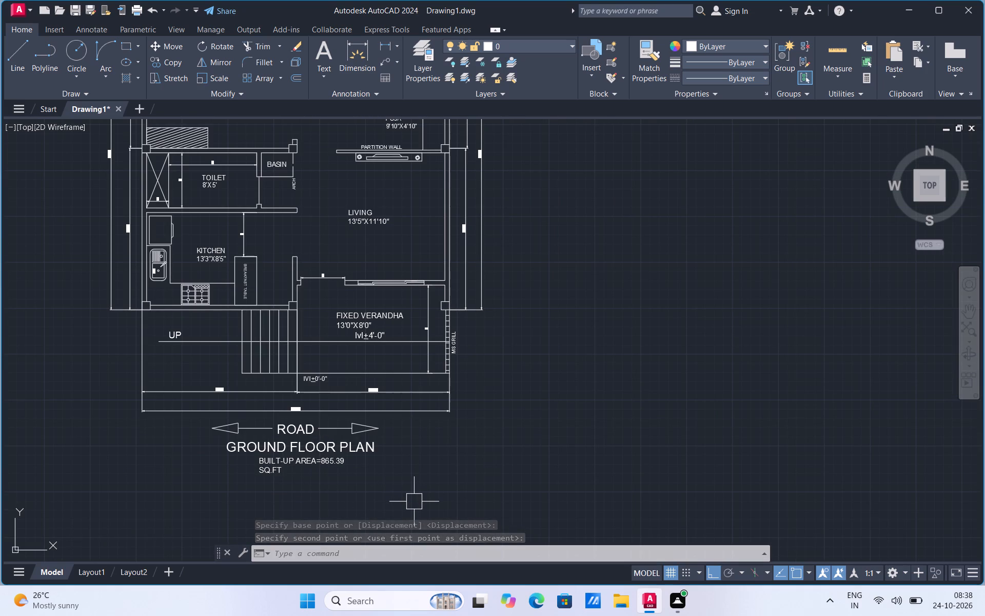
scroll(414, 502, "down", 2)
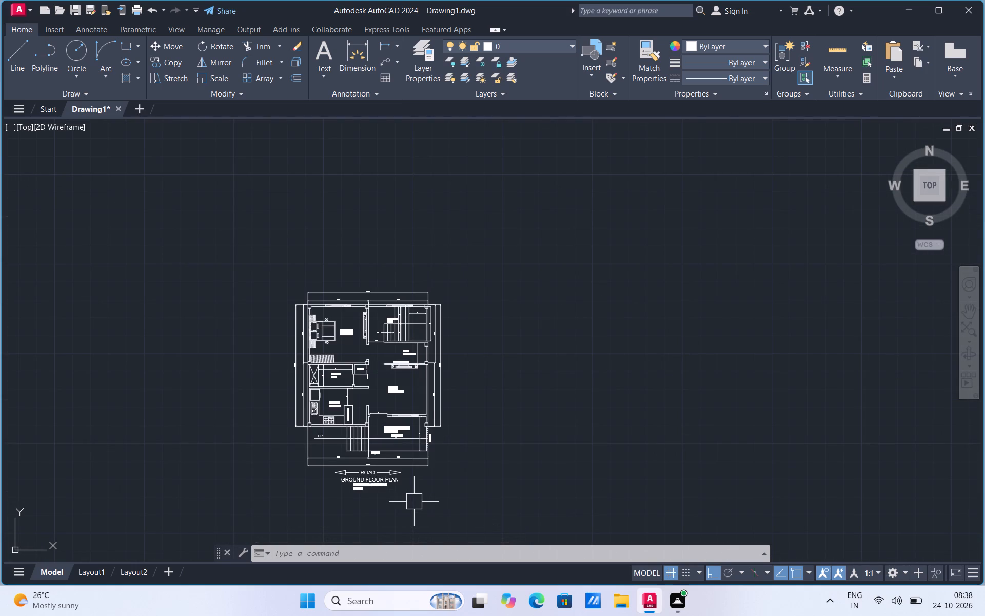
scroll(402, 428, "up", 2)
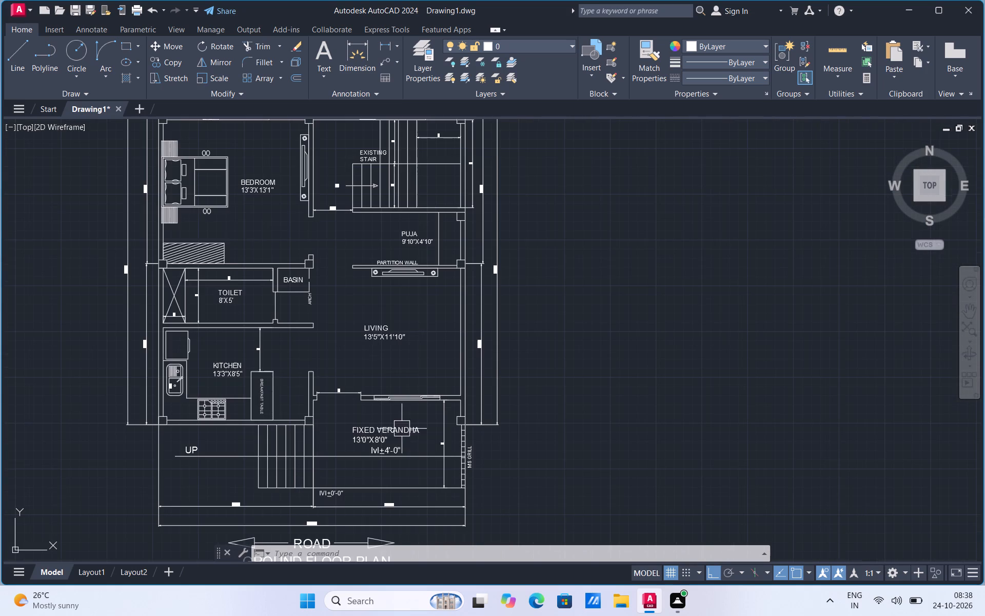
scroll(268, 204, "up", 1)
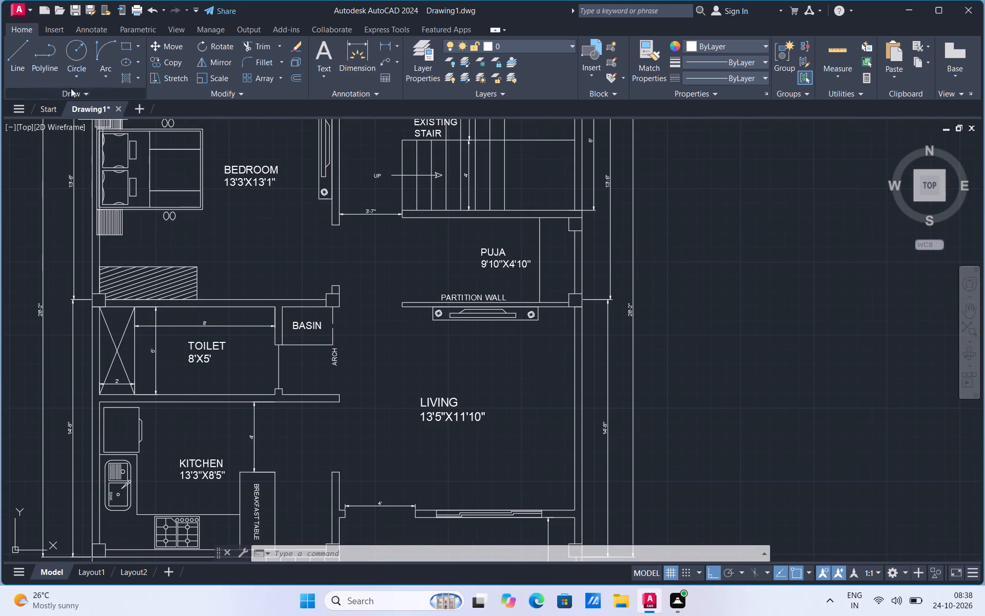